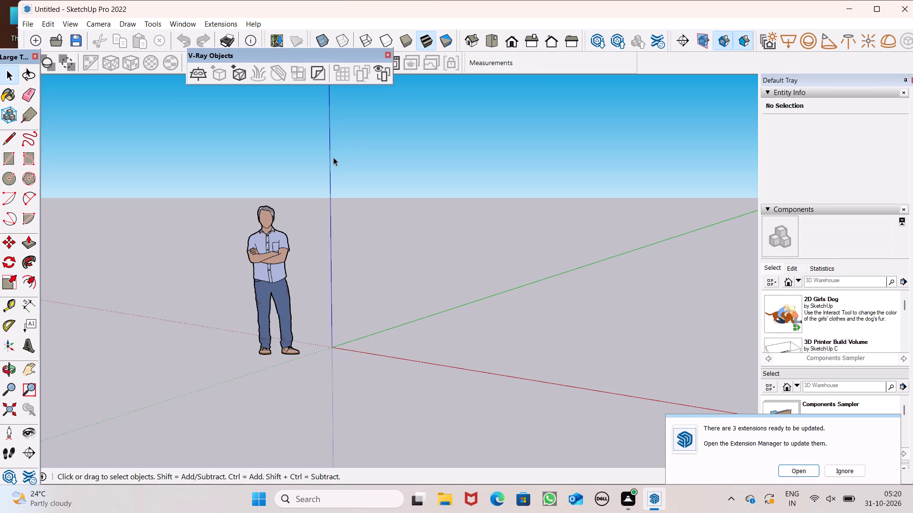
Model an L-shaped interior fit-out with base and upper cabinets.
Switch the model to the top view.
click(490, 42)
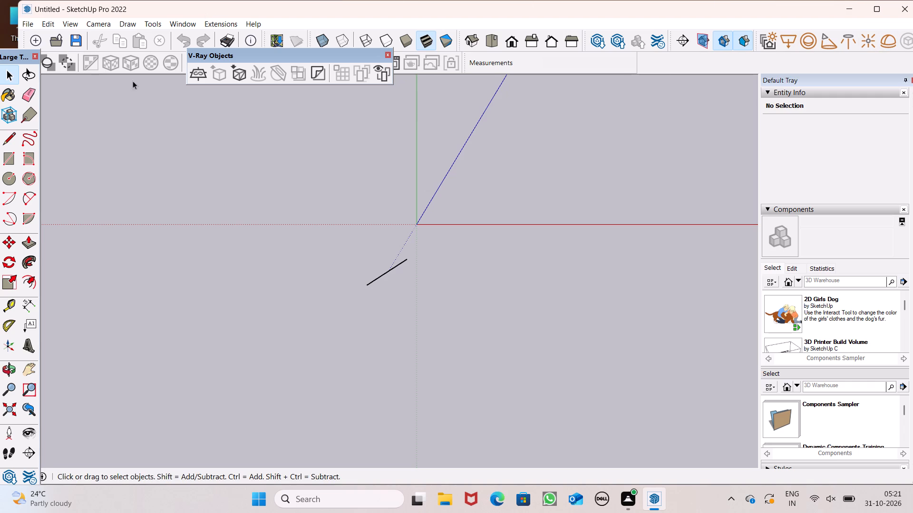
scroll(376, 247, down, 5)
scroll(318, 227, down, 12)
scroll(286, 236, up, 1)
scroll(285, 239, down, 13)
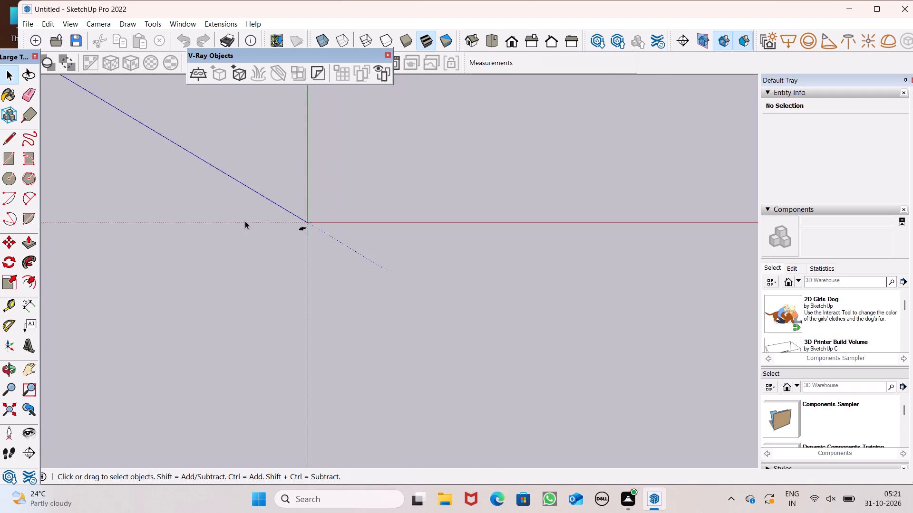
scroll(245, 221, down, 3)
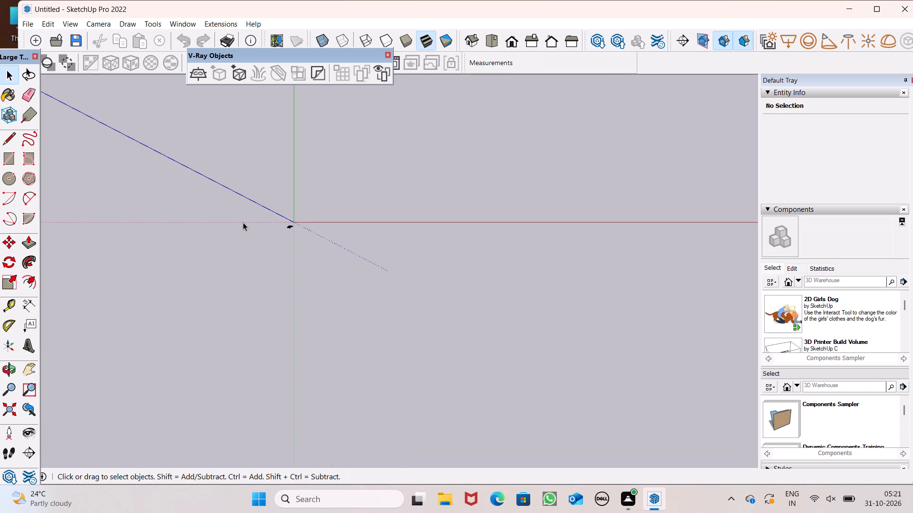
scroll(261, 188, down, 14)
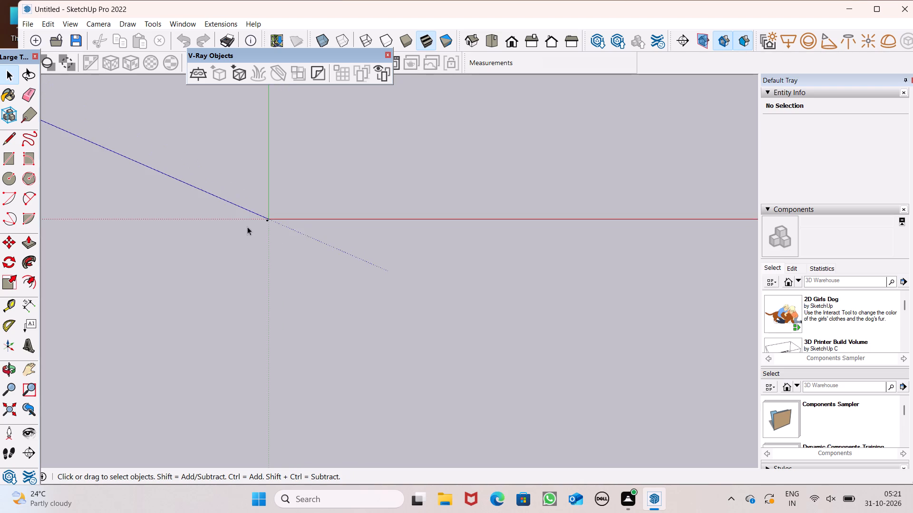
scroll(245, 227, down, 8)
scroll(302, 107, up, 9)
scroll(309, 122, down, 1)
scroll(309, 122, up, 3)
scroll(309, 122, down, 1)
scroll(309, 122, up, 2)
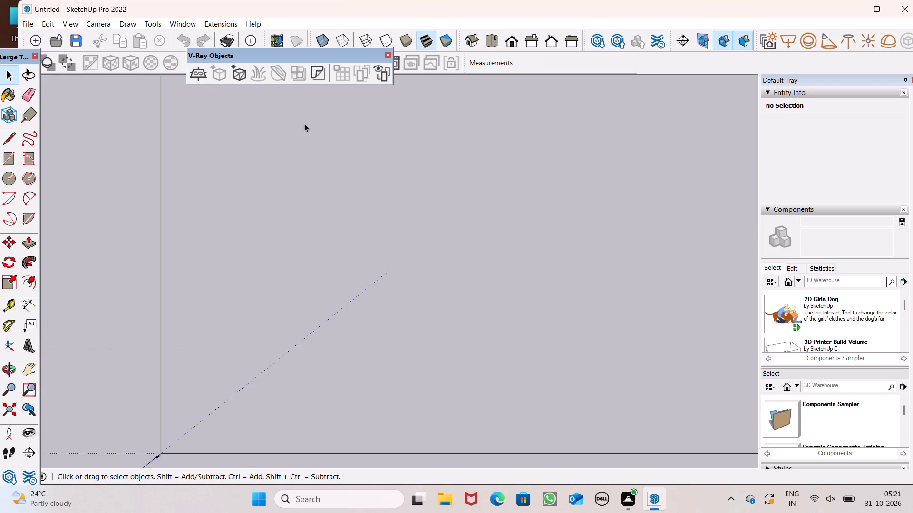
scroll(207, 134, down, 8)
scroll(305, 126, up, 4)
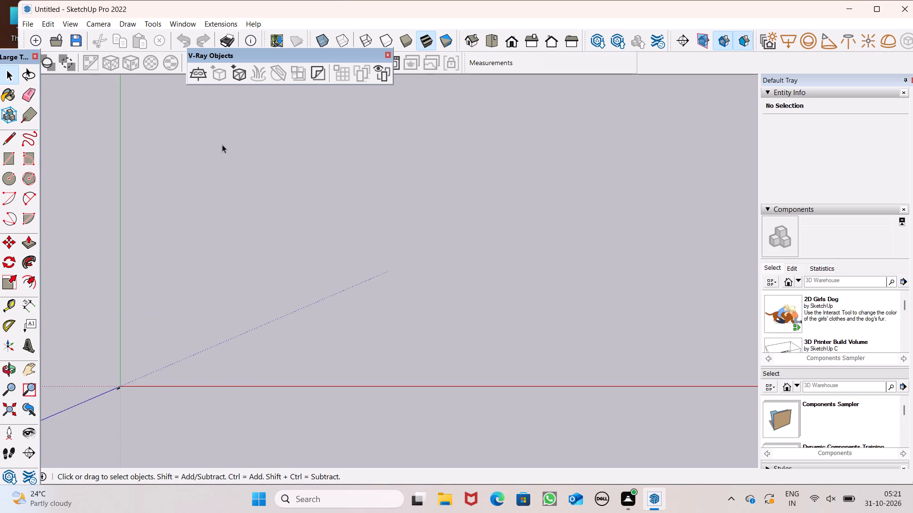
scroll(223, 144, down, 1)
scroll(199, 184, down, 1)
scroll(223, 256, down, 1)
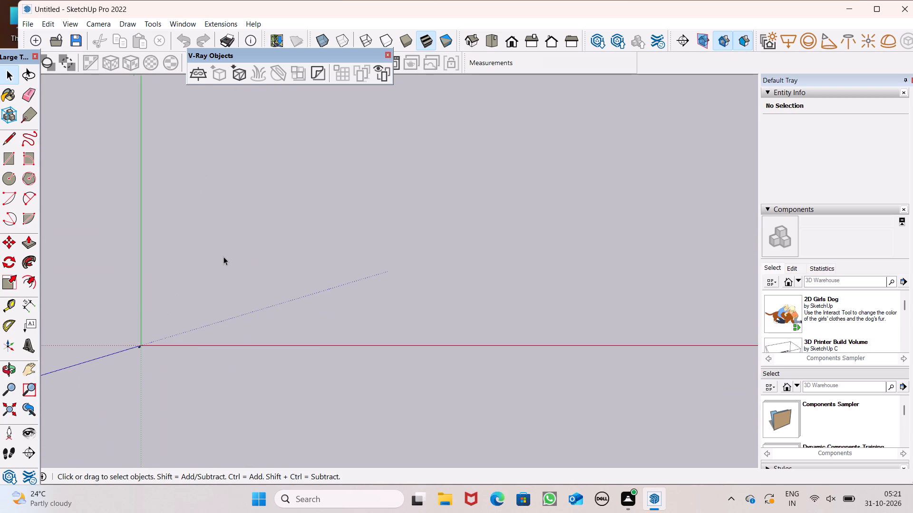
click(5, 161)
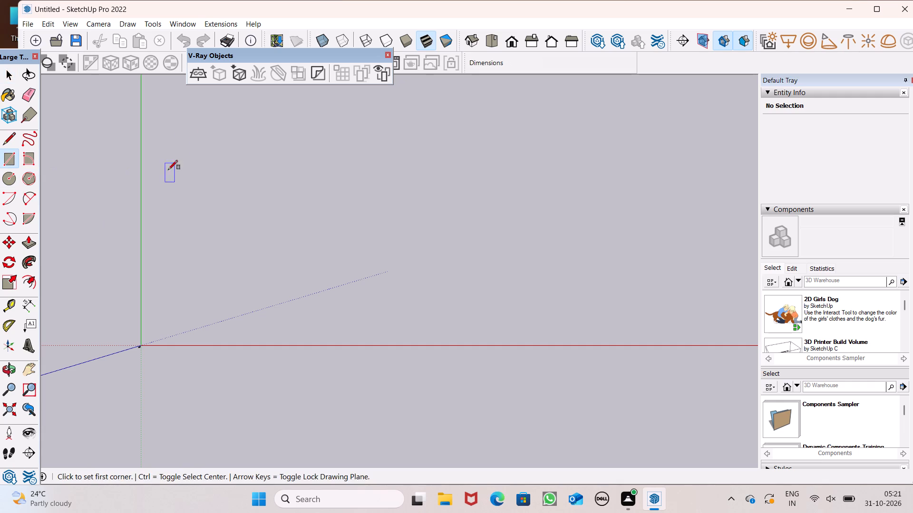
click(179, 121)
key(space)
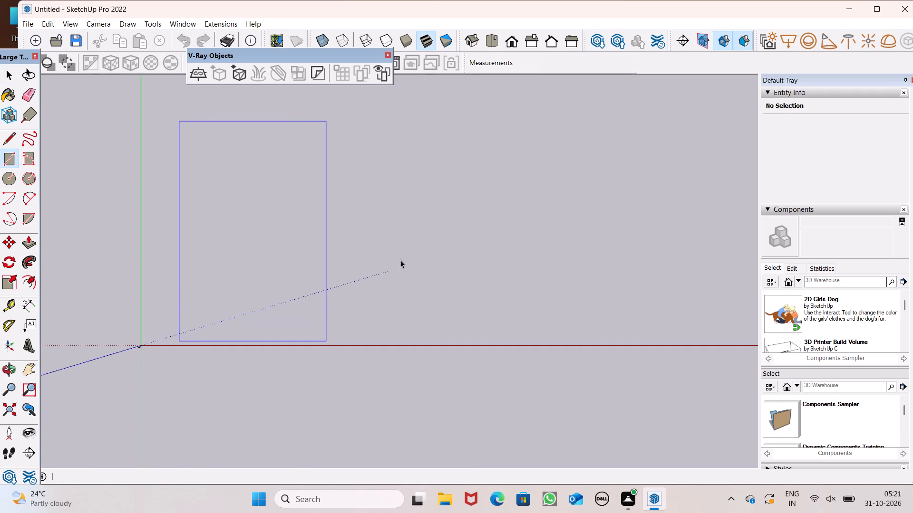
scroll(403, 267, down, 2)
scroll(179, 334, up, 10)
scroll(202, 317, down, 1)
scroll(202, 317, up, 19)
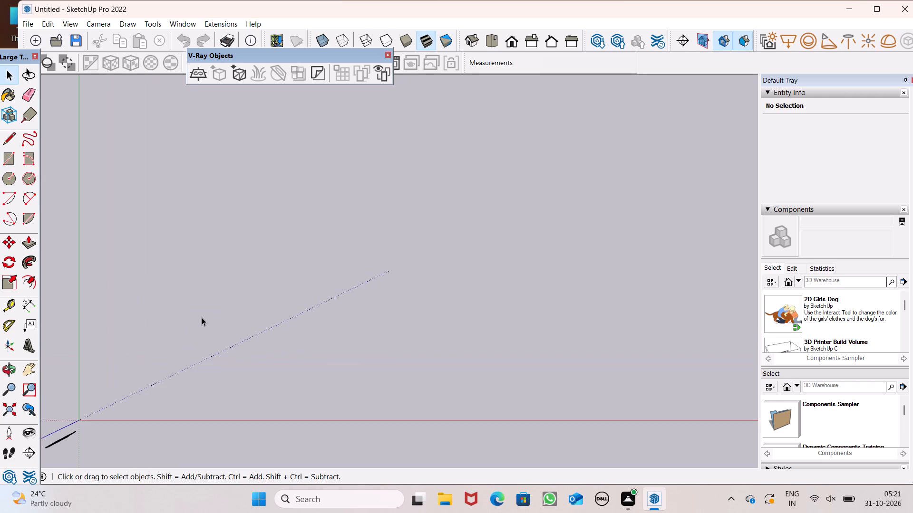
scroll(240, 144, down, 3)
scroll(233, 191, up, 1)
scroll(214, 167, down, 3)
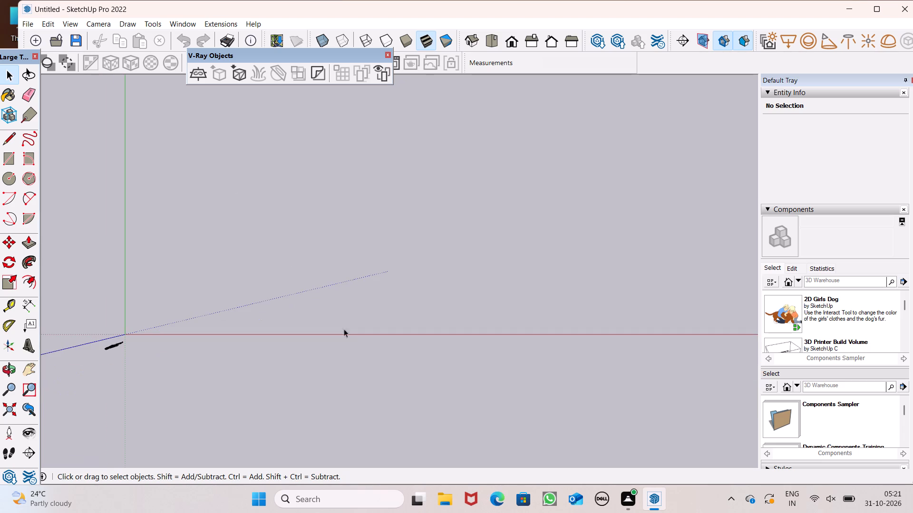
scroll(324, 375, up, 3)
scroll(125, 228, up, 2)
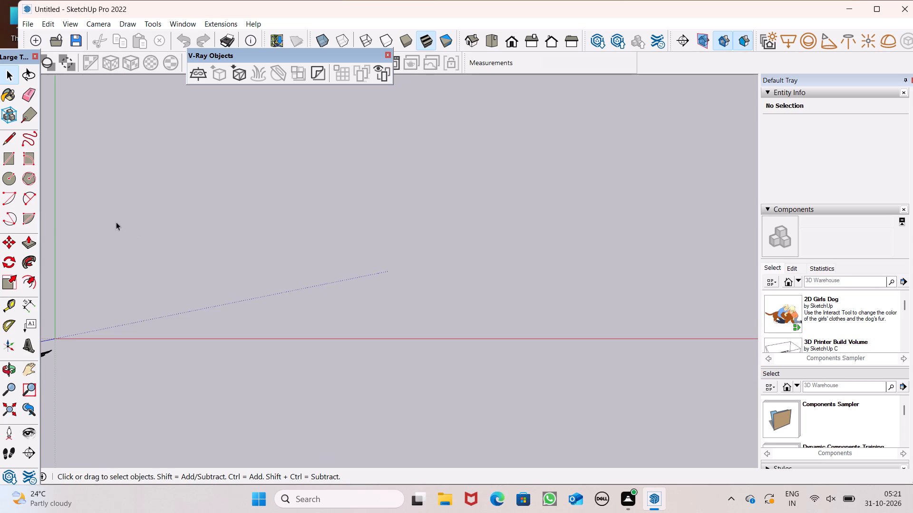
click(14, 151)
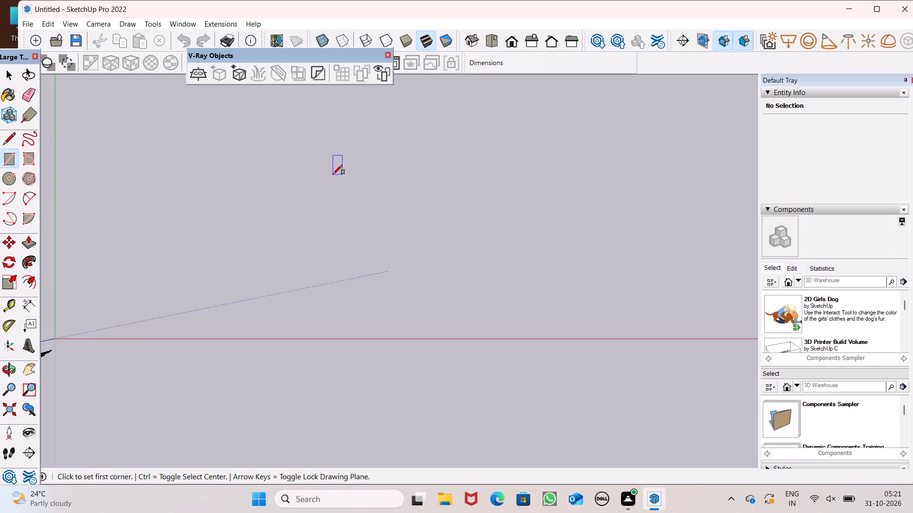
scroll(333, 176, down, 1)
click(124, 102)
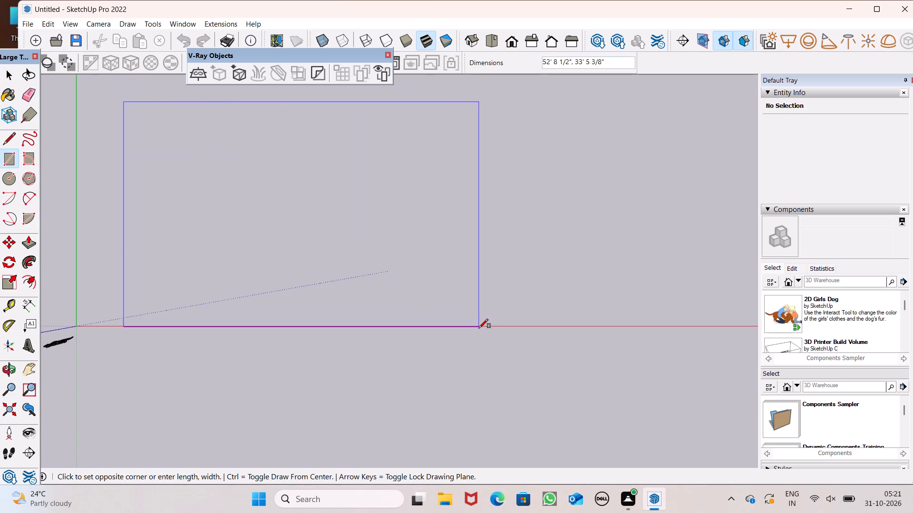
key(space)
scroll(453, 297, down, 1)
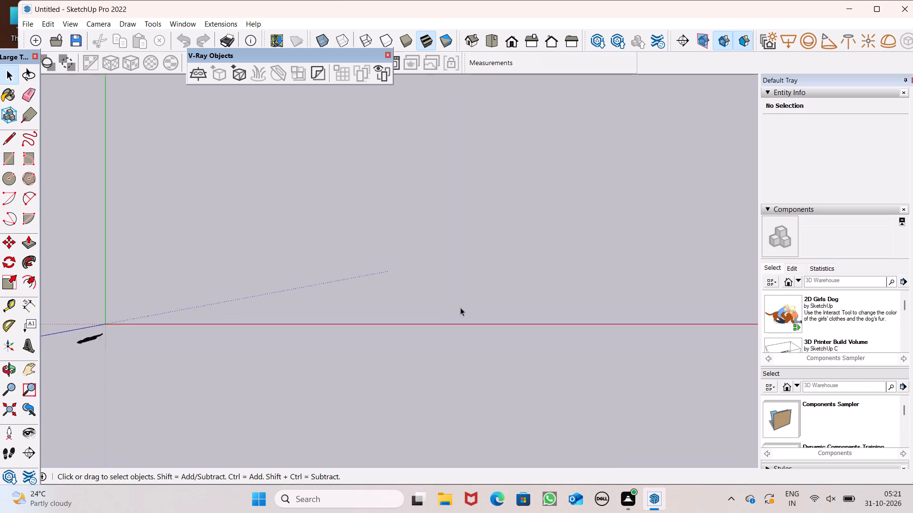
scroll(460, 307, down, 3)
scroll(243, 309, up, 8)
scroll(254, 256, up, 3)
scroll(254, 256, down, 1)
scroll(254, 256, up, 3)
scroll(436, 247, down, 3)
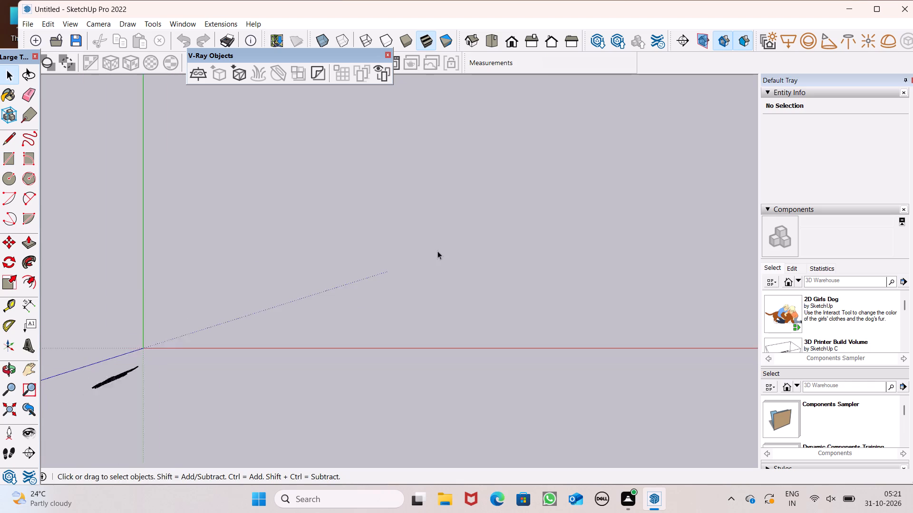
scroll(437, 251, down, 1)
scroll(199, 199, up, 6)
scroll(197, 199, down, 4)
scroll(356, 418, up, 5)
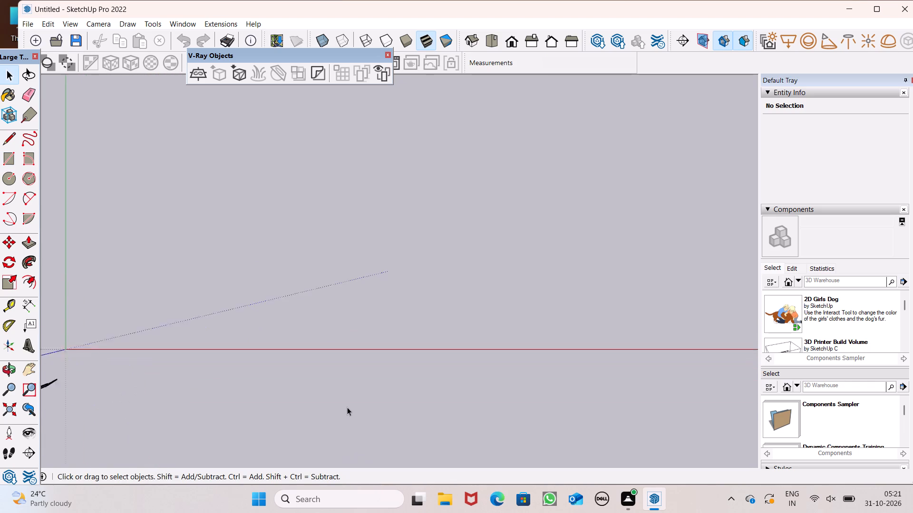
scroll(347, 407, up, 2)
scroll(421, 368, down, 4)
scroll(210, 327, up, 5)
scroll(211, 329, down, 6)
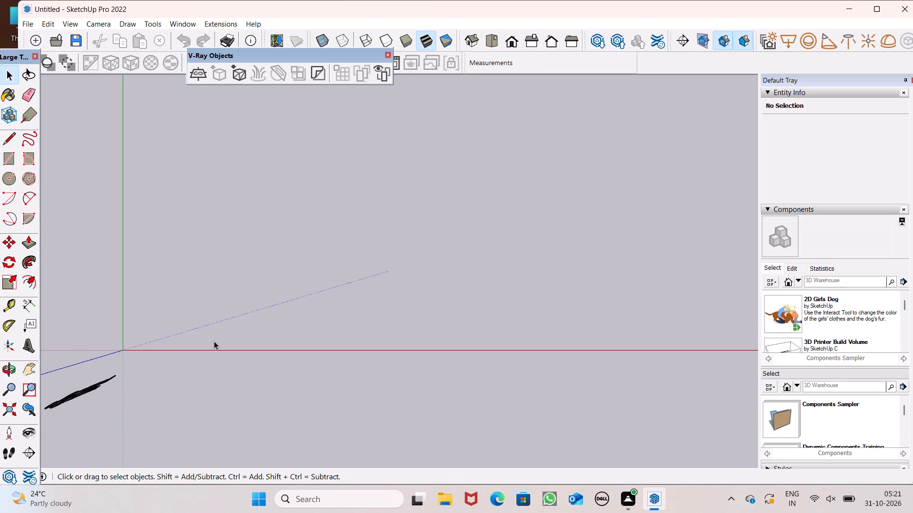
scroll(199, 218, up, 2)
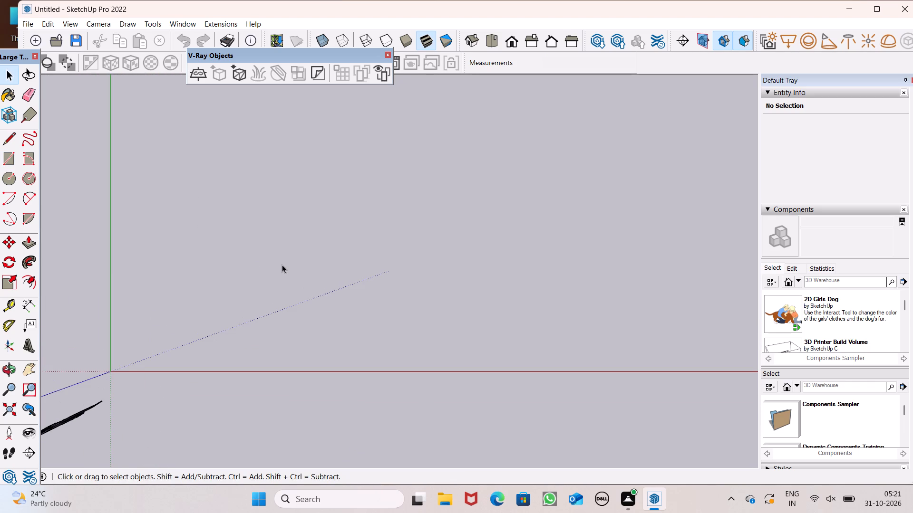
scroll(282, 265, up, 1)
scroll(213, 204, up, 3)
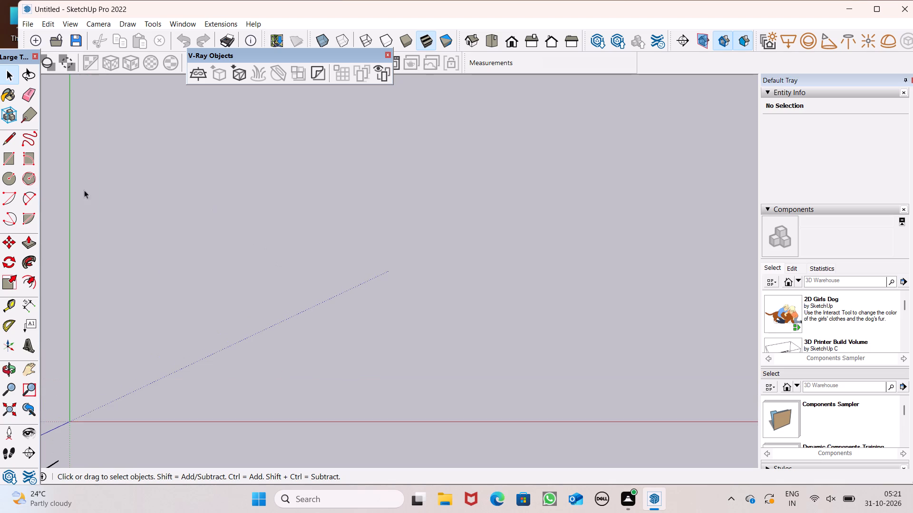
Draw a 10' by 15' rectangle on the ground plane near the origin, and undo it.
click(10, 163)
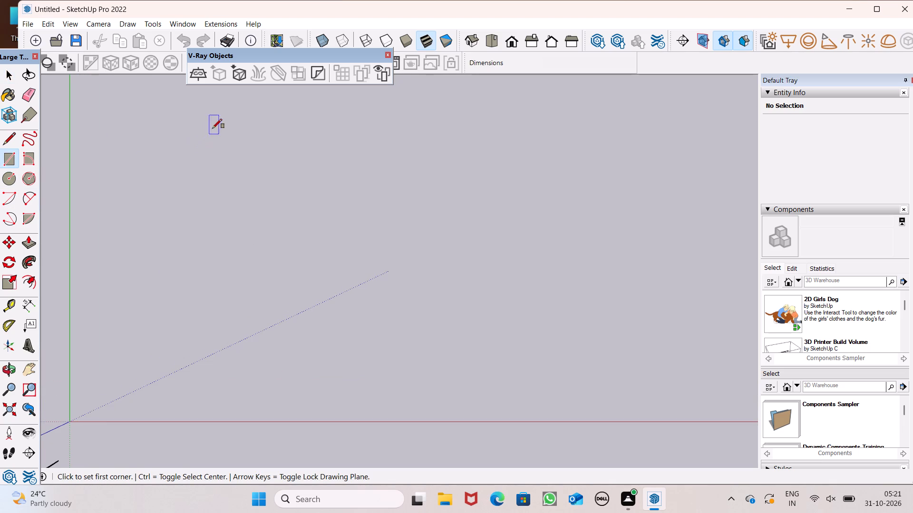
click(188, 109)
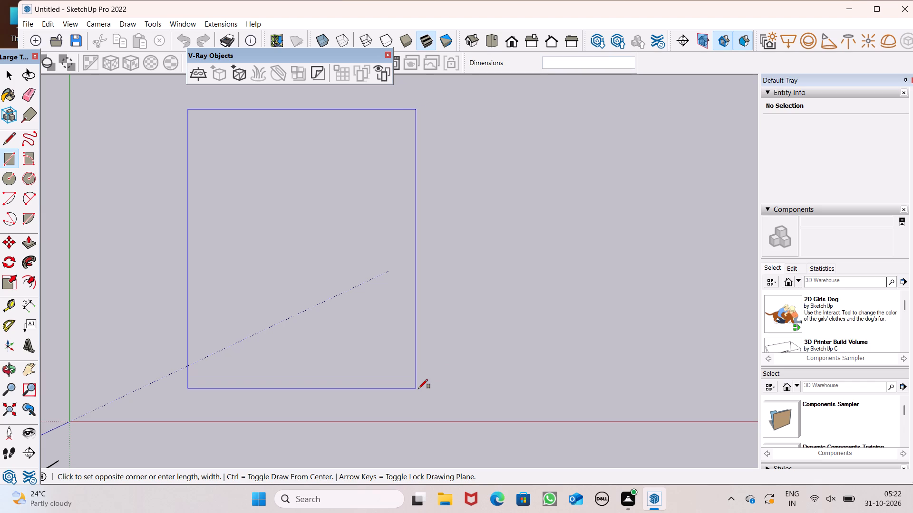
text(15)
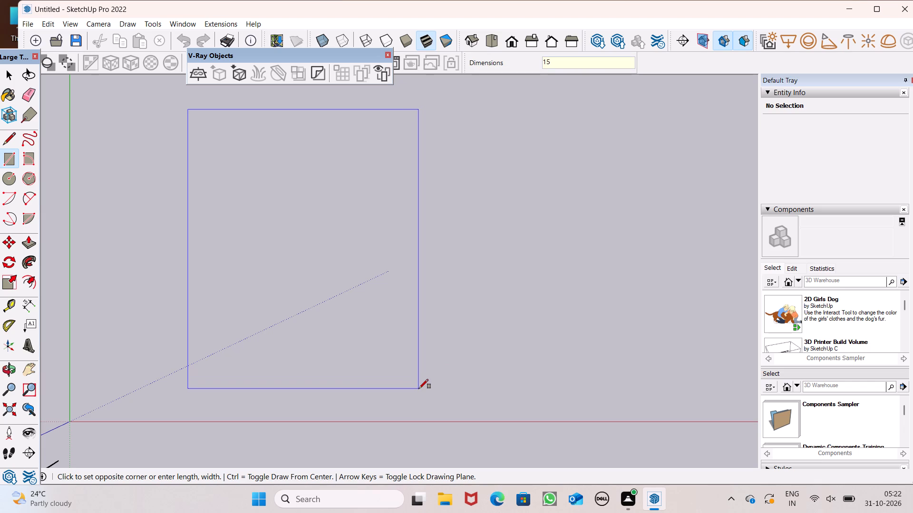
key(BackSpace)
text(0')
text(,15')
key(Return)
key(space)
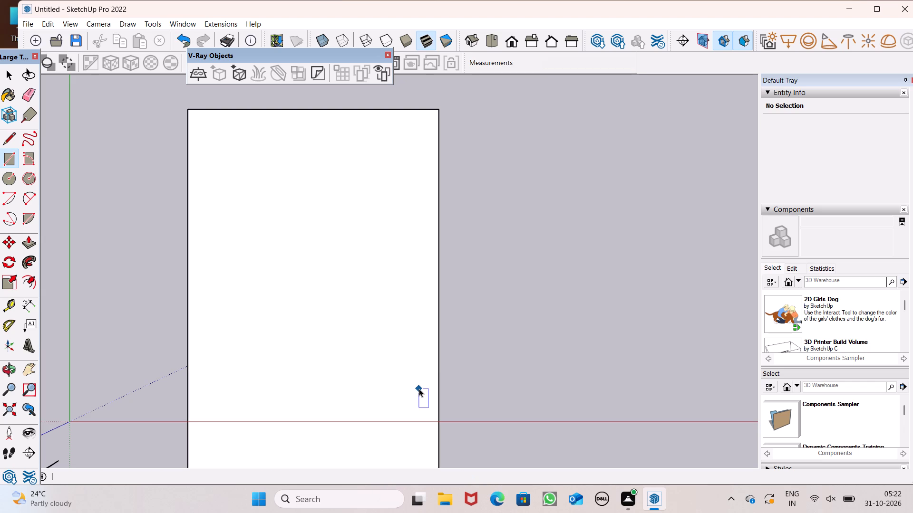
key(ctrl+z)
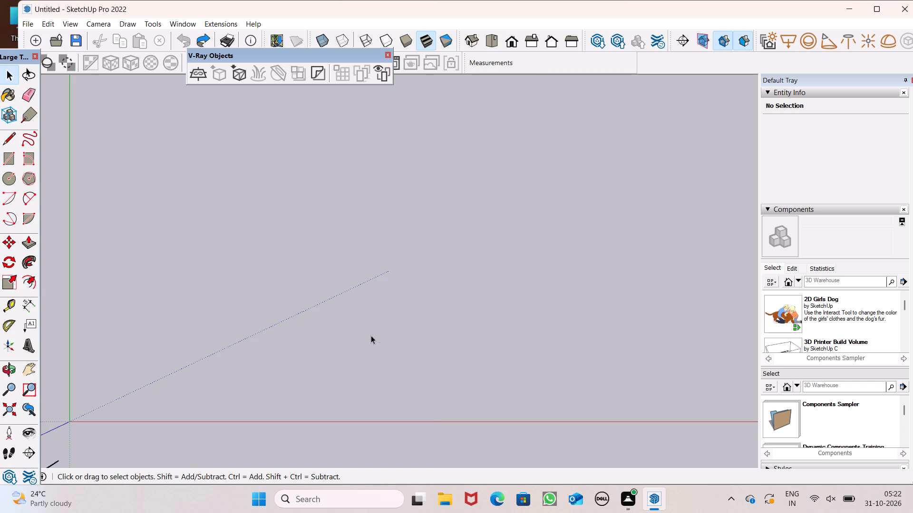
Draw a 10' by 12' rectangle on the ground plane, between the positive red and green axes.
click(8, 152)
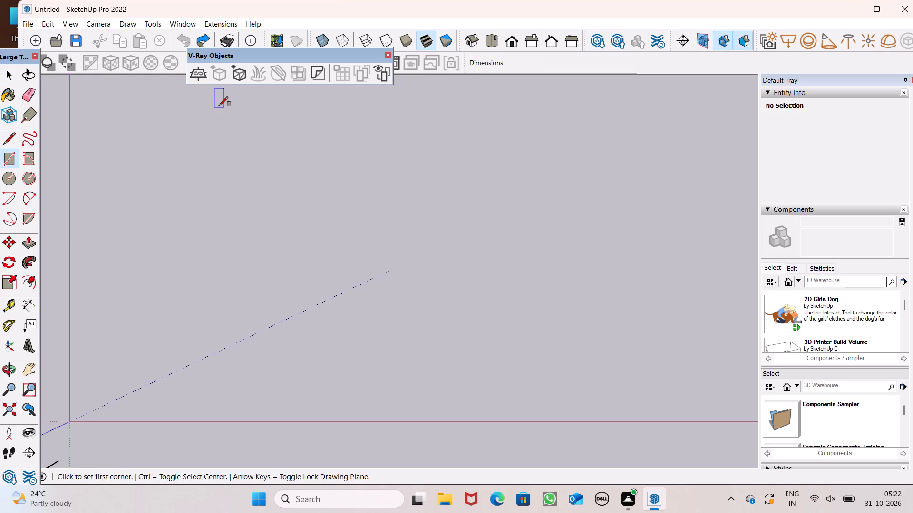
scroll(218, 279, down, 6)
scroll(208, 316, down, 8)
scroll(171, 367, down, 7)
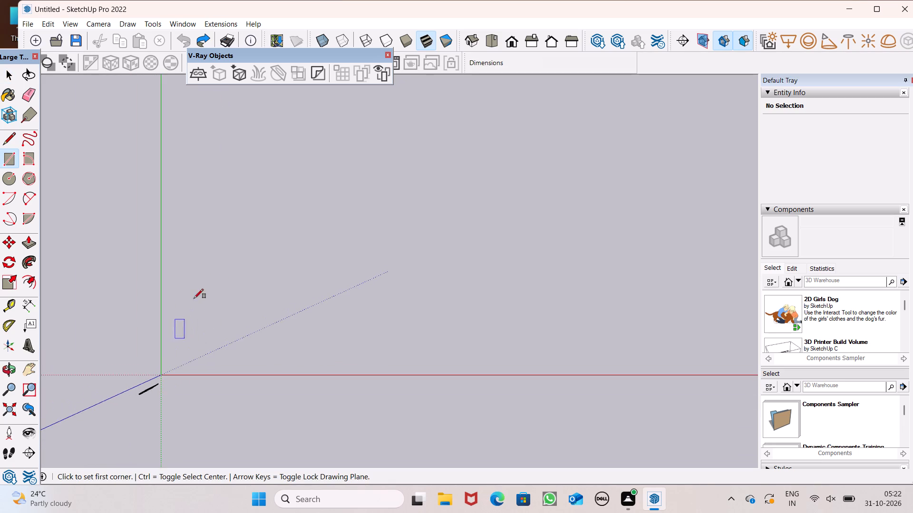
scroll(233, 223, up, 3)
click(205, 129)
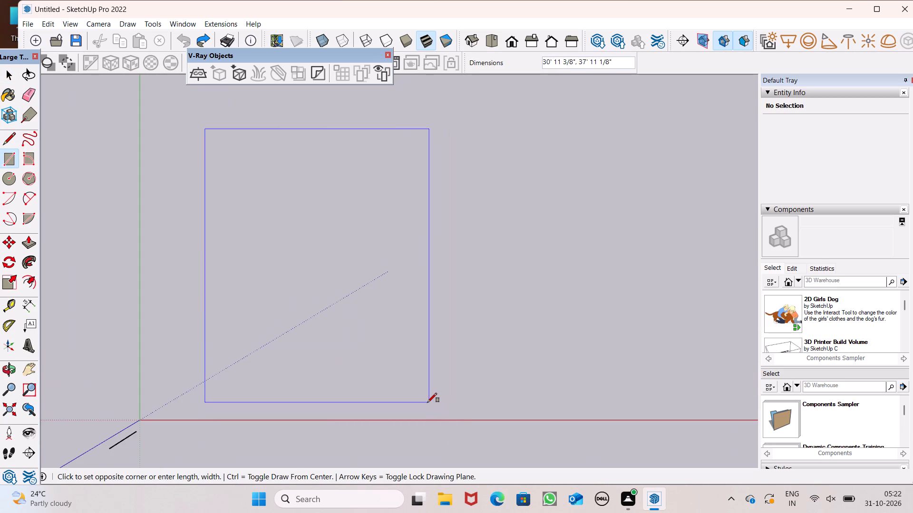
text(10',1)
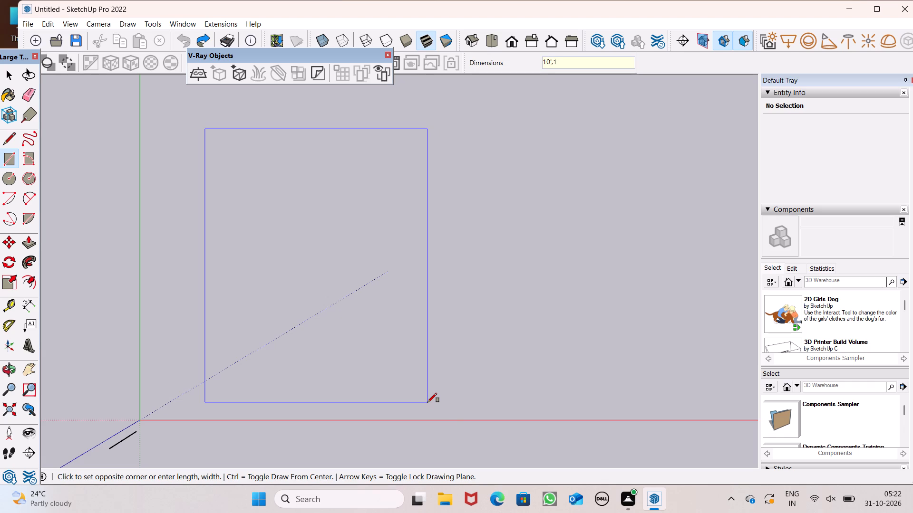
key(2)
key(apostrophe)
key(Return)
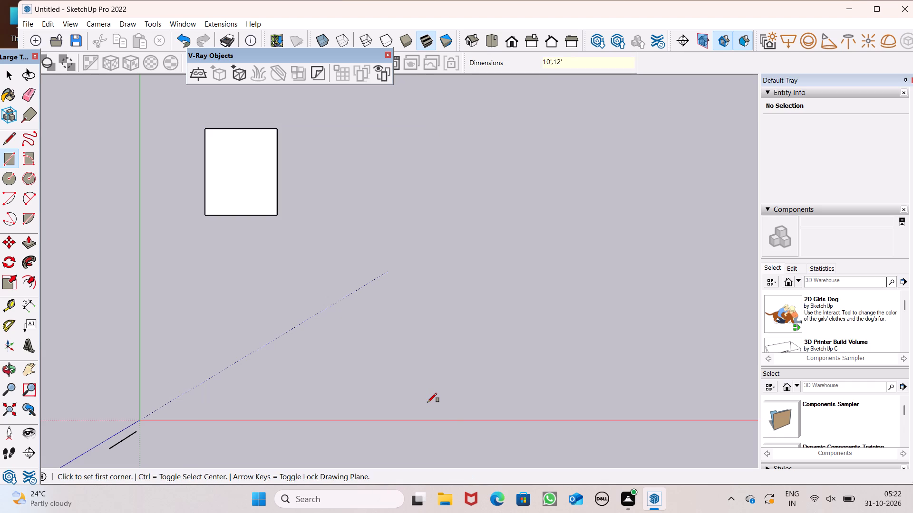
key(space)
Move the whole 10' by 12' rectangle about 19' toward the red axis, keeping it on the ground plane.
scroll(376, 316, down, 3)
scroll(325, 303, down, 7)
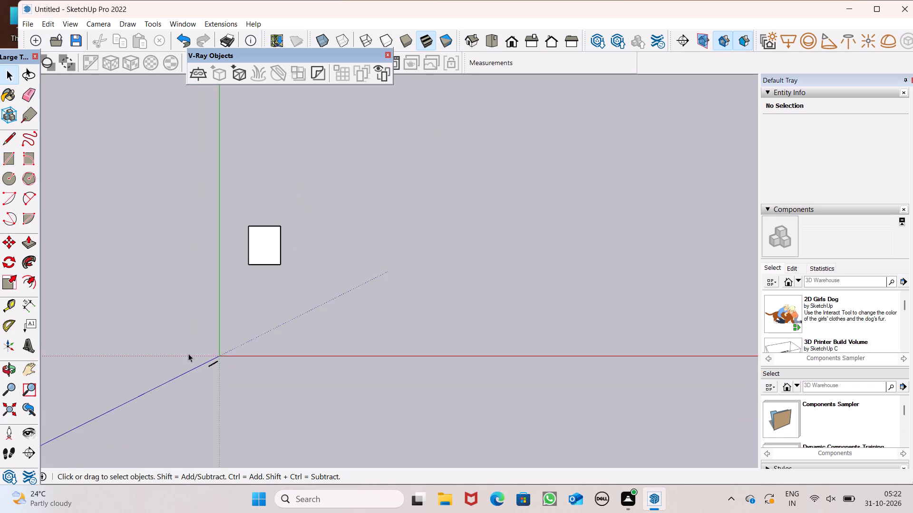
scroll(272, 385, up, 9)
scroll(243, 310, down, 5)
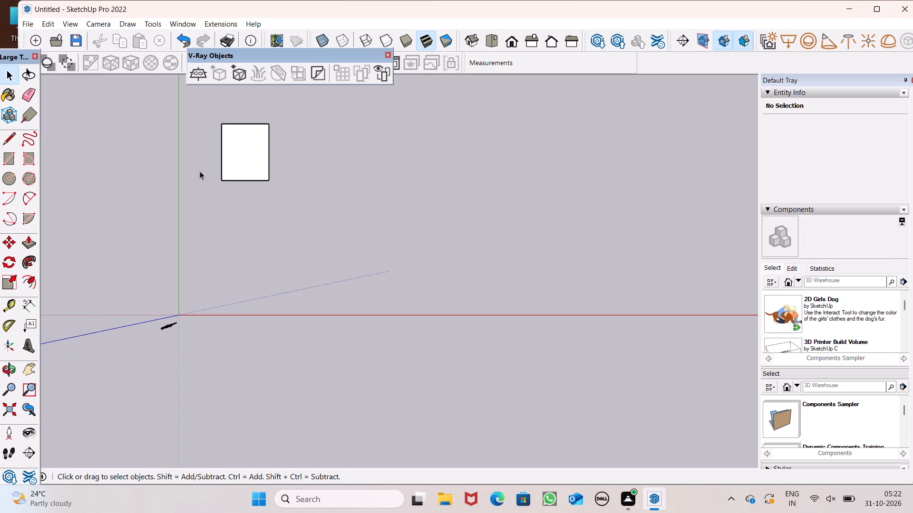
double_click(236, 161)
key(m)
key(Return)
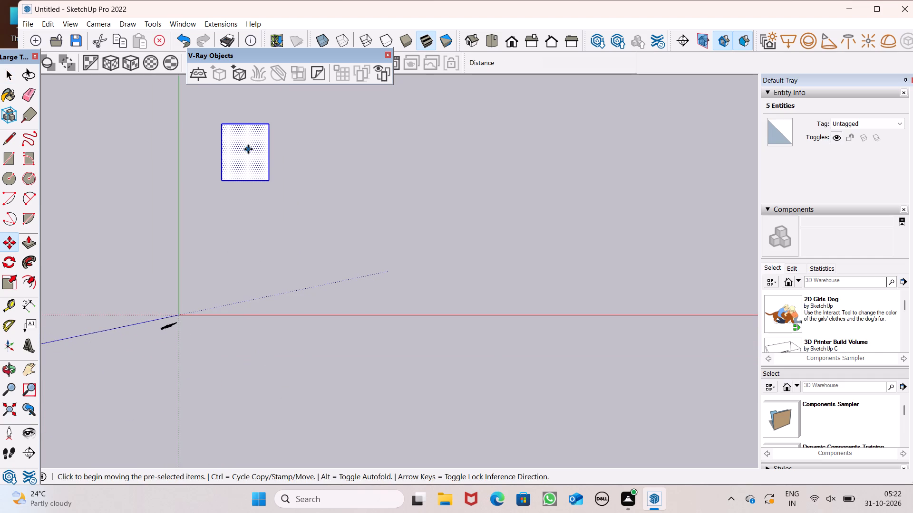
drag(256, 142, 266, 232)
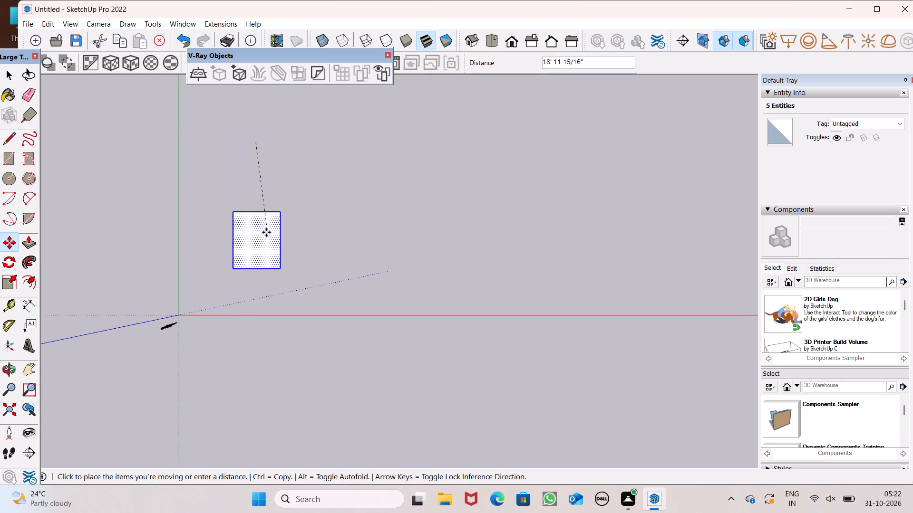
drag(266, 232, 267, 232)
key(space)
click(320, 259)
Extrude the 10' by 12' rectangle upward 10' with Push/Pull to form a box.
scroll(250, 279, up, 10)
scroll(230, 308, down, 4)
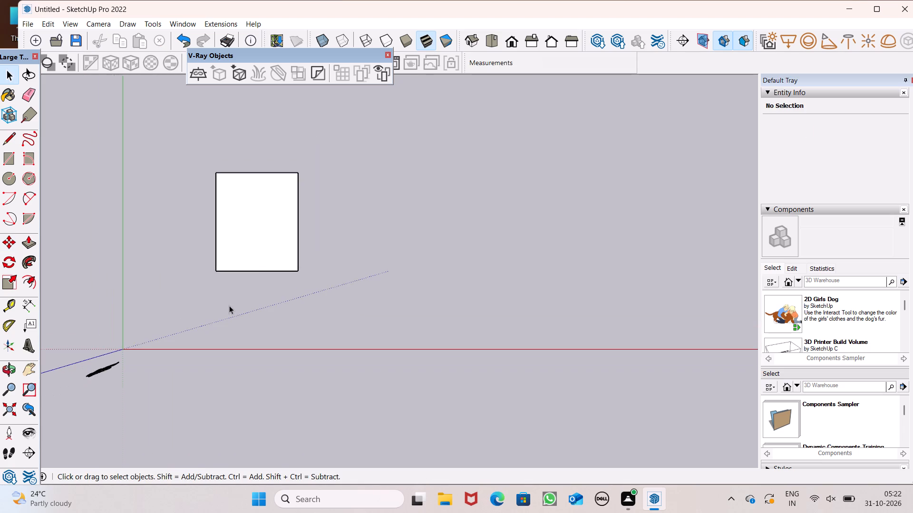
scroll(272, 221, up, 4)
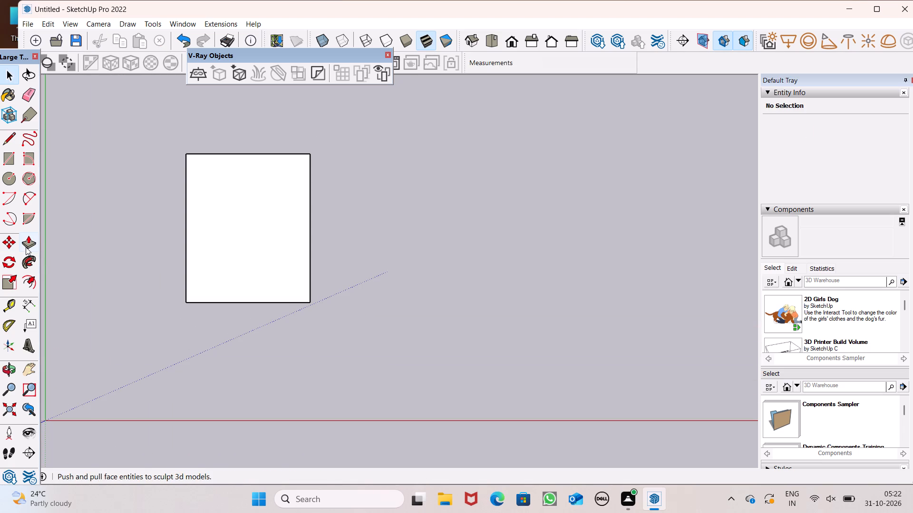
click(26, 247)
scroll(229, 268, down, 4)
middle_drag(296, 321, 316, 143)
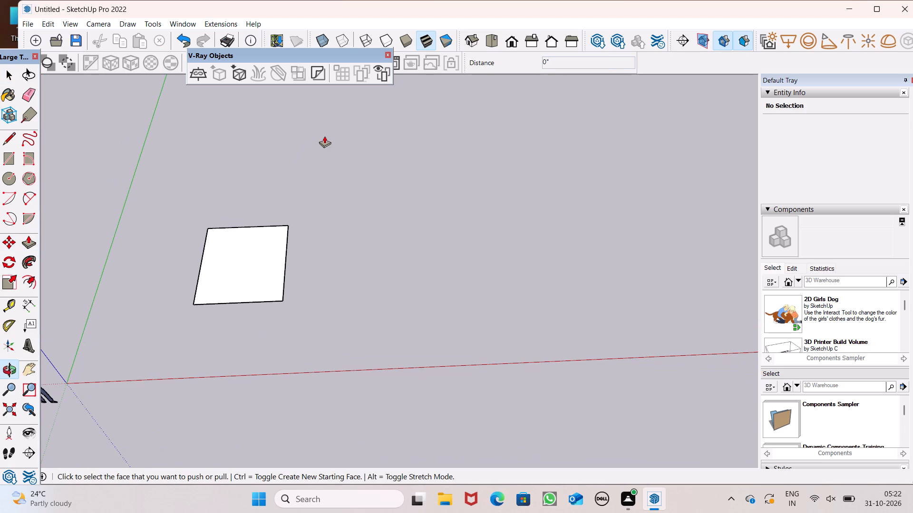
scroll(236, 298, up, 5)
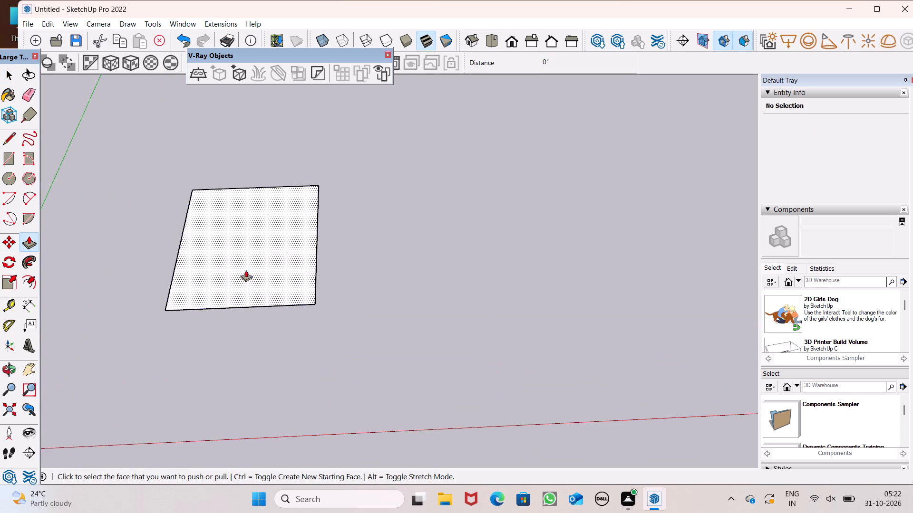
click(254, 283)
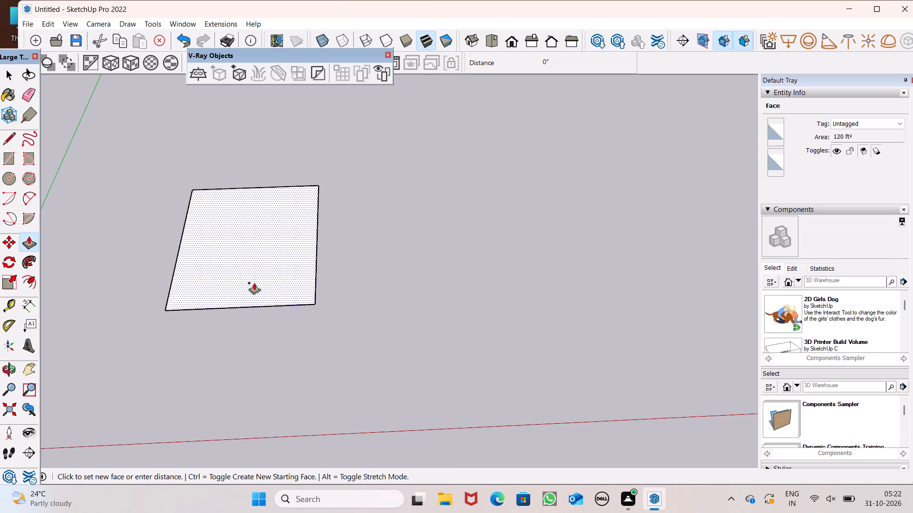
key(1)
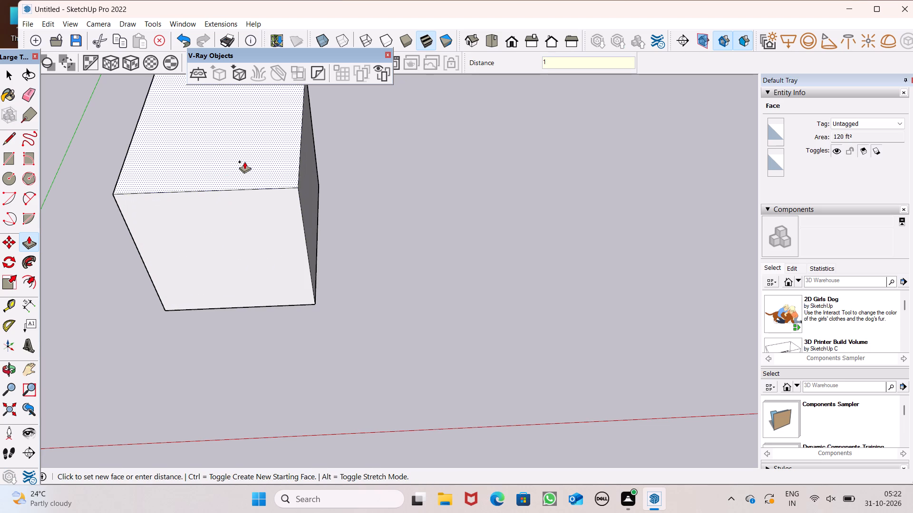
text(0')
key(Return)
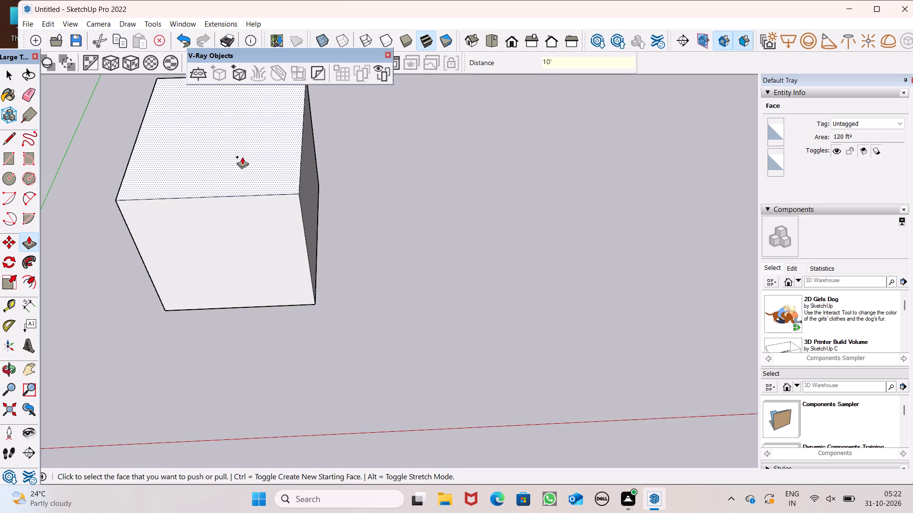
key(space)
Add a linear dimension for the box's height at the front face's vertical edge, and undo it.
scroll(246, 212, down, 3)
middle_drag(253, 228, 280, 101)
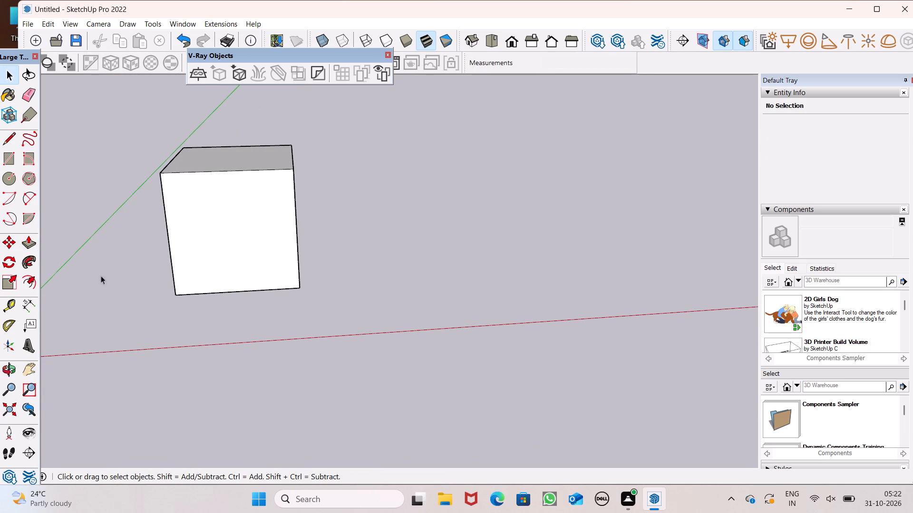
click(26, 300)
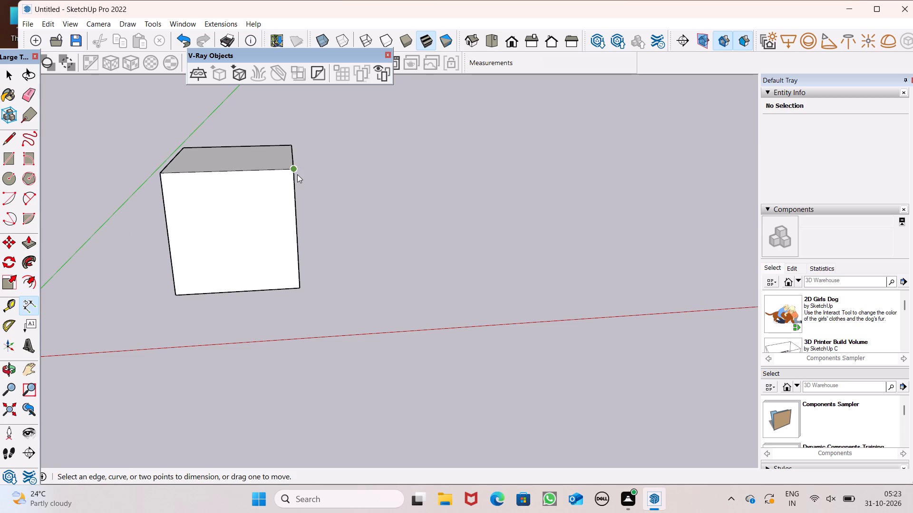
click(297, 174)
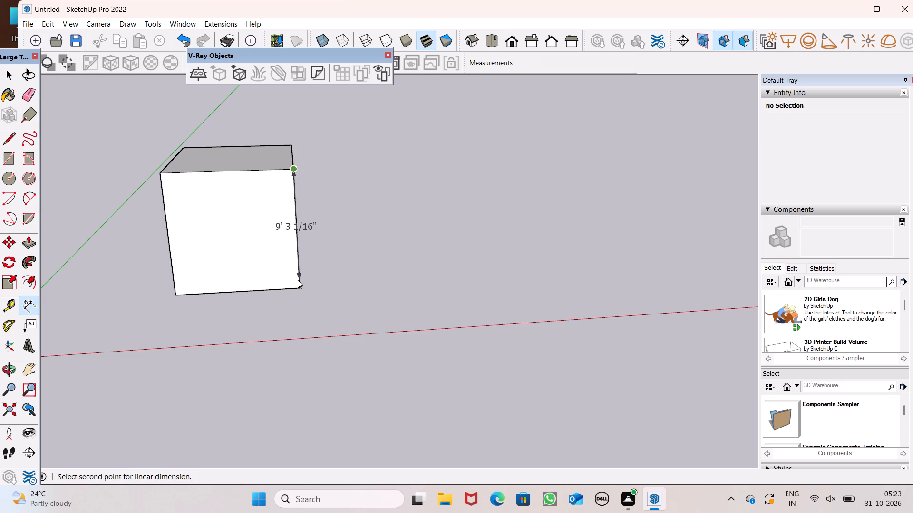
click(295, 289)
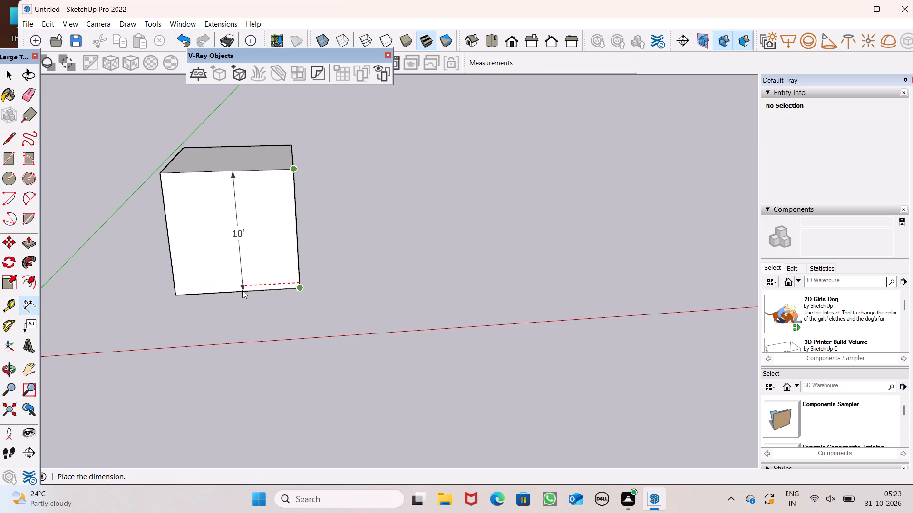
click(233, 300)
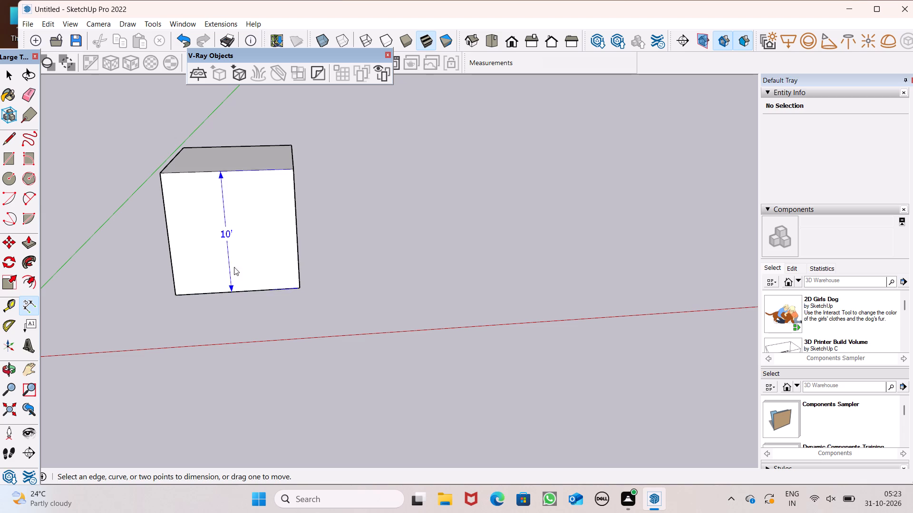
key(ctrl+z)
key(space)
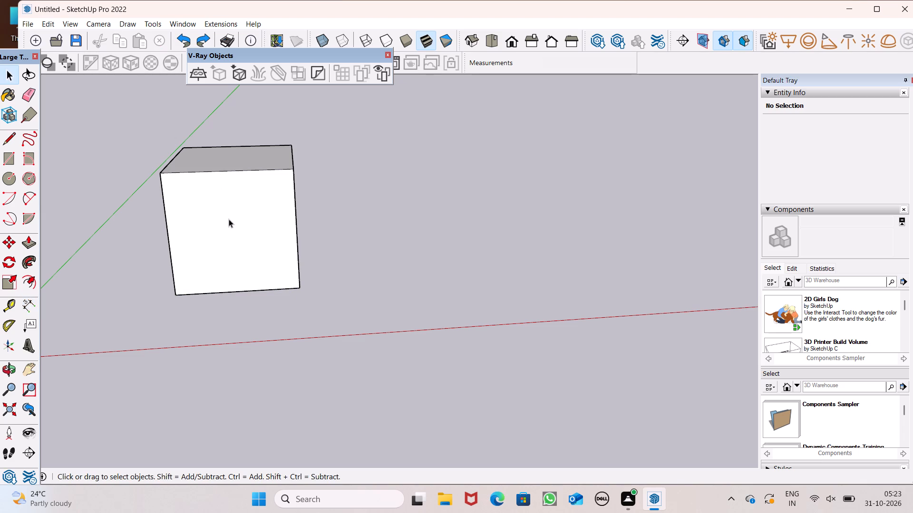
Erase the box's front top edge and an edge of the wall farthest from the green axis, leaving the floor and two adjoining walls.
scroll(227, 217, down, 1)
middle_drag(253, 250, 54, 384)
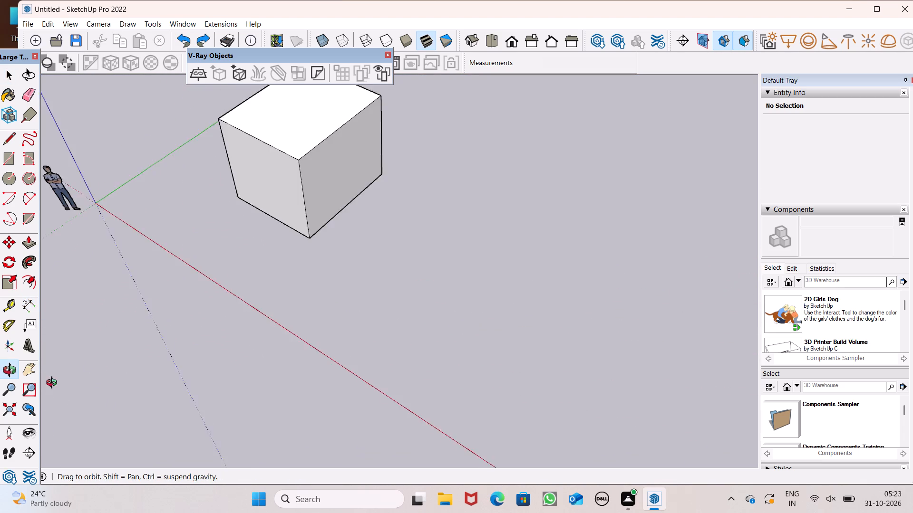
middle_drag(54, 384, 262, 313)
scroll(259, 312, up, 1)
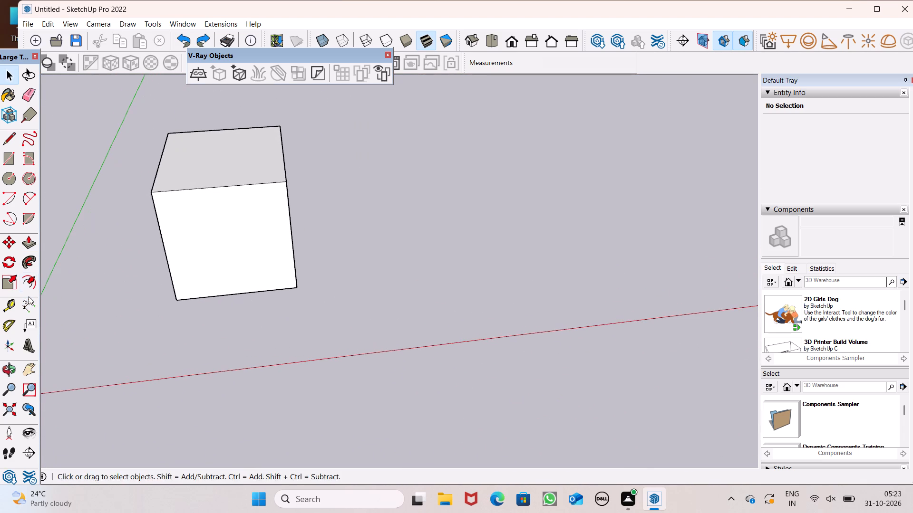
click(27, 93)
drag(227, 186, 229, 193)
middle_drag(275, 267, 348, 233)
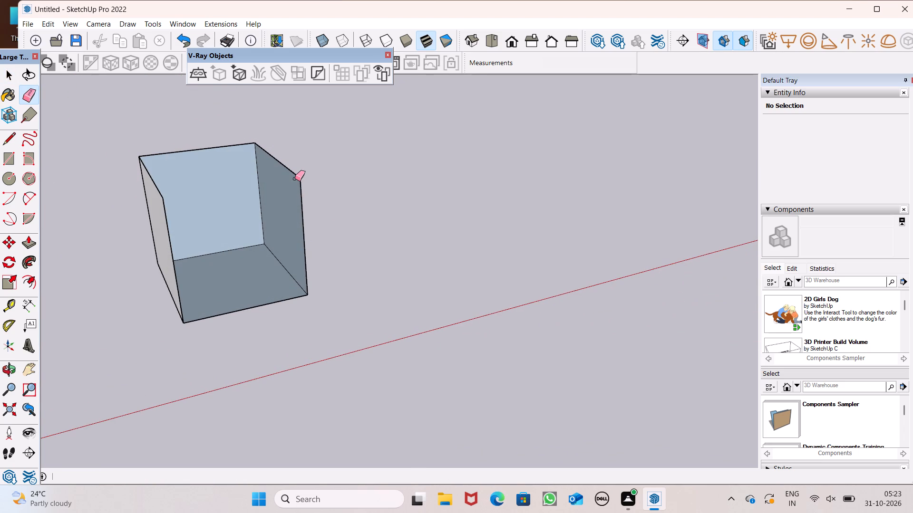
click(295, 179)
Examine the opened room's floor and two adjoining walls from several angles.
scroll(317, 209, down, 1)
middle_drag(365, 263, 165, 265)
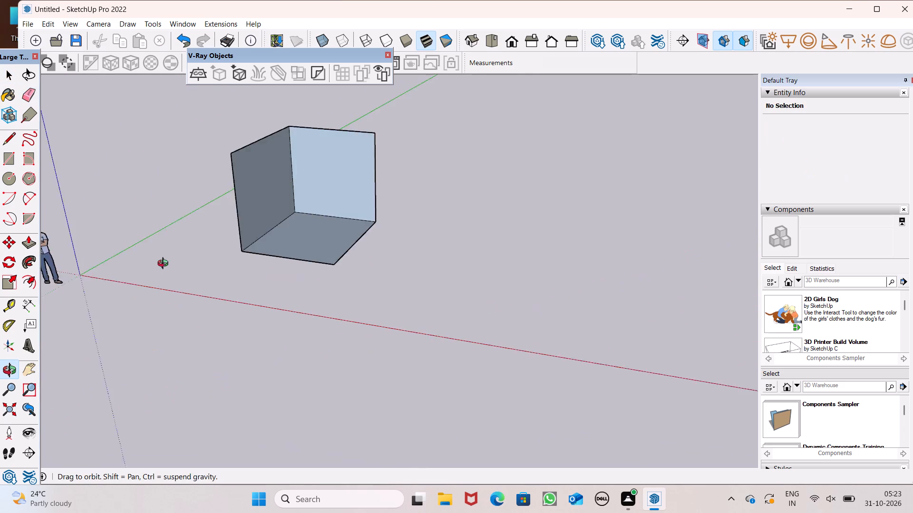
middle_drag(165, 265, 101, 242)
scroll(359, 183, up, 5)
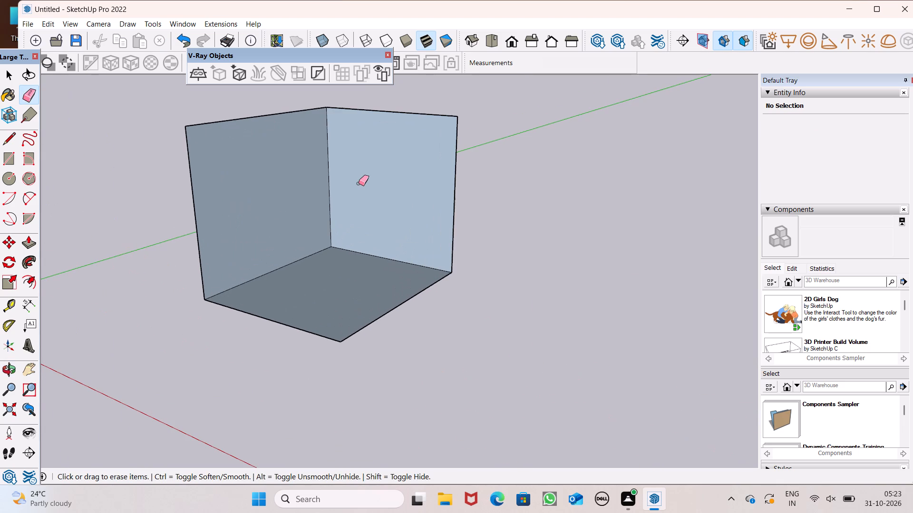
scroll(359, 183, down, 2)
middle_drag(396, 215, 347, 200)
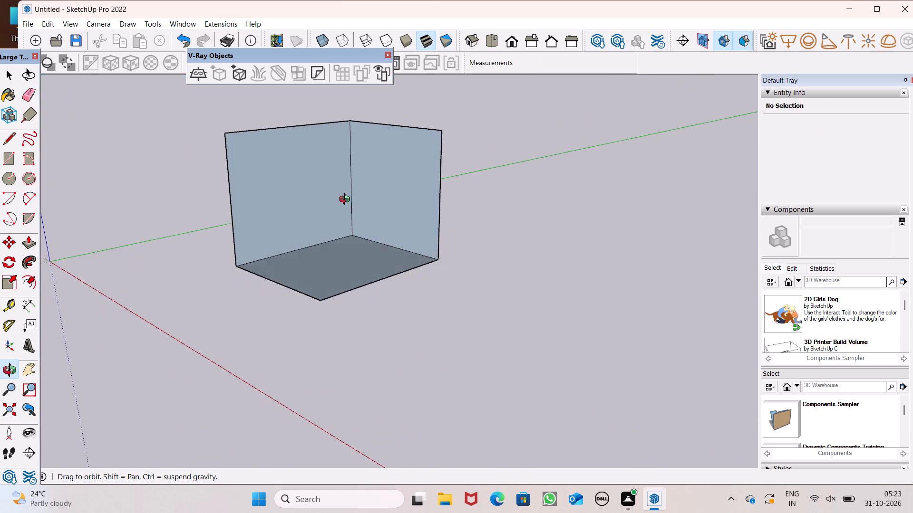
middle_drag(347, 200, 379, 226)
scroll(379, 226, up, 1)
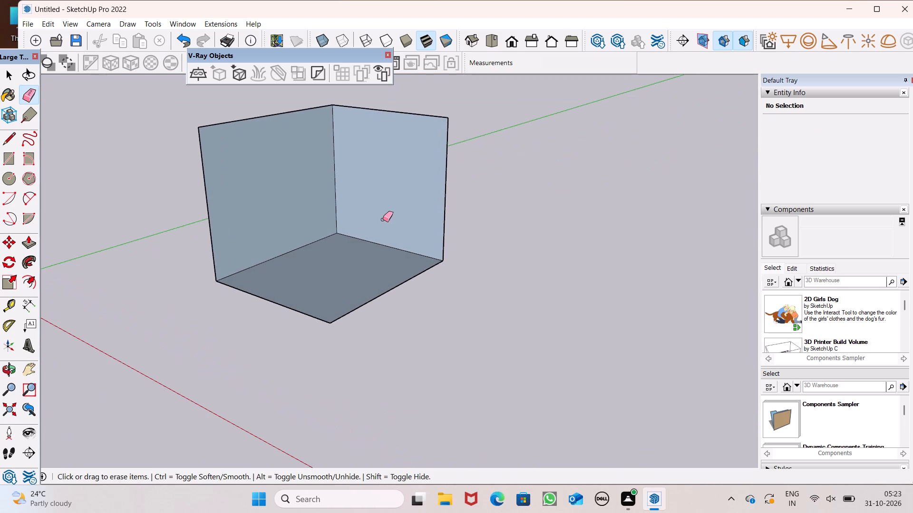
scroll(383, 222, down, 1)
scroll(369, 194, up, 6)
scroll(369, 193, down, 2)
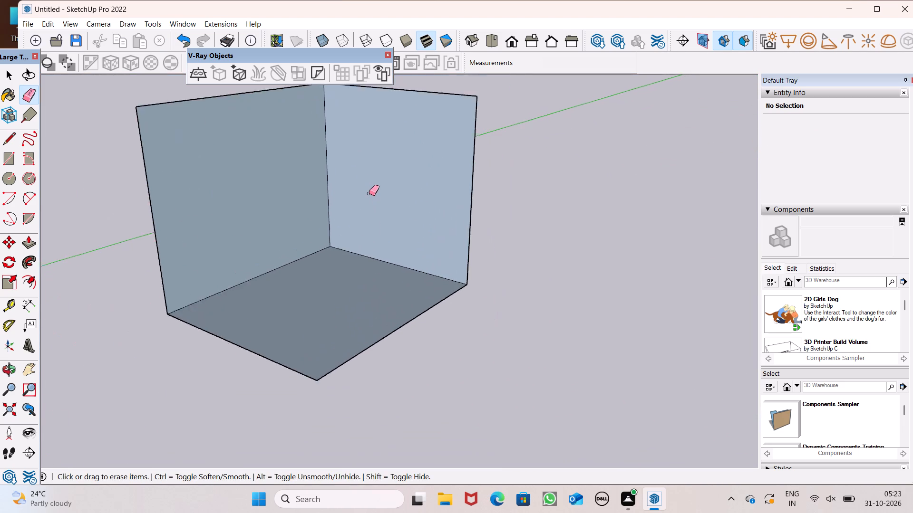
scroll(369, 193, down, 3)
middle_drag(392, 240, 384, 236)
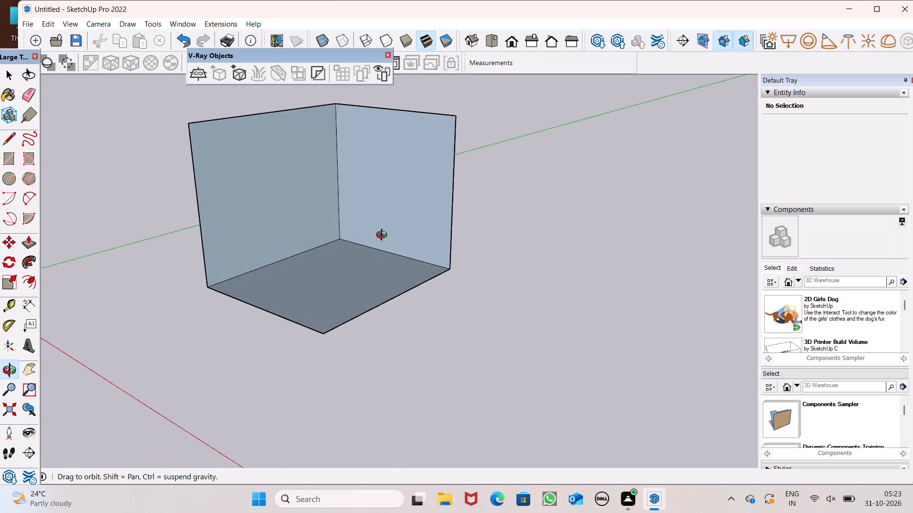
middle_drag(384, 236, 429, 219)
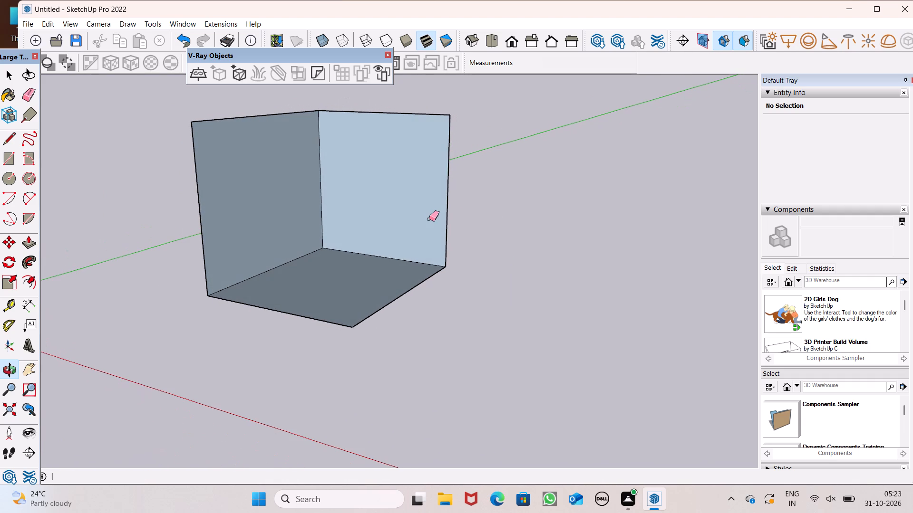
scroll(324, 236, down, 2)
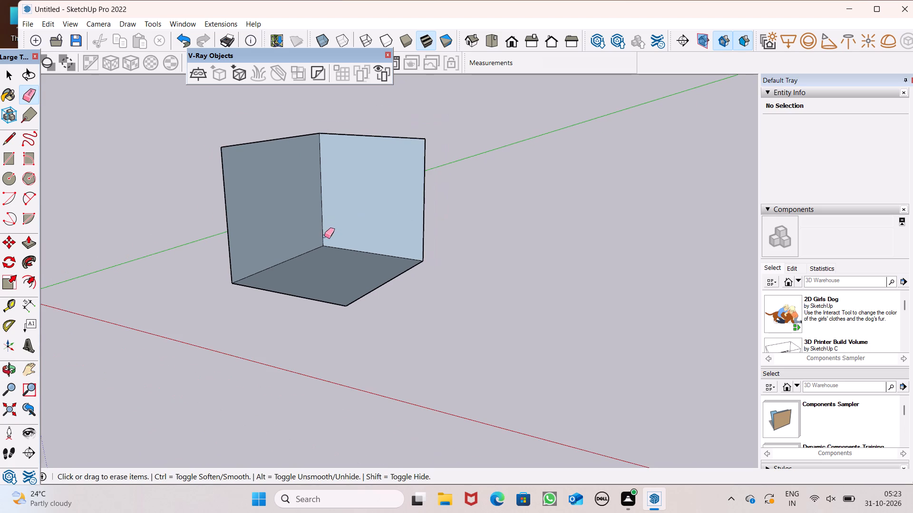
middle_drag(273, 288, 192, 357)
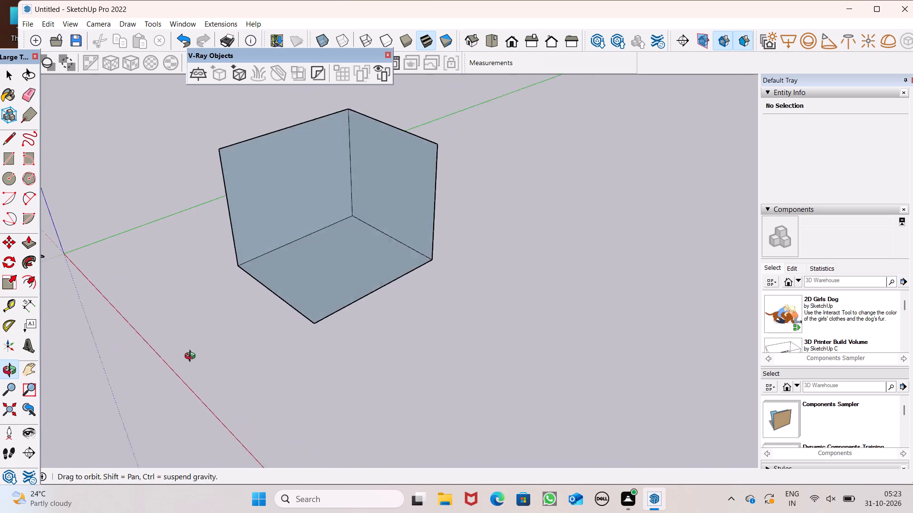
middle_drag(192, 357, 185, 329)
key(space)
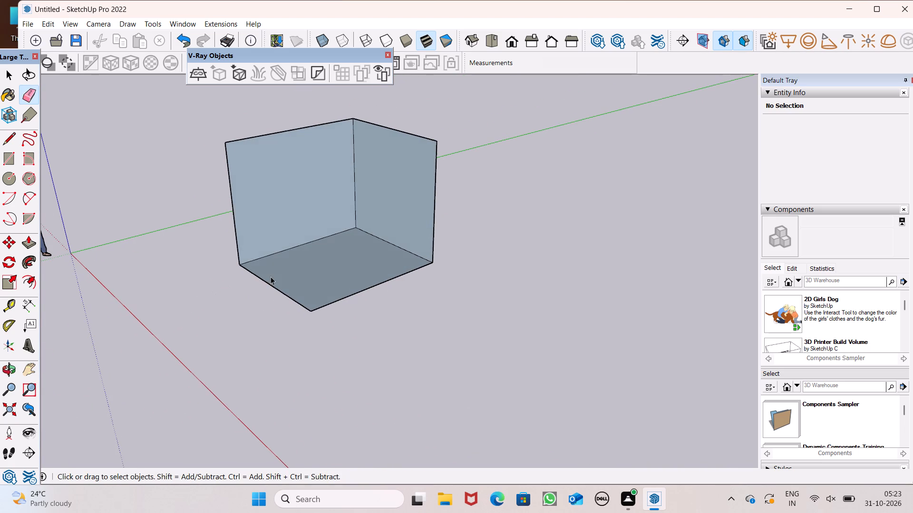
scroll(271, 276, down, 1)
middle_drag(364, 299, 275, 295)
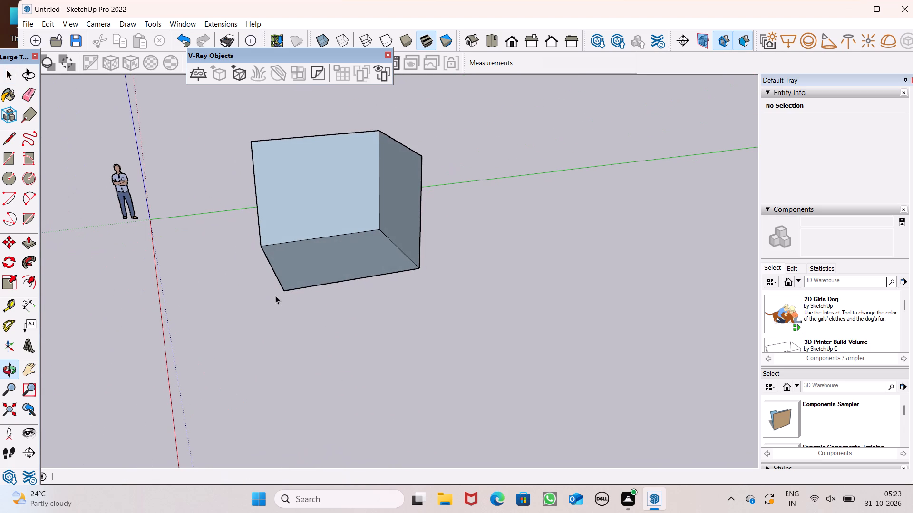
scroll(275, 295, up, 2)
scroll(497, 267, up, 1)
scroll(498, 270, down, 3)
middle_drag(520, 298, 392, 304)
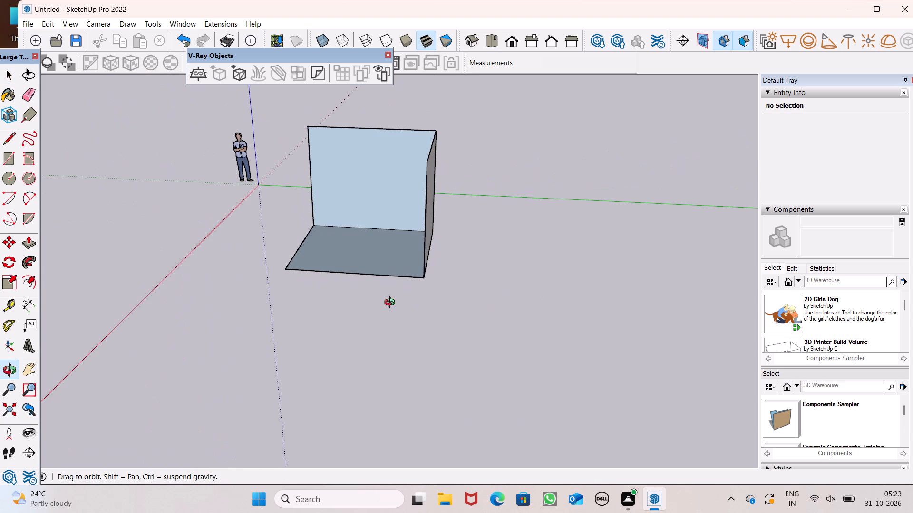
middle_drag(392, 304, 445, 291)
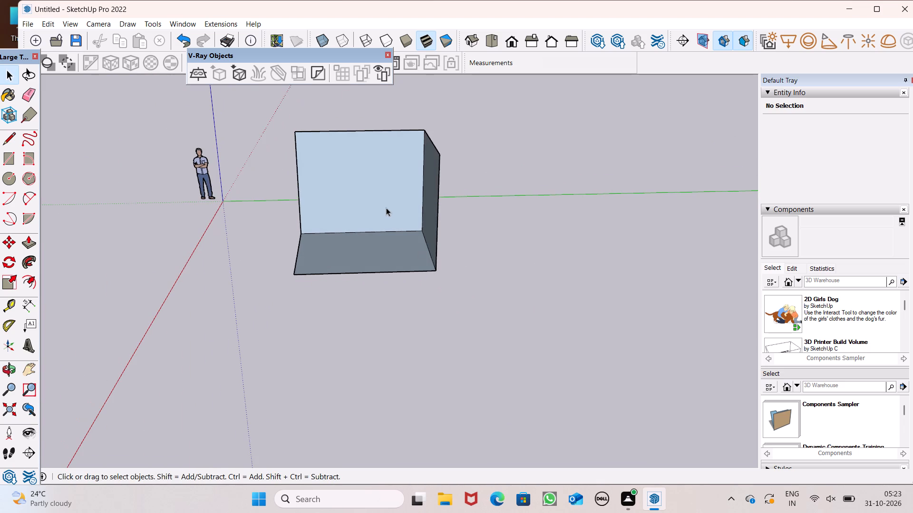
scroll(385, 206, up, 4)
scroll(648, 342, down, 5)
middle_drag(610, 349, 554, 351)
scroll(421, 267, up, 1)
scroll(476, 294, down, 2)
middle_drag(497, 323, 538, 306)
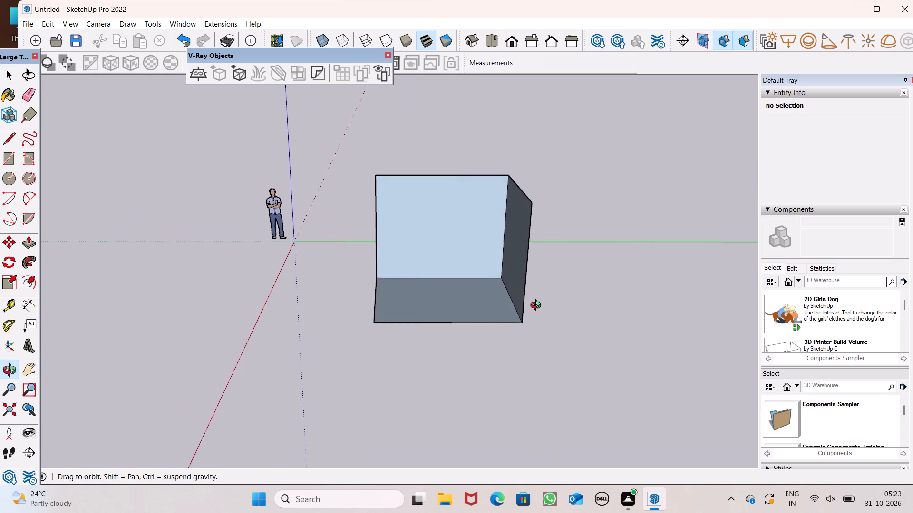
middle_drag(538, 306, 604, 303)
scroll(498, 231, up, 4)
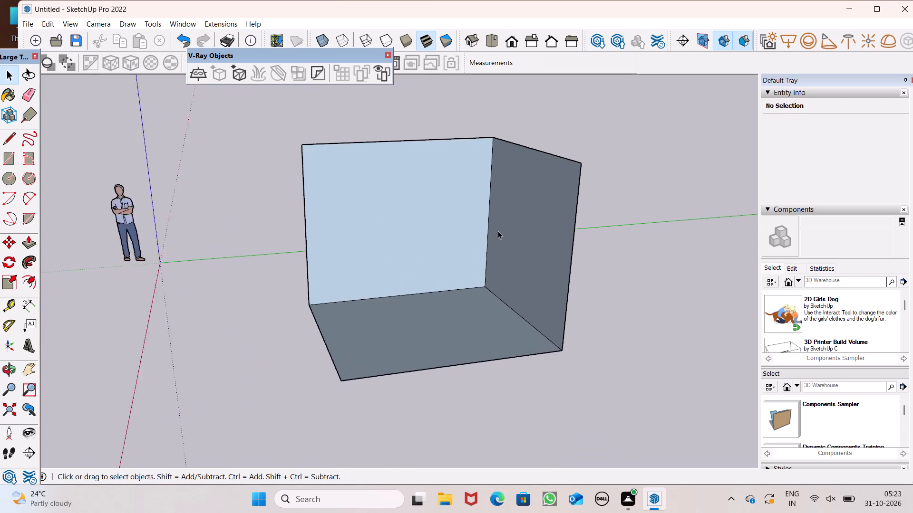
Switch the materials library from Patterns to the Colors collection.
scroll(498, 231, up, 2)
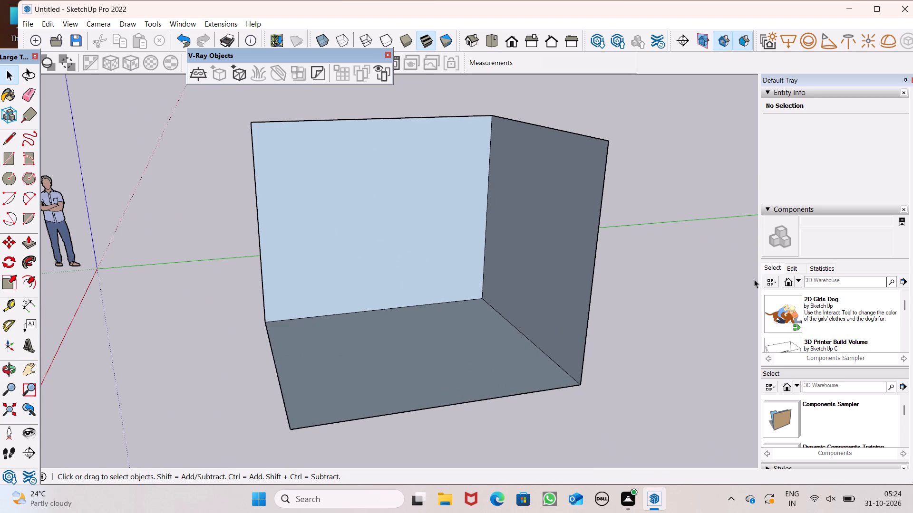
scroll(858, 341, down, 10)
scroll(864, 230, down, 8)
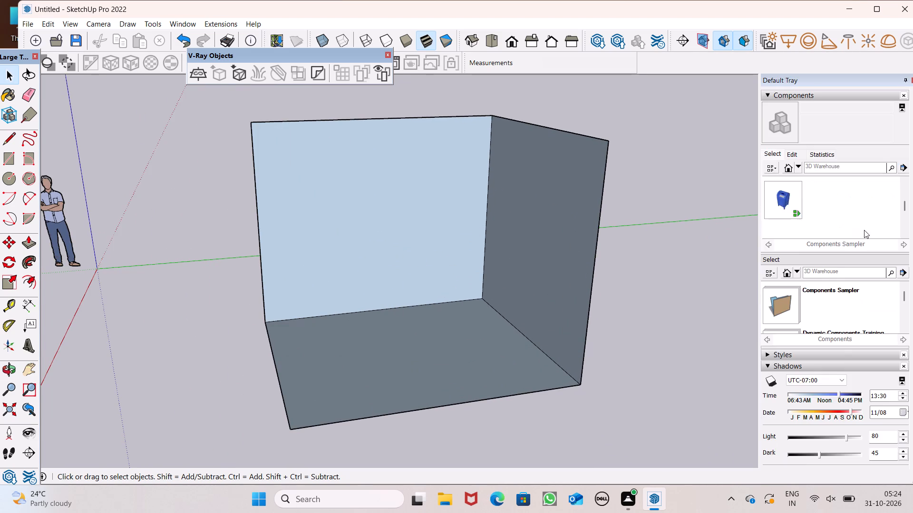
scroll(863, 230, down, 6)
scroll(845, 302, down, 19)
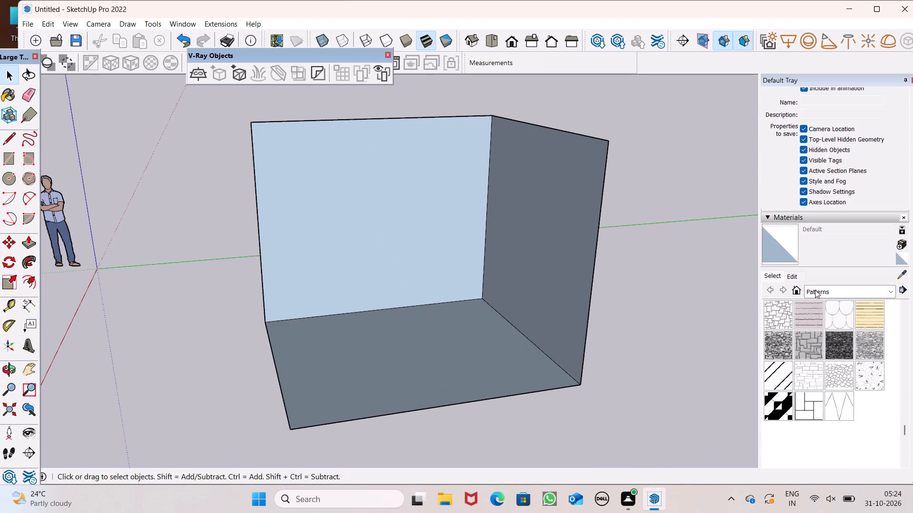
click(815, 289)
click(824, 334)
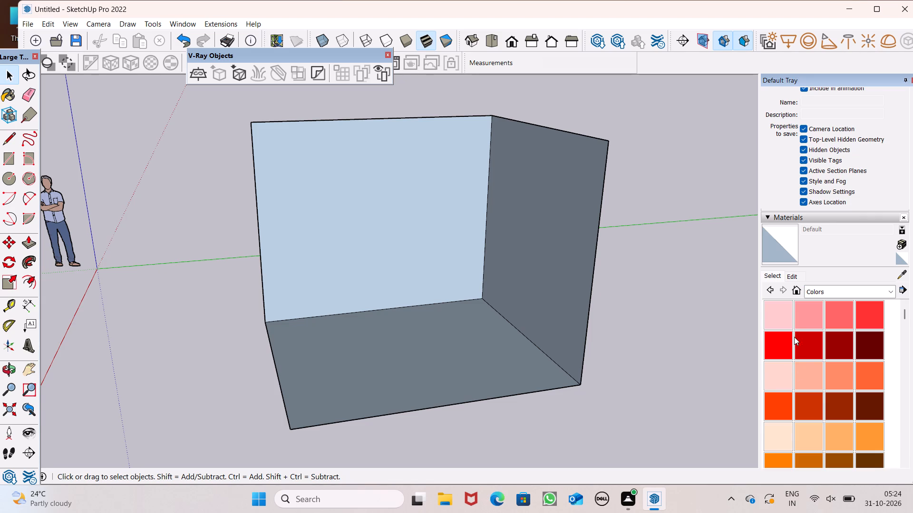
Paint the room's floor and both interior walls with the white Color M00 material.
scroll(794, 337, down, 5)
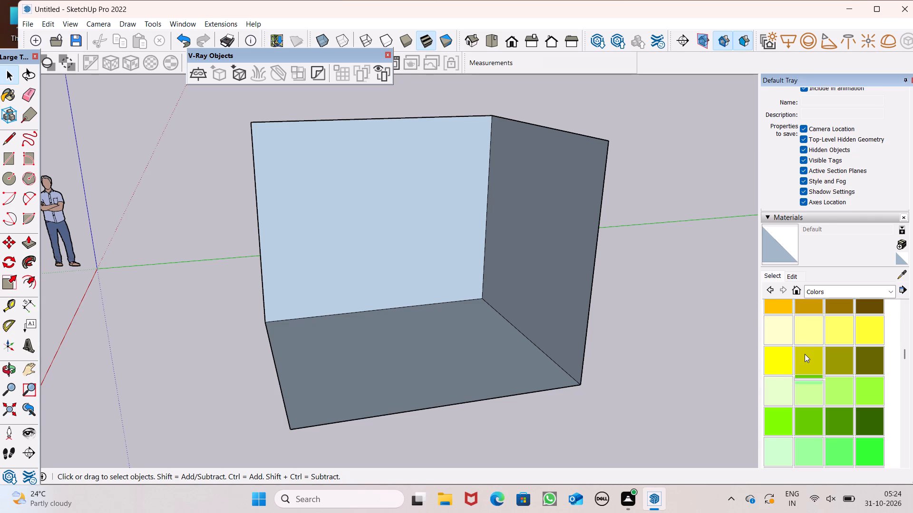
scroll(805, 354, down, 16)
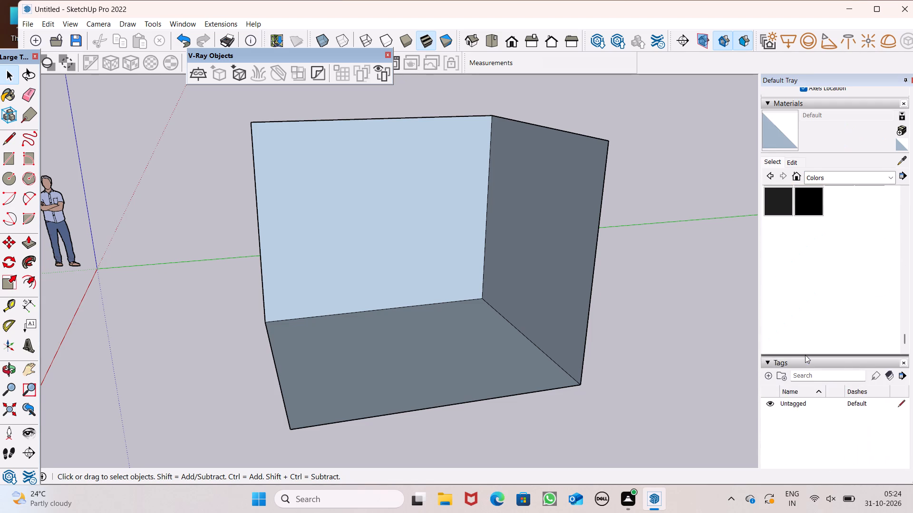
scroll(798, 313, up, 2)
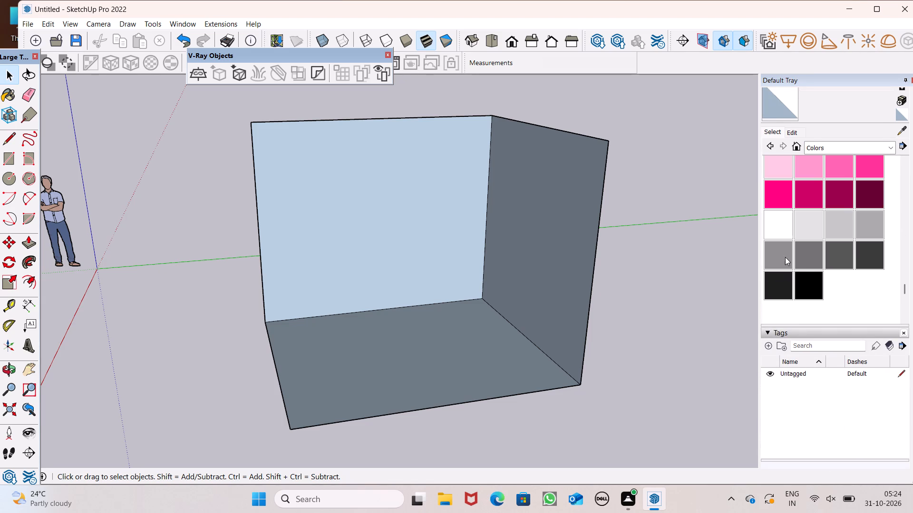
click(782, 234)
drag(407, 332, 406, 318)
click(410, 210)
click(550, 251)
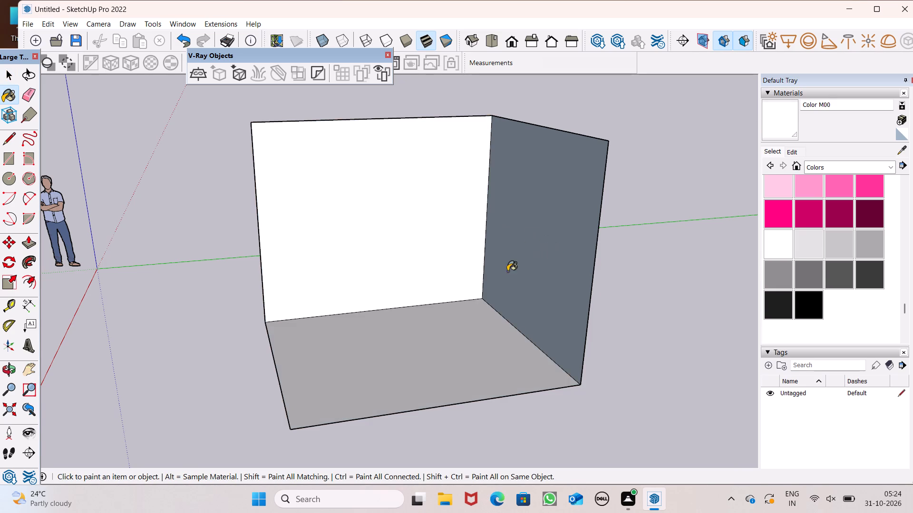
Examine the painted floor and walls of the room from several angles.
middle_drag(488, 280, 527, 295)
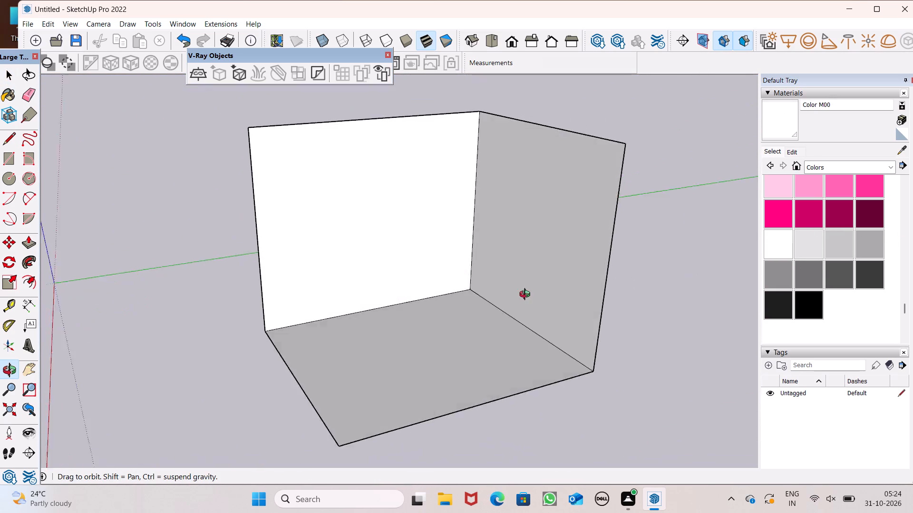
middle_drag(527, 295, 530, 307)
key(space)
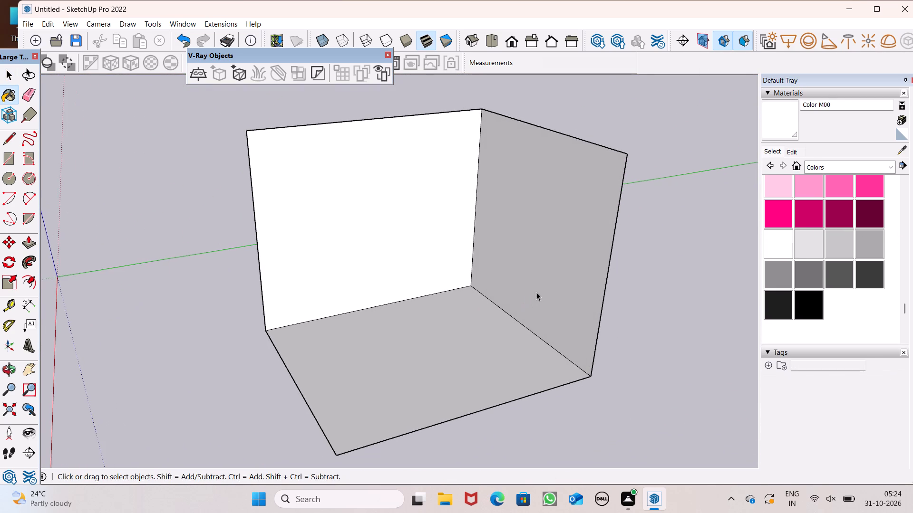
scroll(536, 292, down, 4)
middle_drag(576, 304, 511, 258)
scroll(461, 279, up, 2)
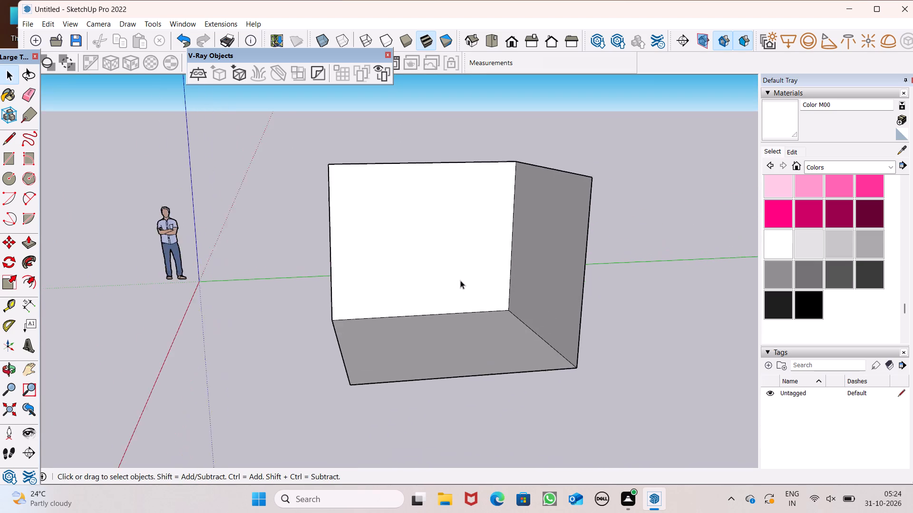
scroll(460, 280, up, 2)
scroll(538, 276, down, 3)
middle_drag(571, 301, 537, 291)
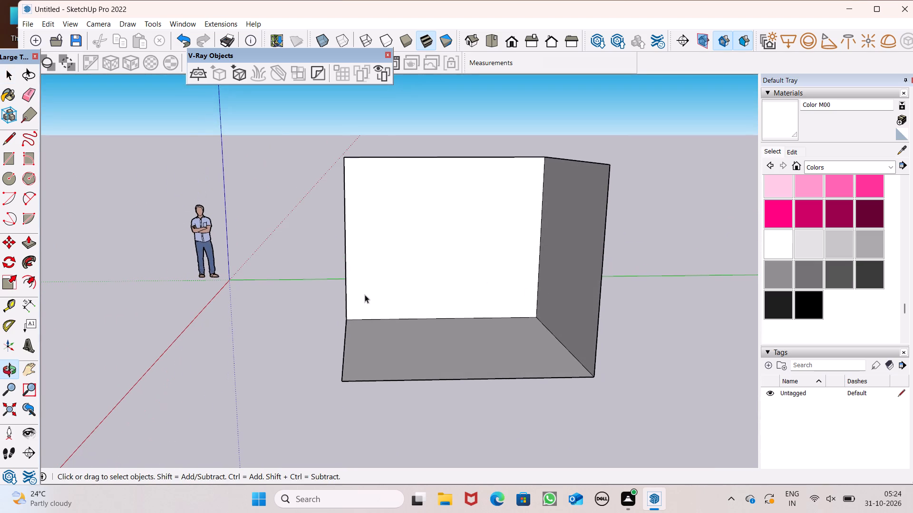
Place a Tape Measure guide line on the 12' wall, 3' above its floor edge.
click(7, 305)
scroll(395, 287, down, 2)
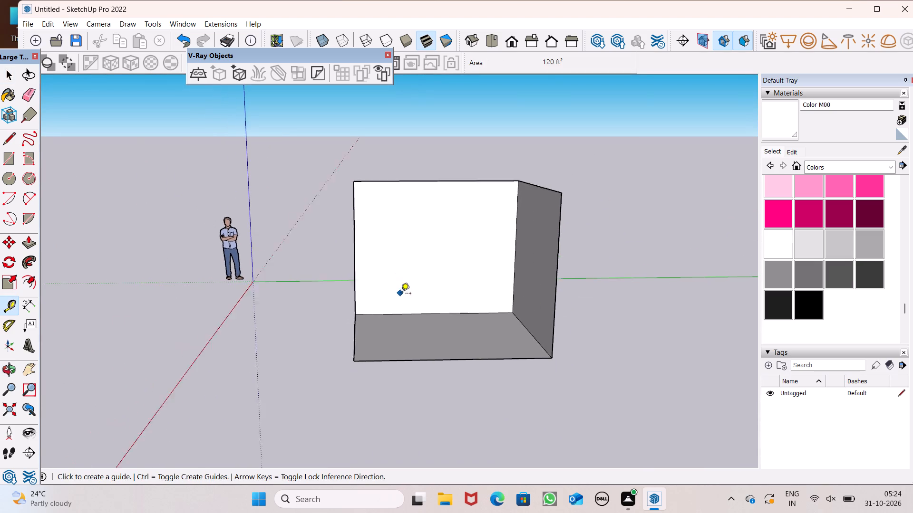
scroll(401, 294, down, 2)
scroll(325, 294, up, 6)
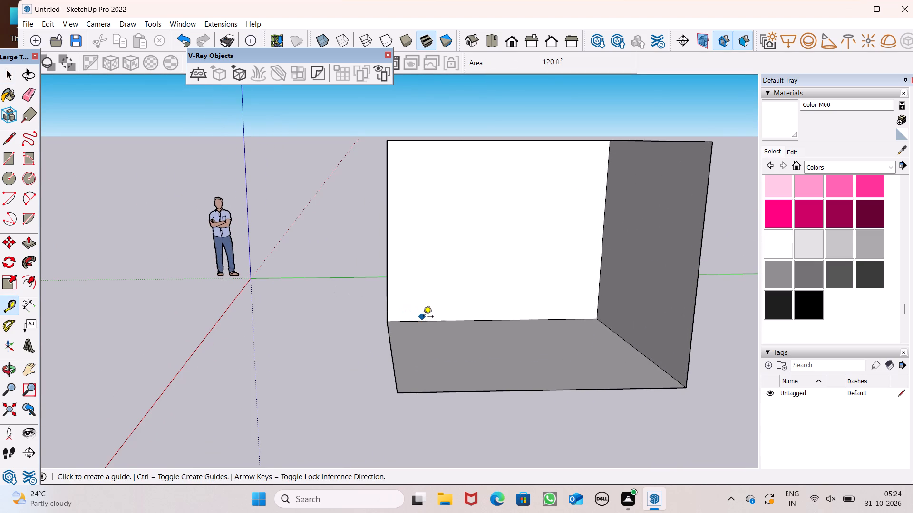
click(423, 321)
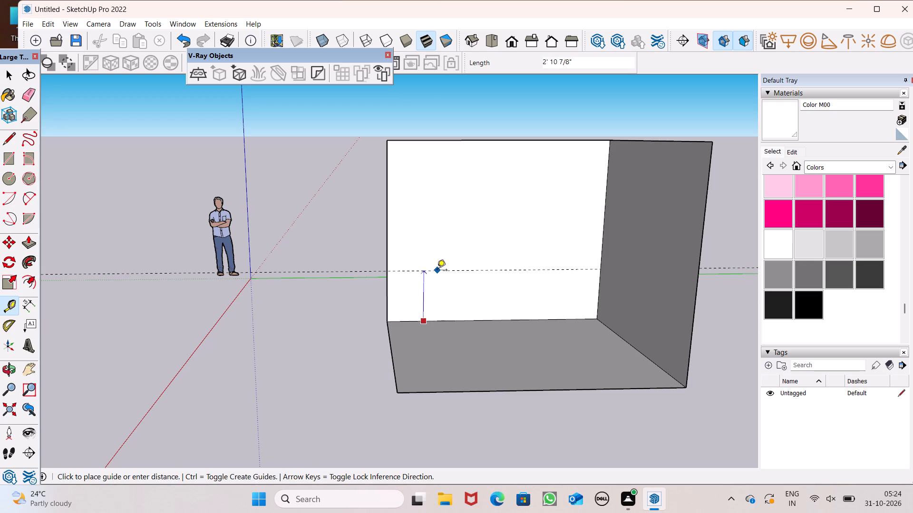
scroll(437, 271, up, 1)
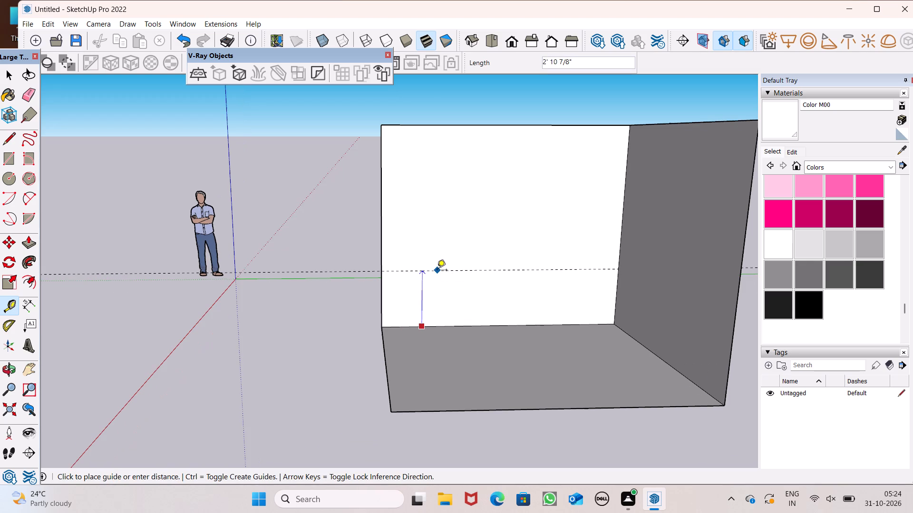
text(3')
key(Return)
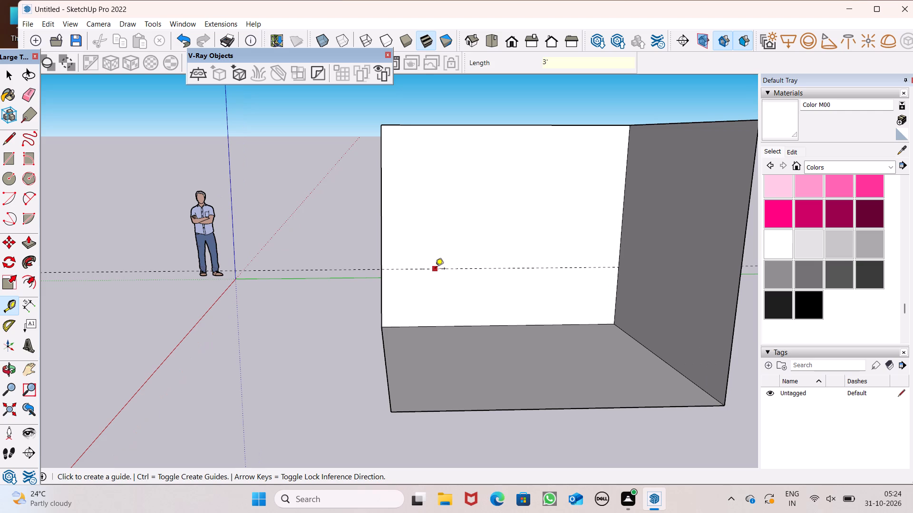
Undo the guide, the paint, the erasures and the box extrusion, back to the flat floor rectangle.
key(ctrl+z)
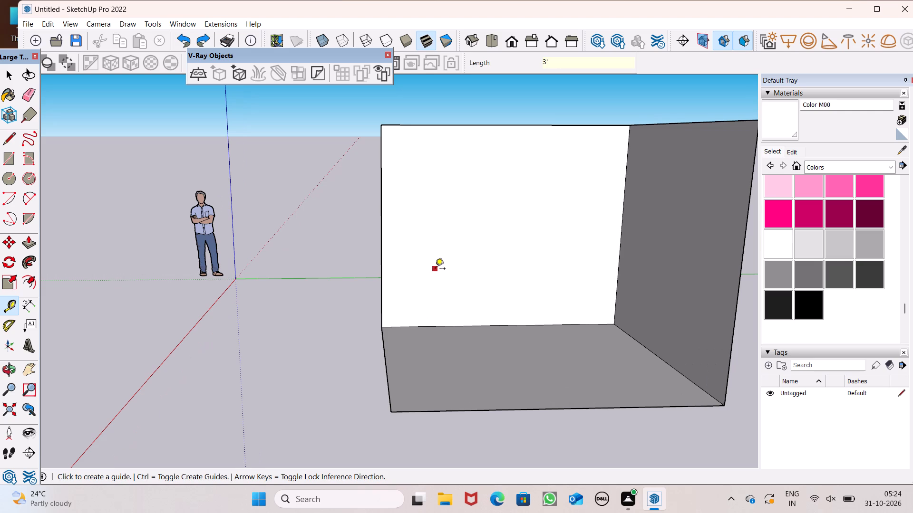
key(ctrl+z)
key(ctrl+z)
key(ctrl+z)
key(ctrl+z)
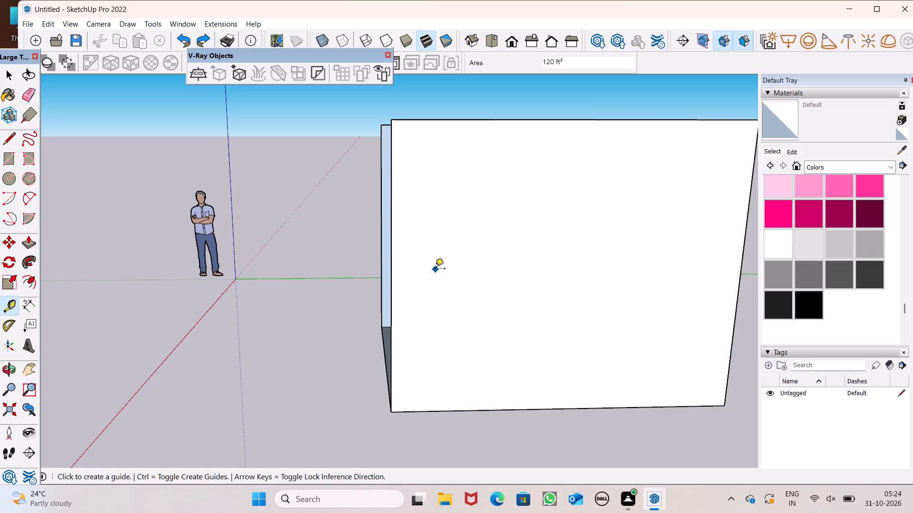
key(ctrl+z)
key(ctrl+z)
key(space)
scroll(370, 306, down, 6)
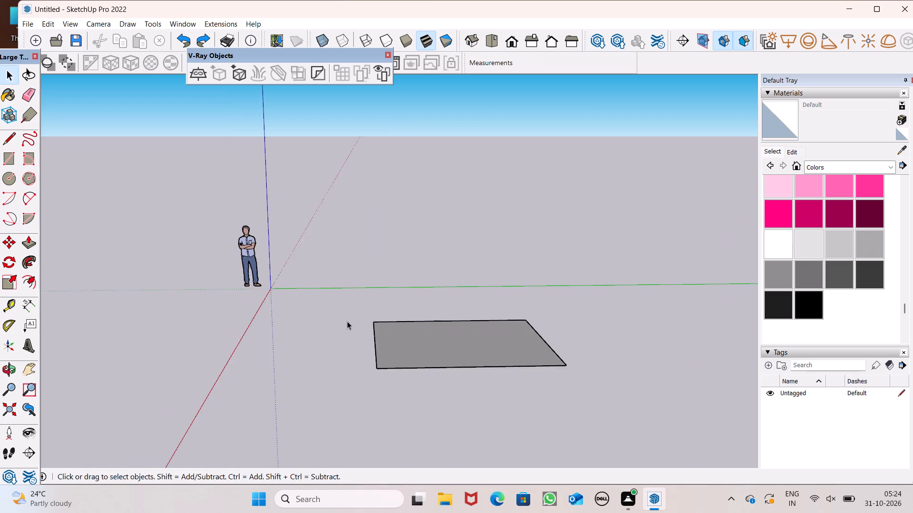
Switch to the top view and undo the remaining floor rectangle to clear the model.
middle_drag(363, 346, 769, 373)
key(ctrl+z)
scroll(375, 325, down, 4)
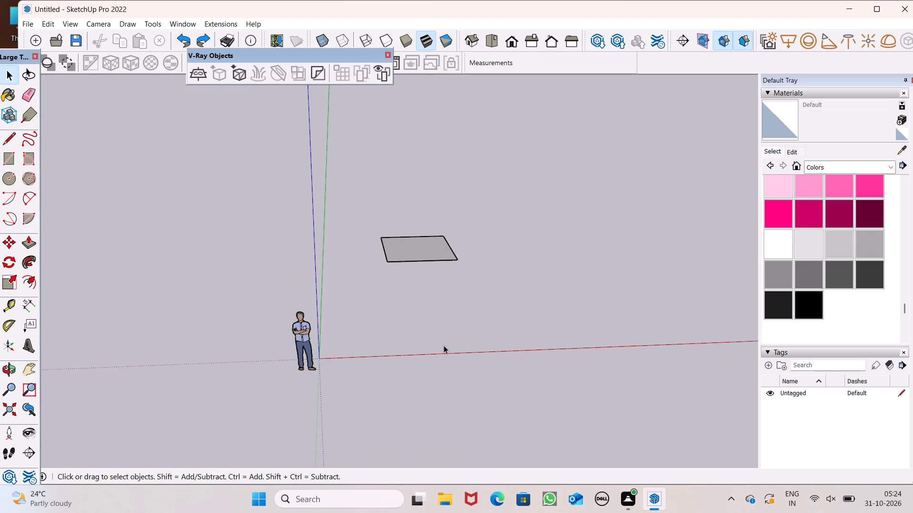
middle_drag(443, 370, 436, 374)
click(493, 55)
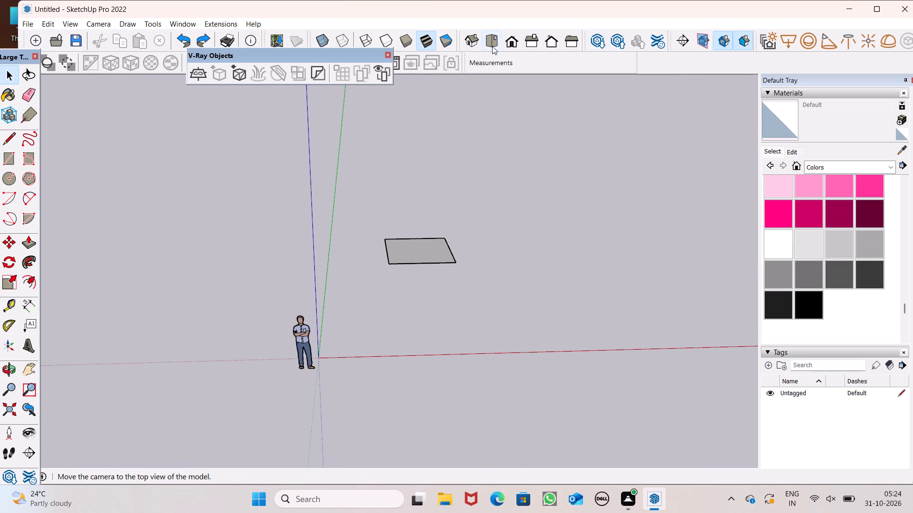
click(492, 46)
key(ctrl+z)
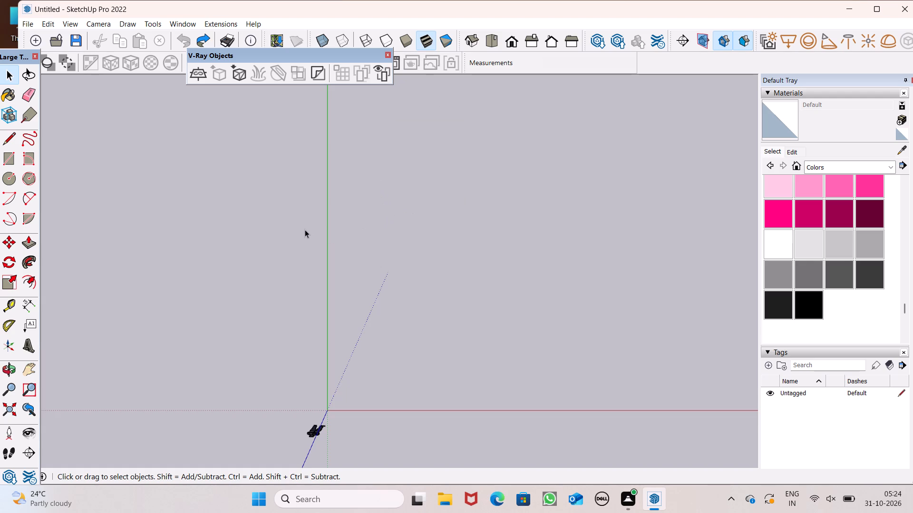
Draw a 15' by 20' rectangle on the ground in the quadrant between the positive red and green axes.
scroll(459, 266, down, 2)
scroll(649, 320, up, 2)
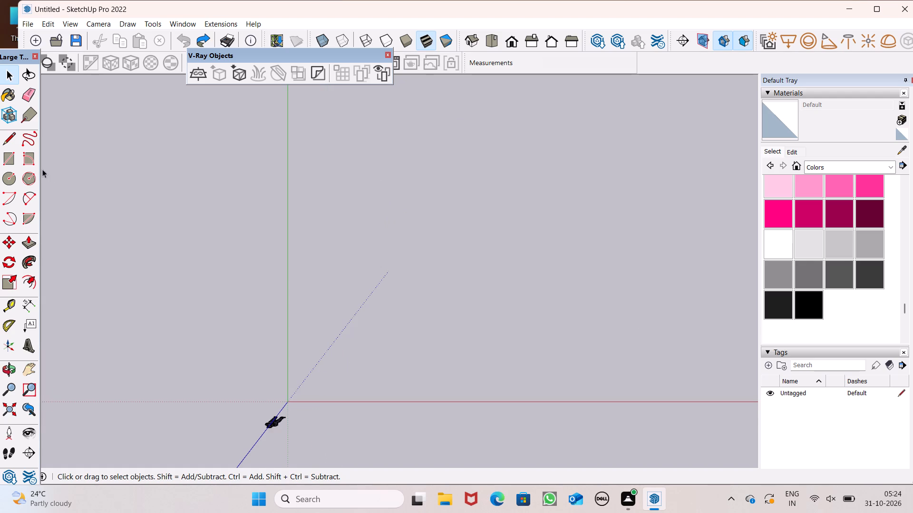
click(10, 162)
click(377, 187)
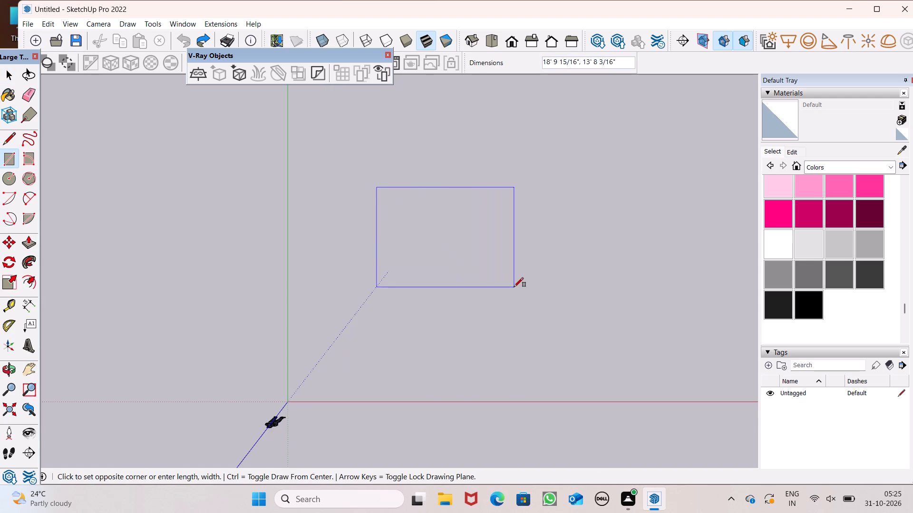
key(1)
text(5',20')
key(Return)
key(space)
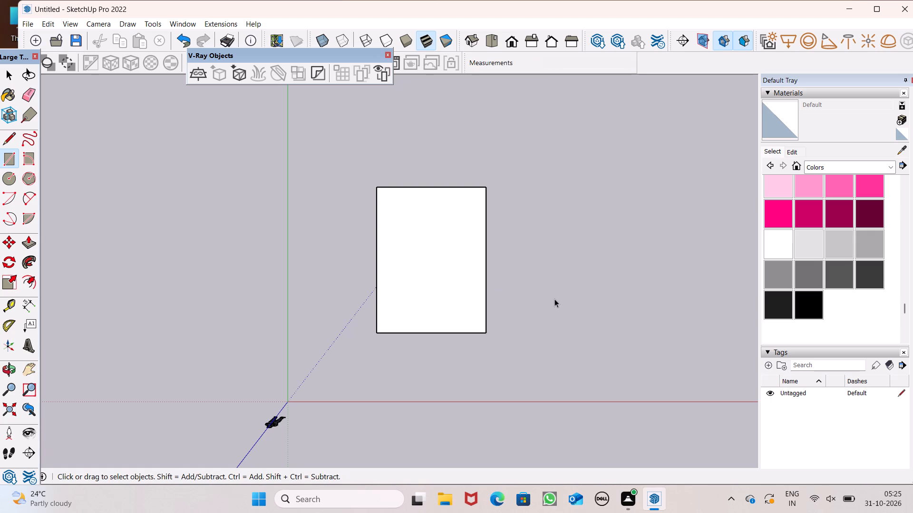
Extrude the 15' by 20' rectangle upward 20' with Push/Pull to form a box.
scroll(553, 299, up, 1)
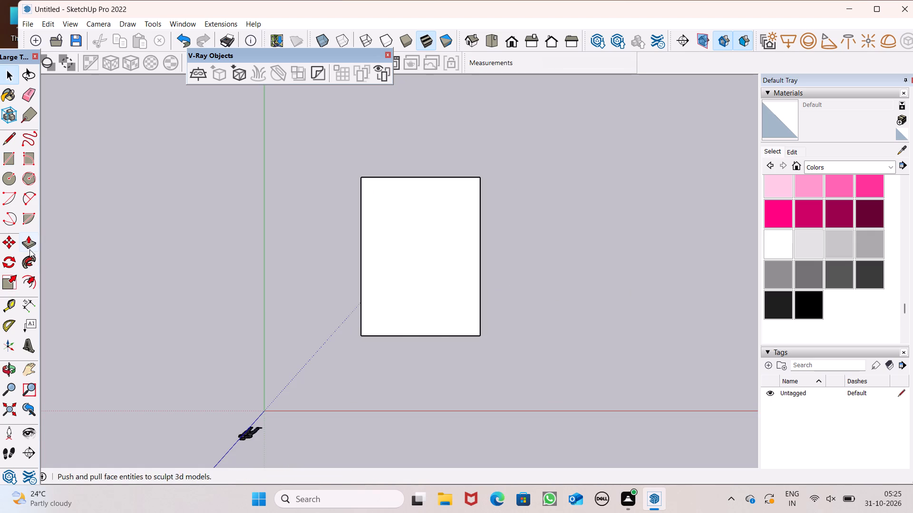
click(29, 249)
click(420, 314)
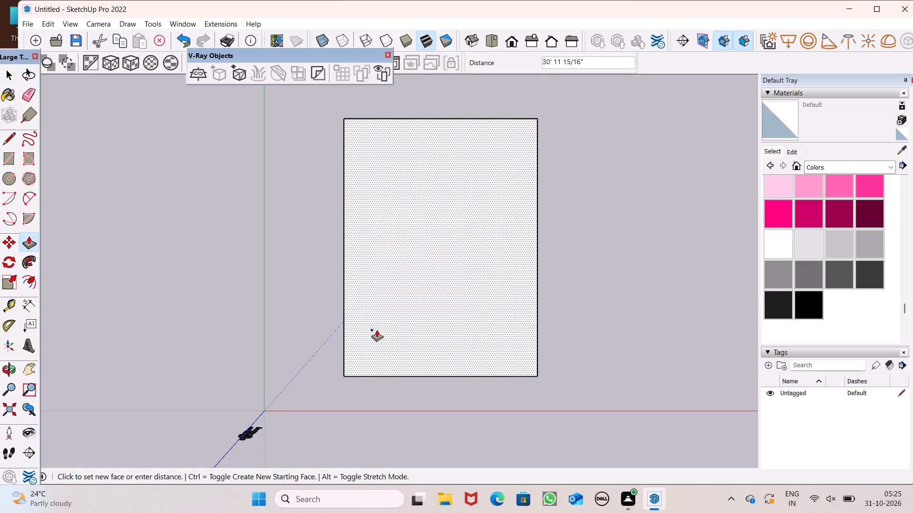
key(2)
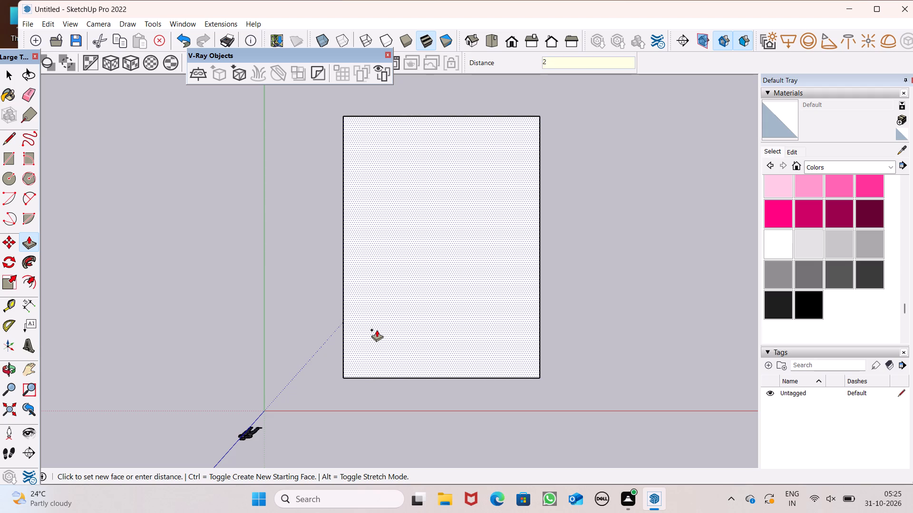
text(0')
key(Return)
scroll(377, 330, down, 1)
middle_drag(450, 400, 427, 177)
middle_drag(606, 453, 616, 320)
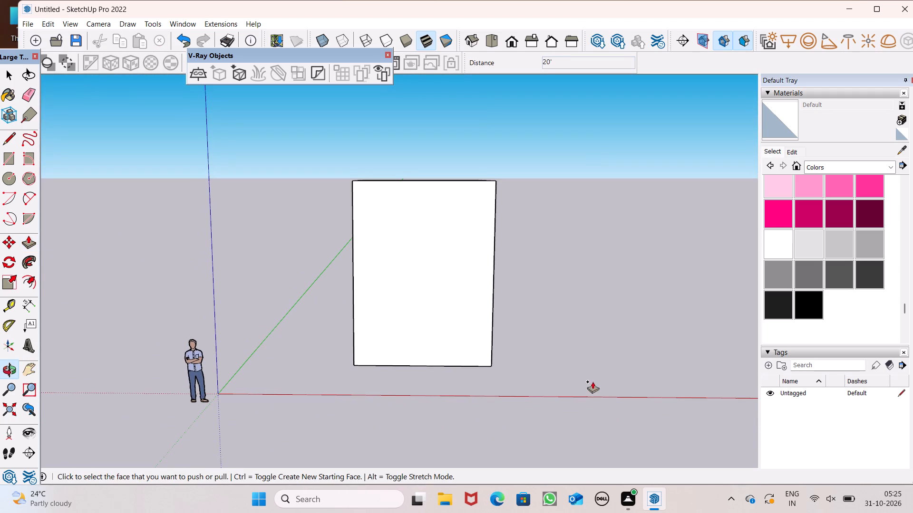
key(space)
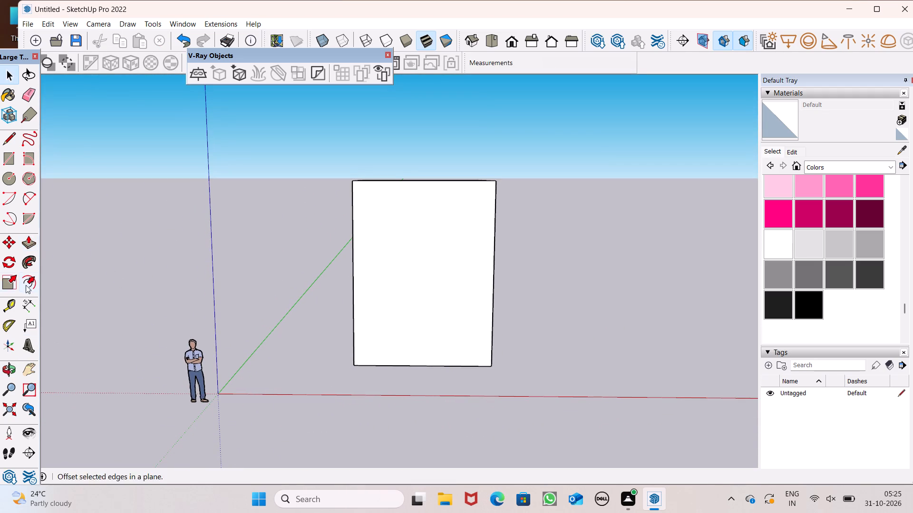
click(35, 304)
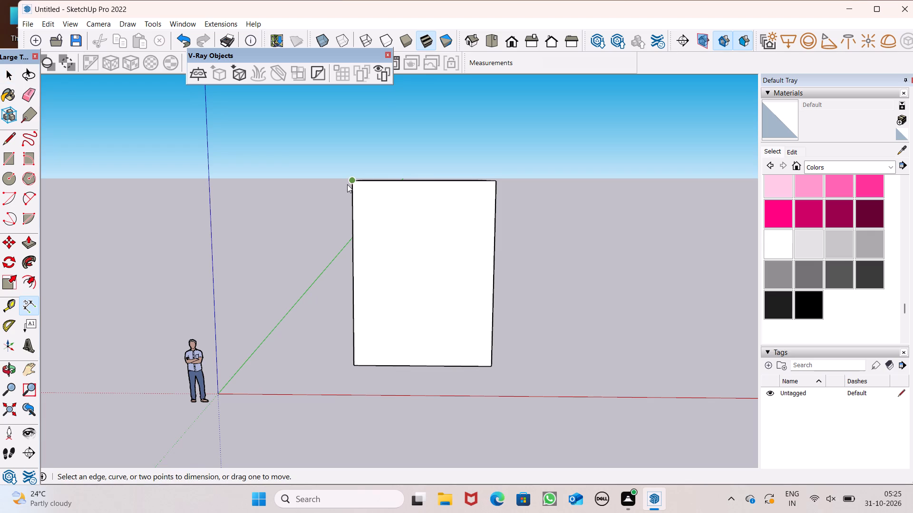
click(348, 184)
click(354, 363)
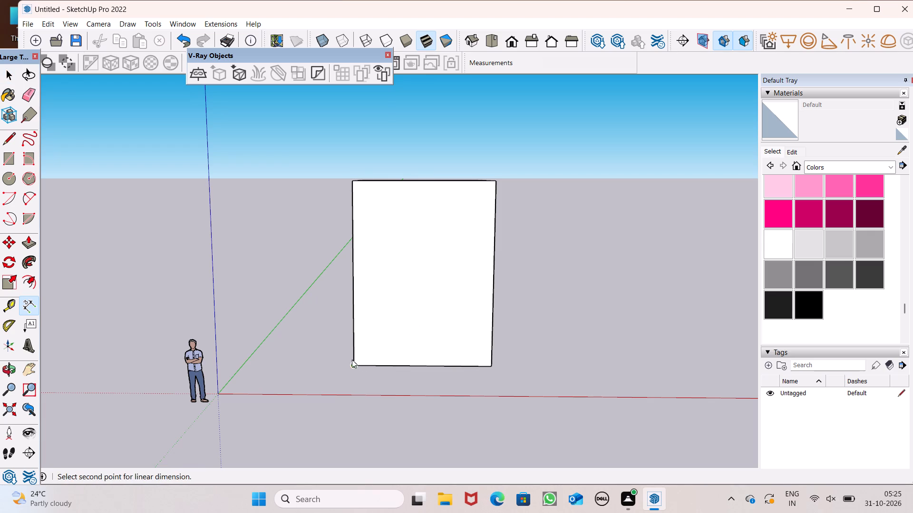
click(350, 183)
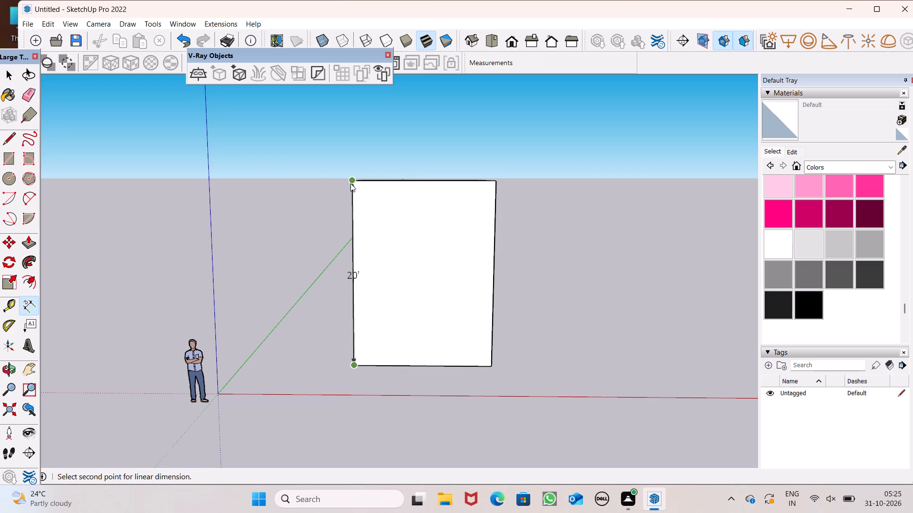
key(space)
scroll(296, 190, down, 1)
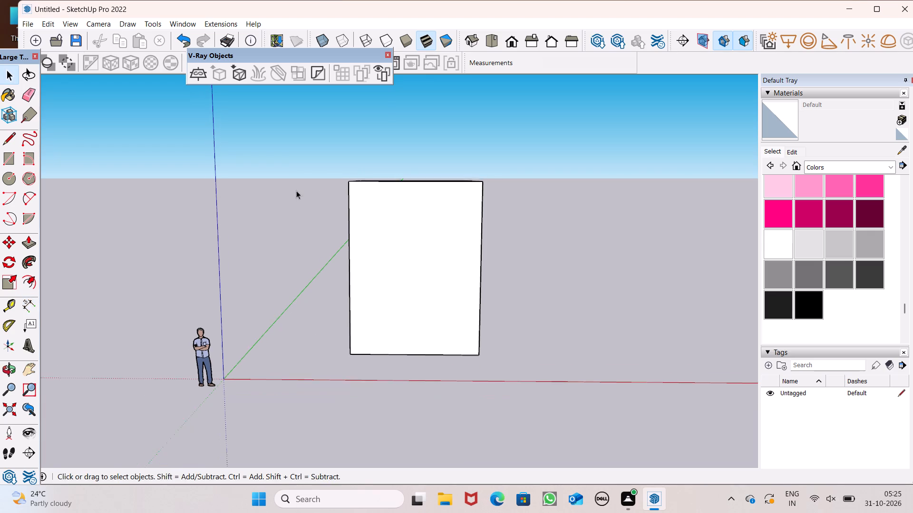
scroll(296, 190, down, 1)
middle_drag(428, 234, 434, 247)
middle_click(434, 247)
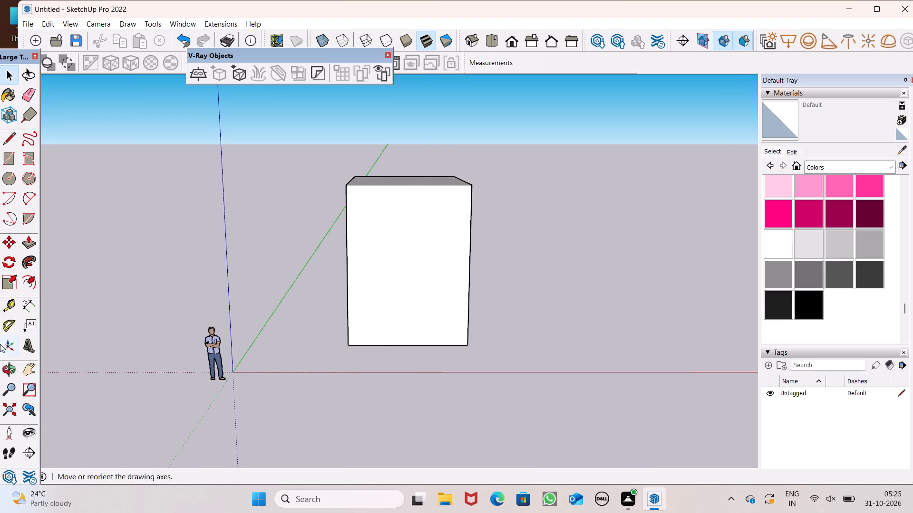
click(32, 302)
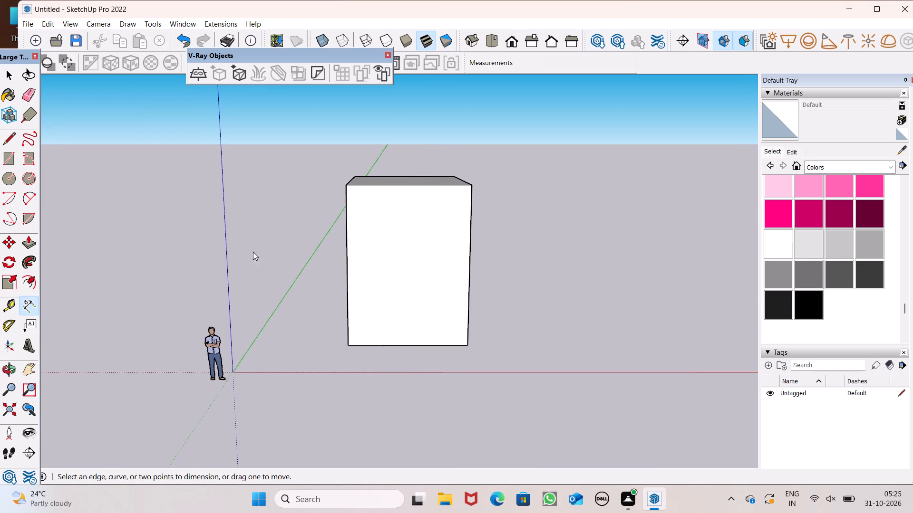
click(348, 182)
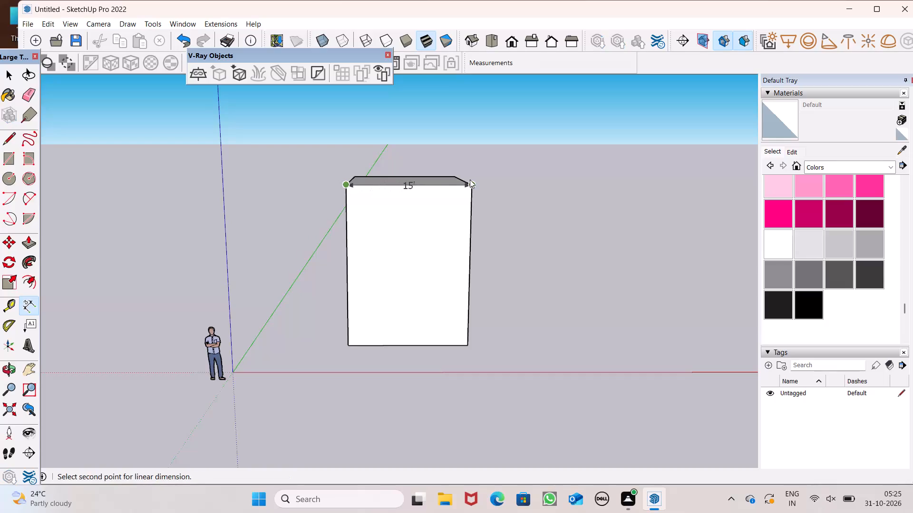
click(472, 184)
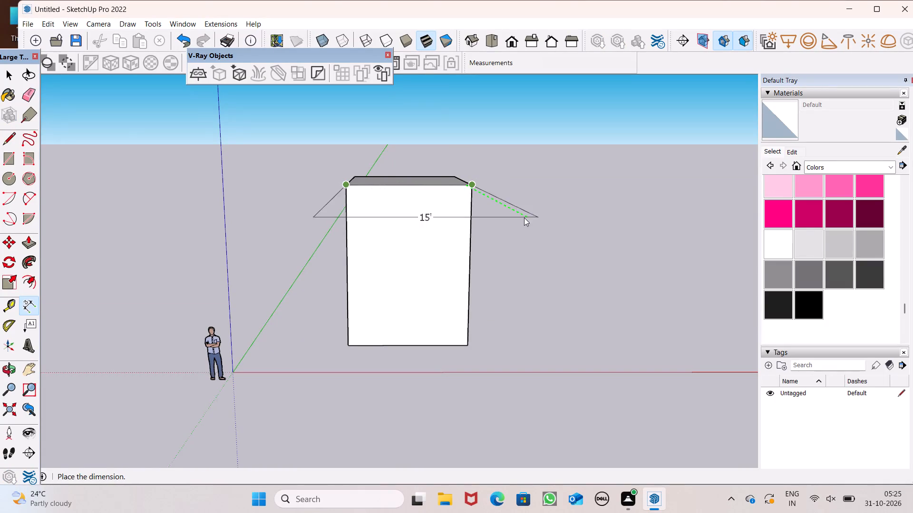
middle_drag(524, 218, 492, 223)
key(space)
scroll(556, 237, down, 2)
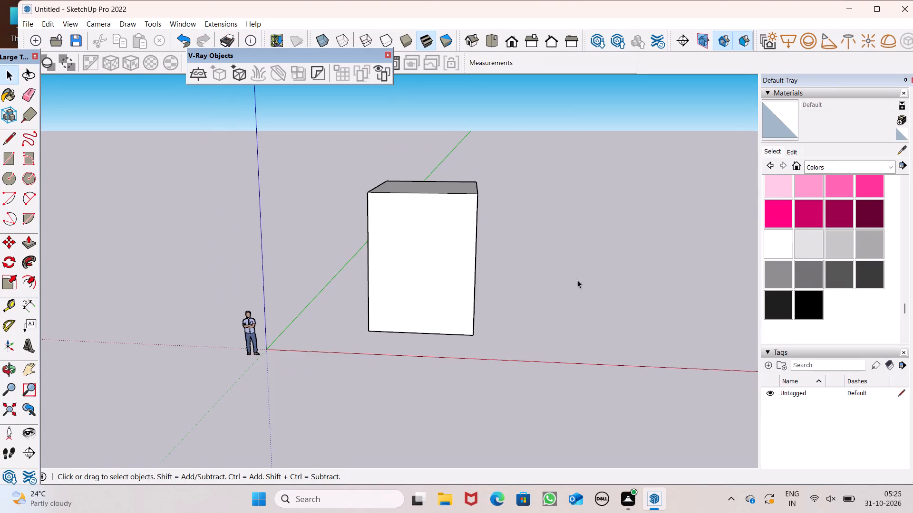
Erase the top edges of the 15' face nearest the red axis and the 20' face farthest from the origin, opening the box.
middle_drag(585, 295, 445, 327)
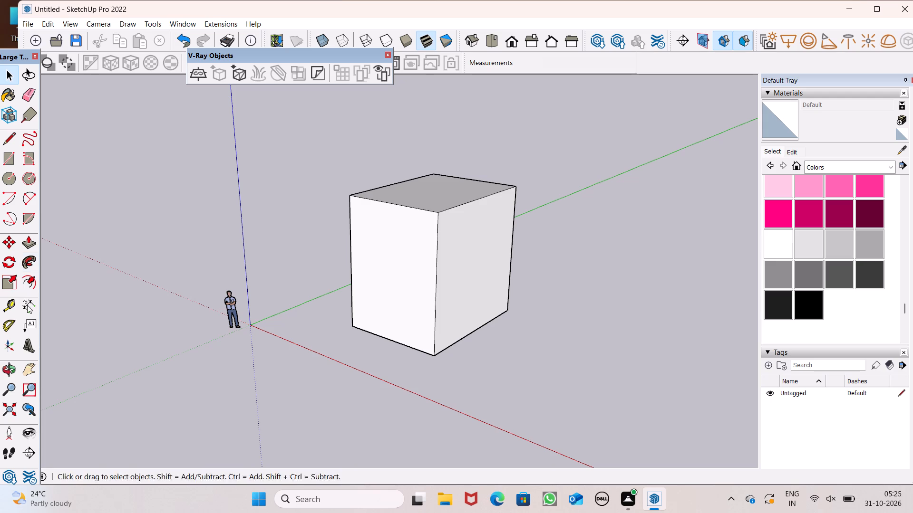
click(24, 95)
middle_drag(340, 309, 499, 320)
drag(439, 195, 432, 214)
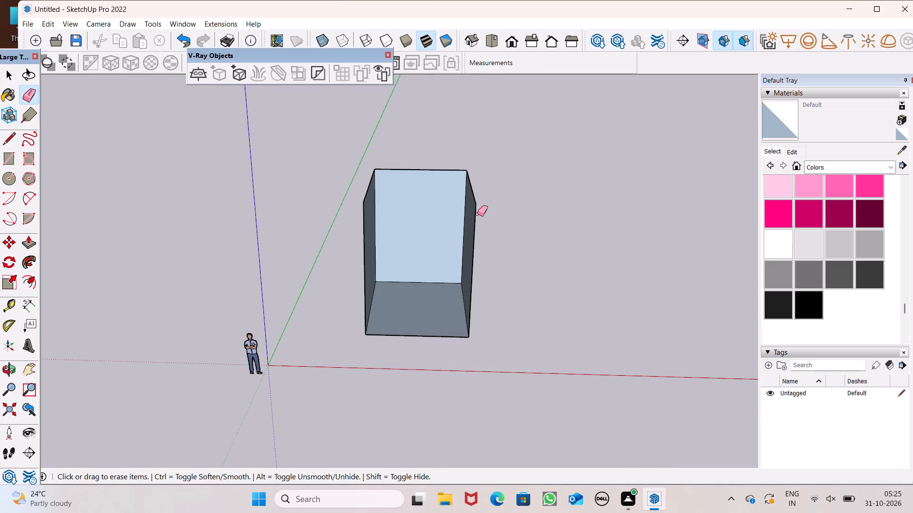
drag(476, 209, 474, 199)
Paint the inside of the floor and the two remaining walls with the white Color M00.
middle_drag(523, 251, 523, 255)
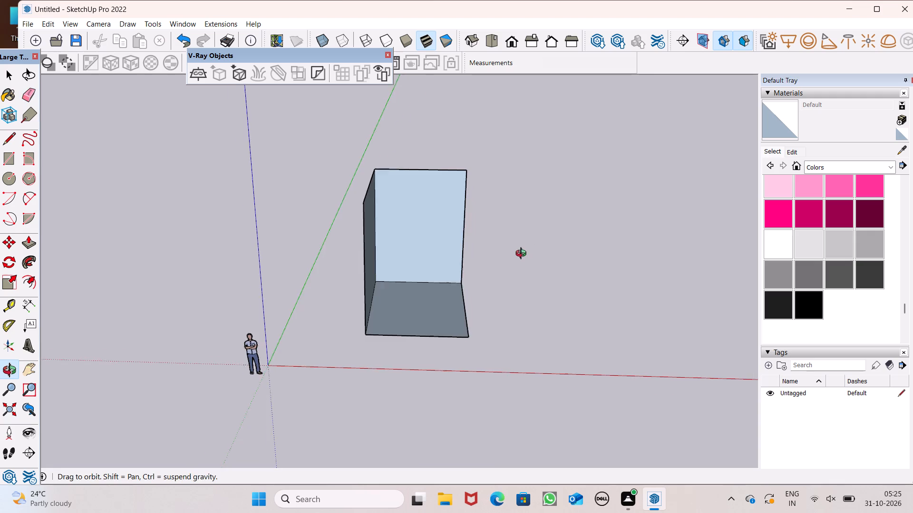
middle_drag(523, 255, 278, 233)
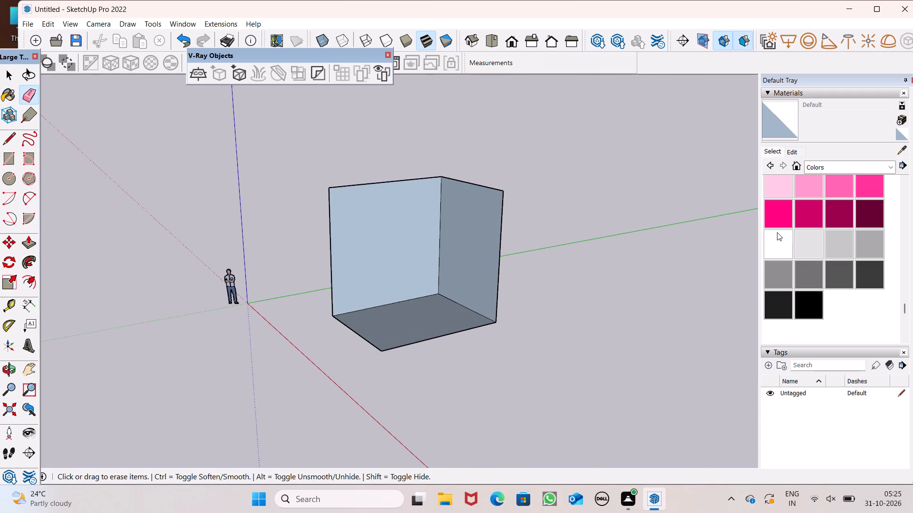
click(777, 232)
drag(436, 304, 434, 296)
click(403, 250)
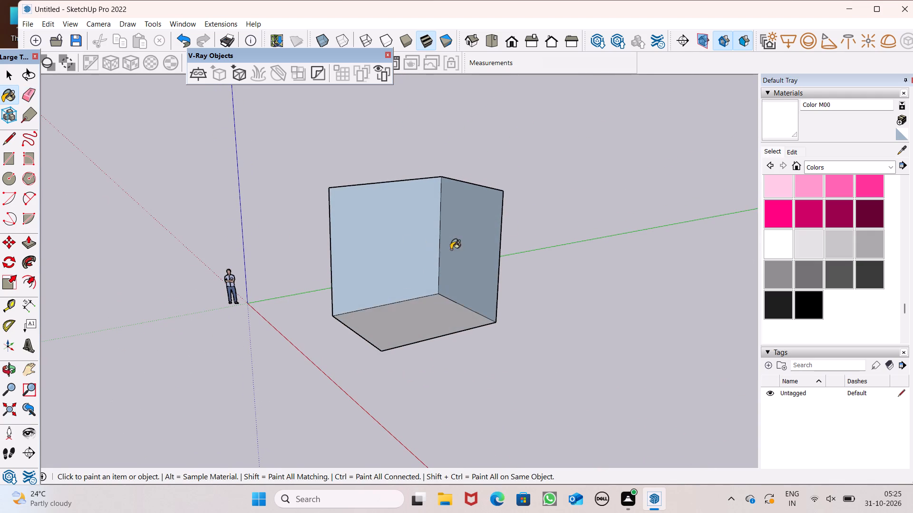
click(451, 249)
middle_drag(525, 277, 436, 255)
key(space)
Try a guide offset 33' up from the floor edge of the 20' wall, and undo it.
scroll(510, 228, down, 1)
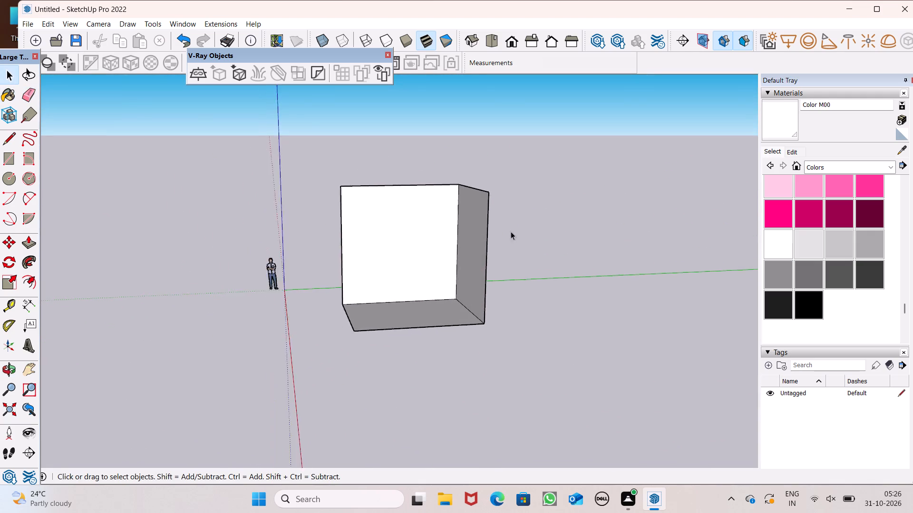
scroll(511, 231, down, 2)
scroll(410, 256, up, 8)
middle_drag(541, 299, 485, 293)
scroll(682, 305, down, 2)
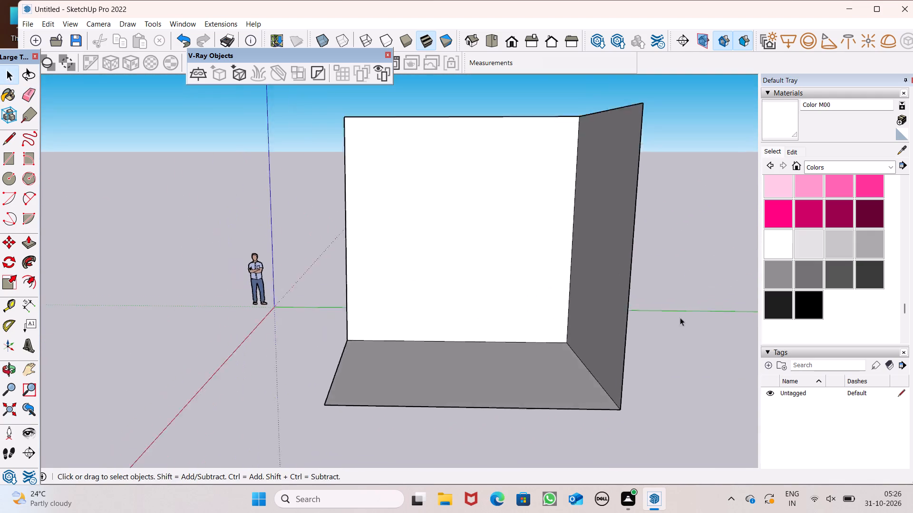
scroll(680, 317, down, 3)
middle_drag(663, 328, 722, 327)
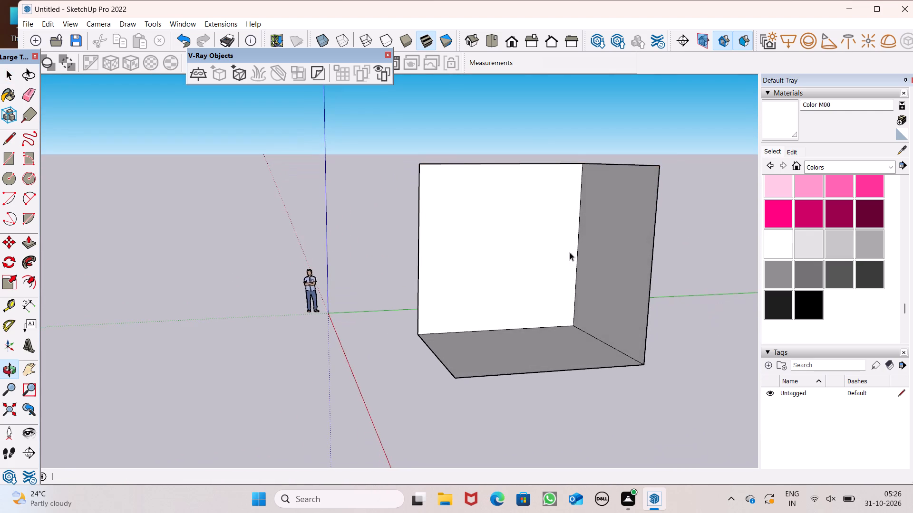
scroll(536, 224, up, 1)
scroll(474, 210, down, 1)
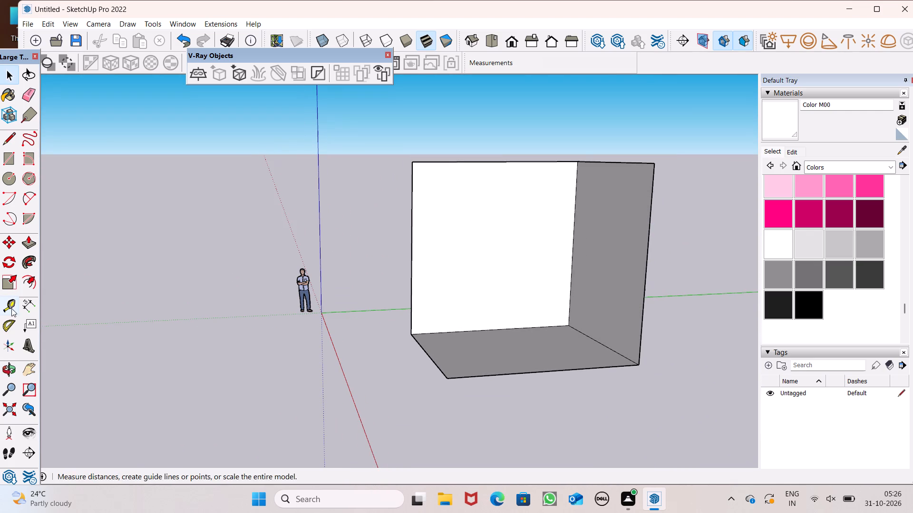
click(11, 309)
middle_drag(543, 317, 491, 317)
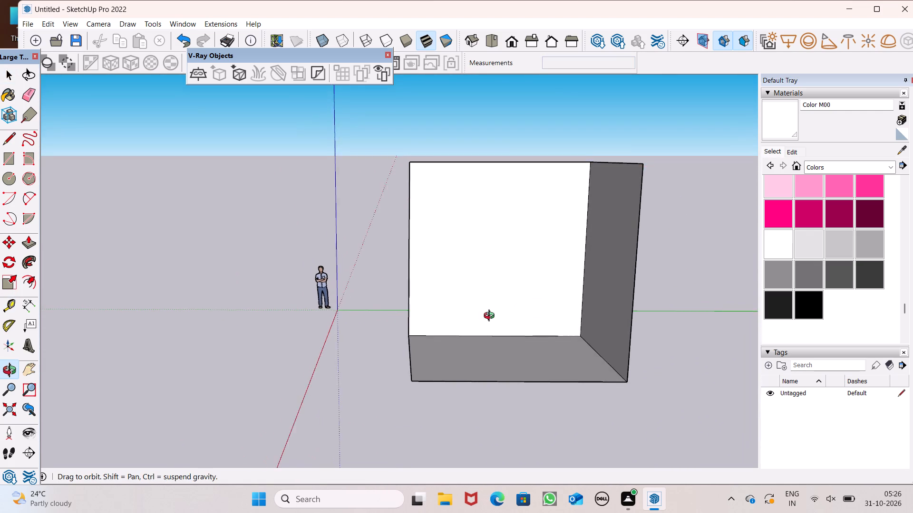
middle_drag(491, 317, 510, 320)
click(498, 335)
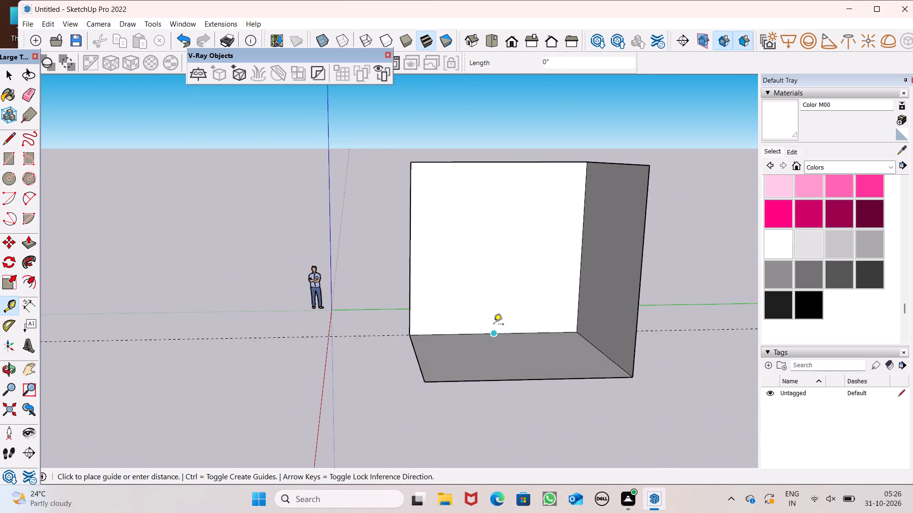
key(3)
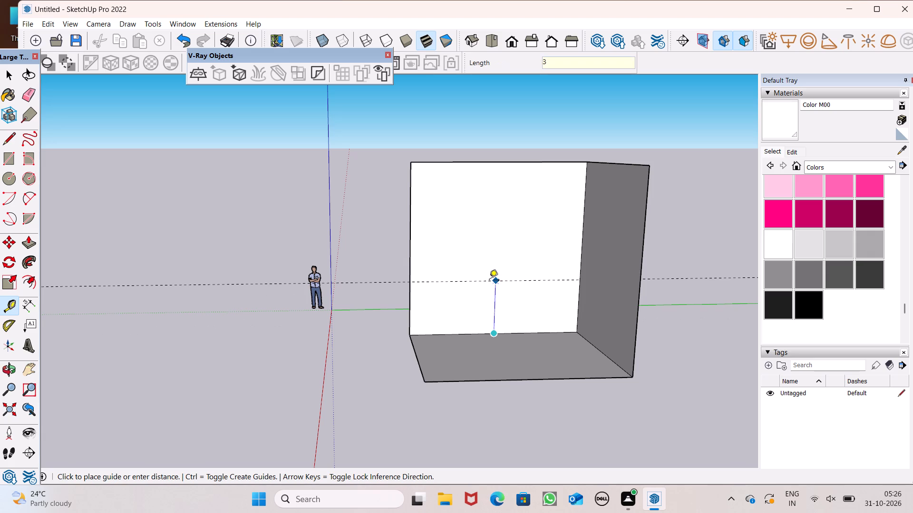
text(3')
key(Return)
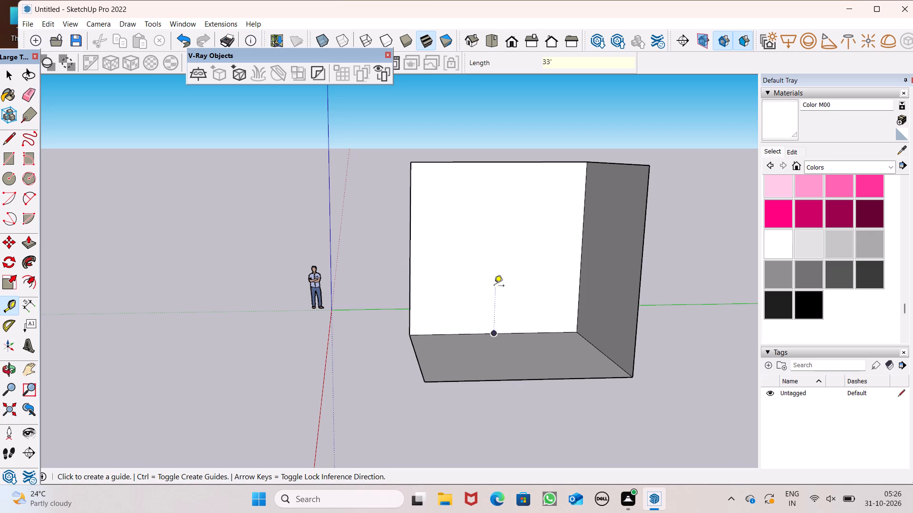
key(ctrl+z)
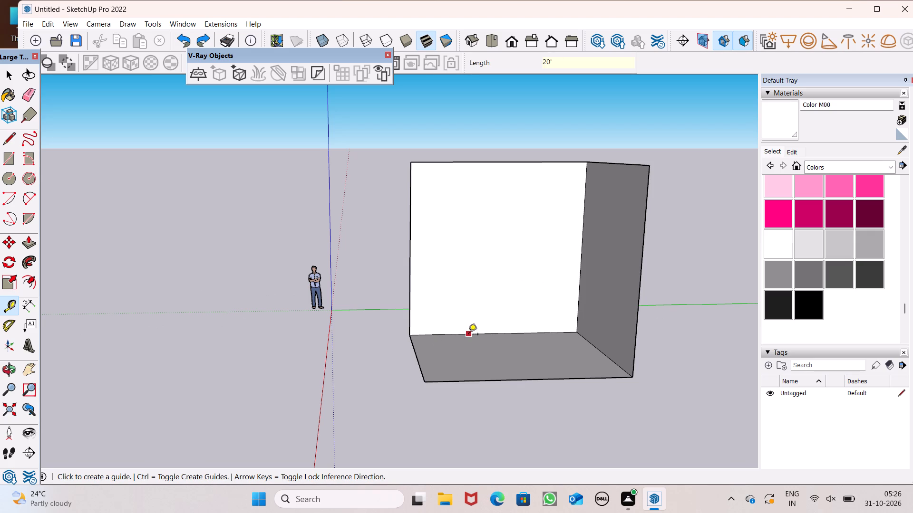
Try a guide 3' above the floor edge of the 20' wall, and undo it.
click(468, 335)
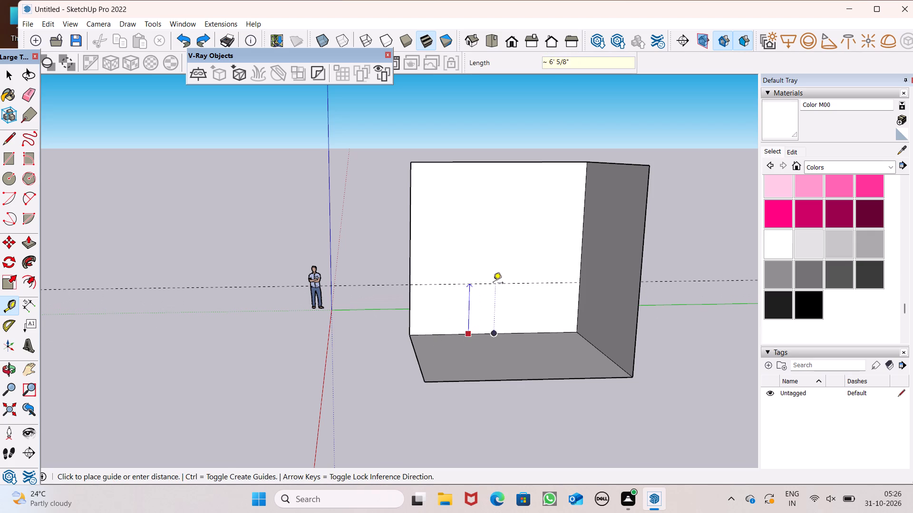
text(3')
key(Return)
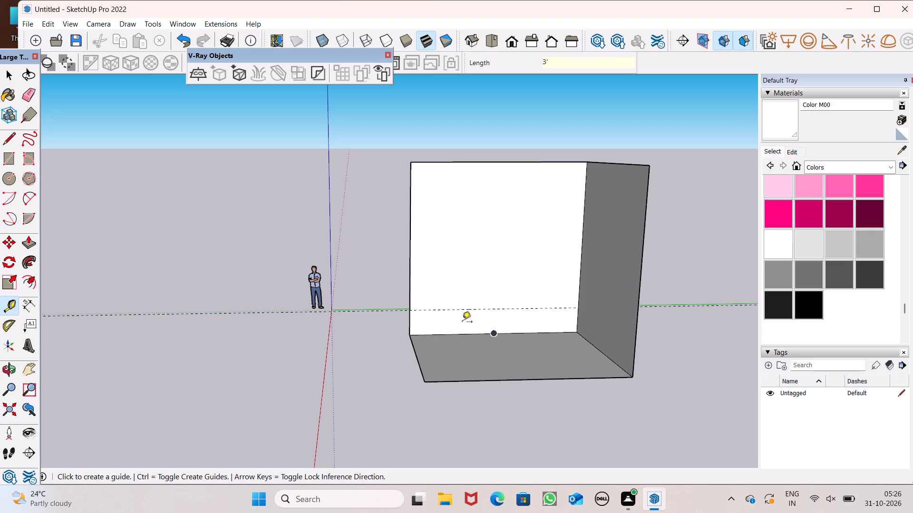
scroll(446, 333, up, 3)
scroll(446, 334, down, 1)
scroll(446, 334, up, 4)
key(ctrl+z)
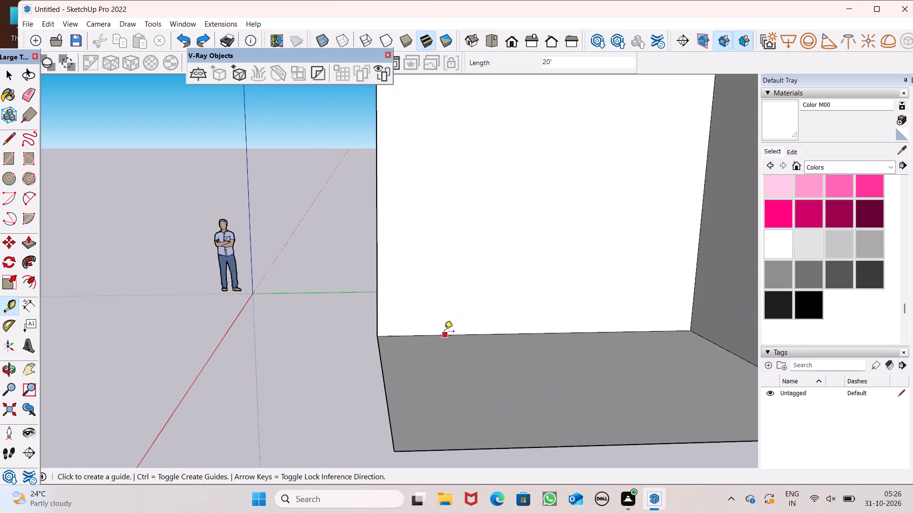
Place a guide 4" above the floor edge on the inside of the 20' wall.
click(442, 333)
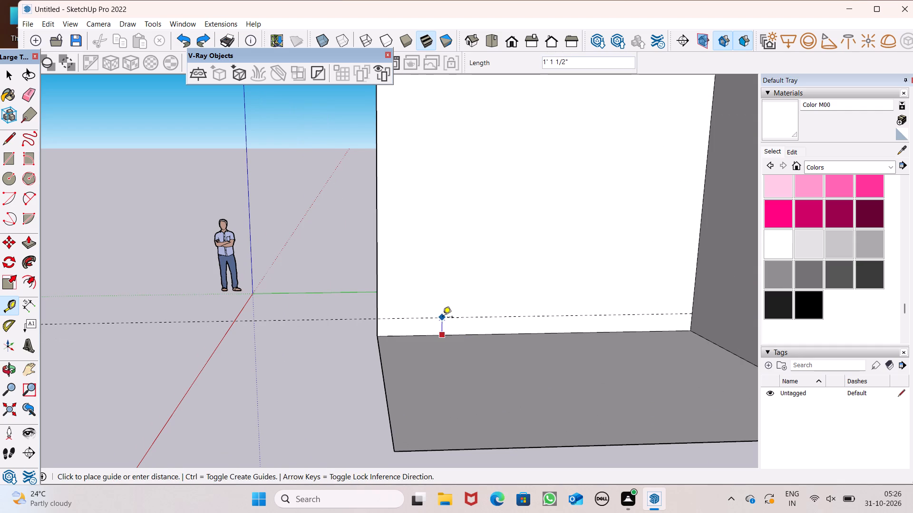
key(4)
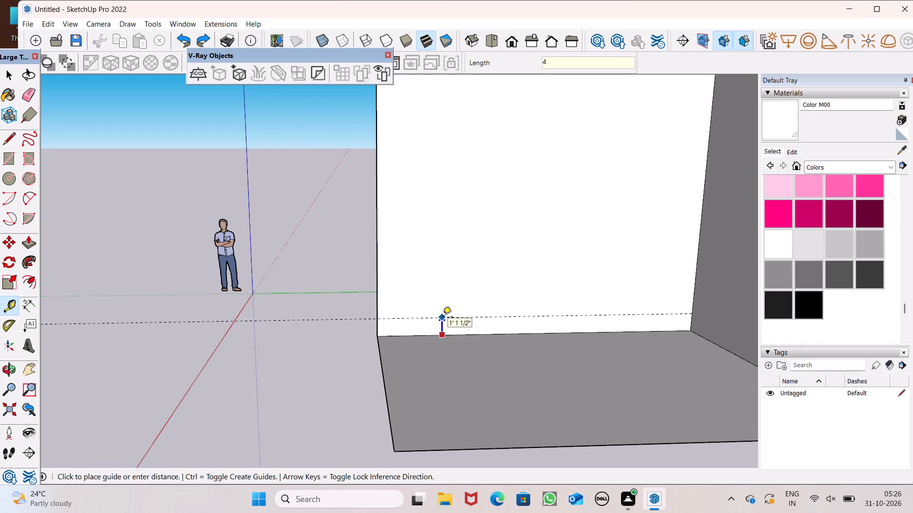
key(shift+quotedbl)
key(Return)
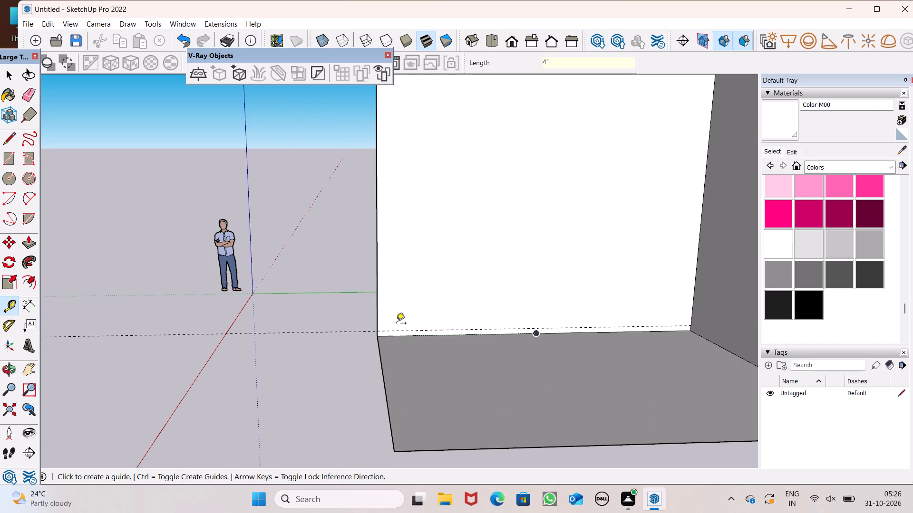
Place a guide 4" above the floor edge on the inside of the adjoining 15' wall.
scroll(467, 347, up, 7)
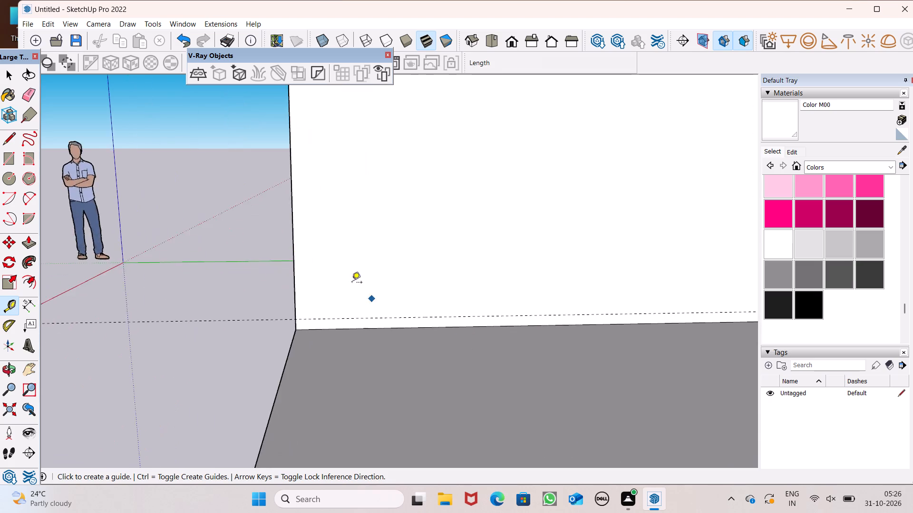
scroll(349, 265, down, 6)
middle_drag(418, 320, 646, 400)
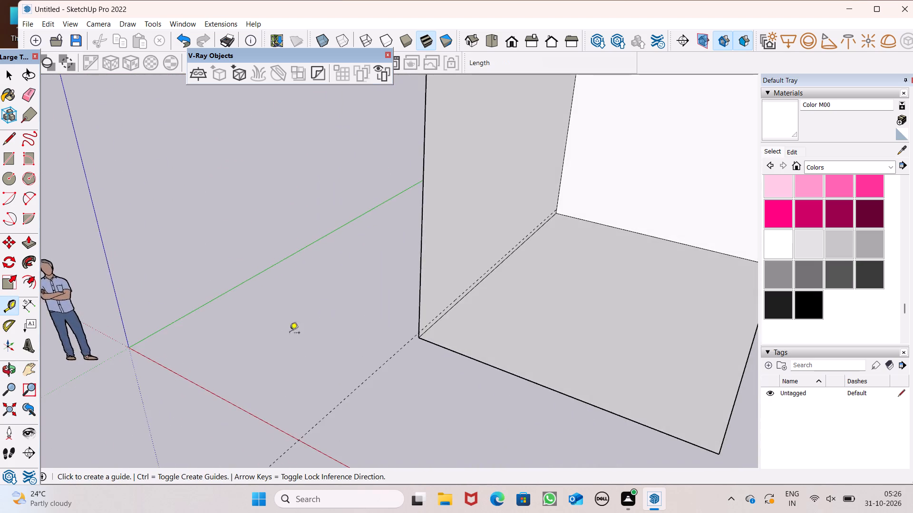
scroll(264, 338, down, 5)
scroll(592, 241, up, 5)
scroll(536, 246, up, 4)
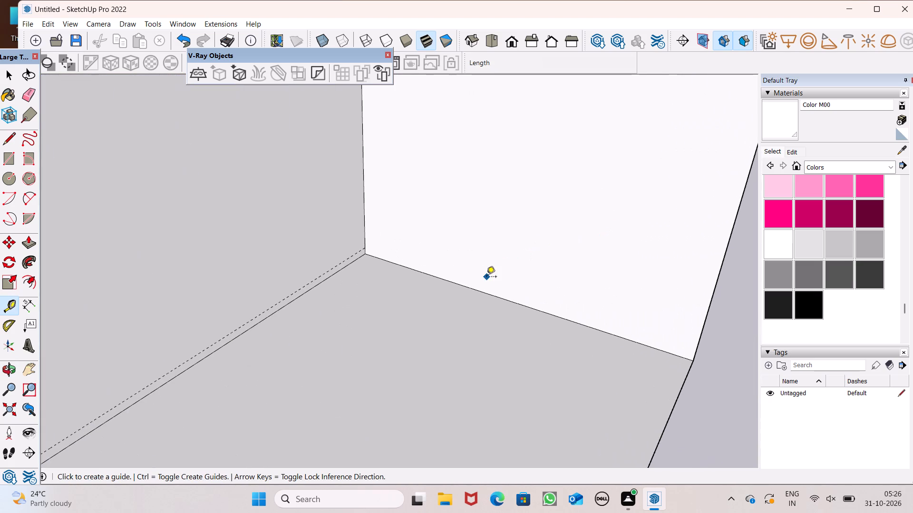
click(485, 292)
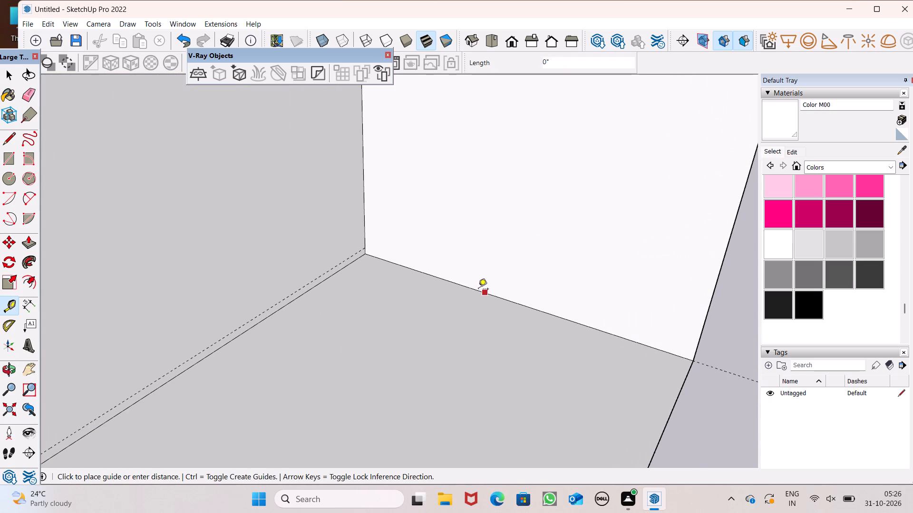
text(4")
key(Return)
key(space)
Place a guide 3' above the 4" guide on the 20' wall.
scroll(479, 242, down, 3)
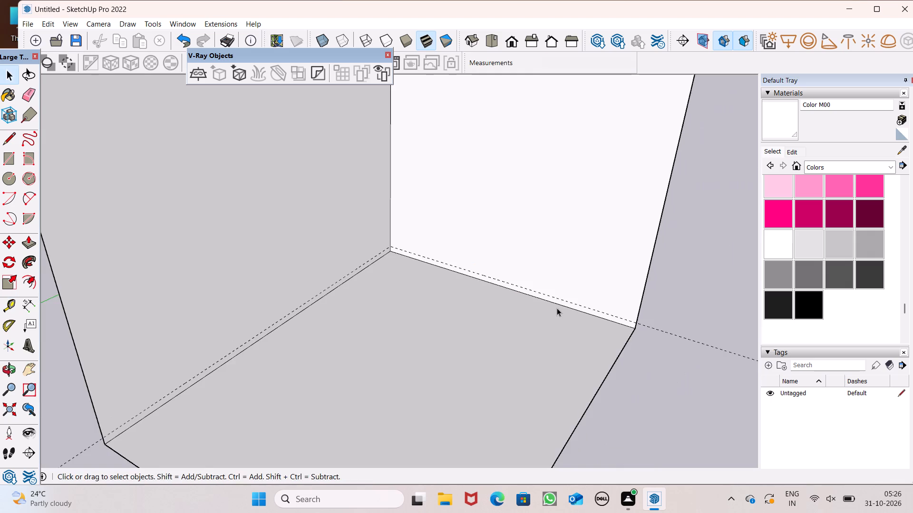
middle_drag(557, 308, 341, 294)
scroll(570, 230, down, 3)
scroll(404, 244, down, 4)
middle_drag(426, 228, 439, 197)
scroll(405, 252, down, 4)
middle_drag(403, 256, 425, 235)
scroll(379, 213, down, 2)
scroll(325, 166, up, 2)
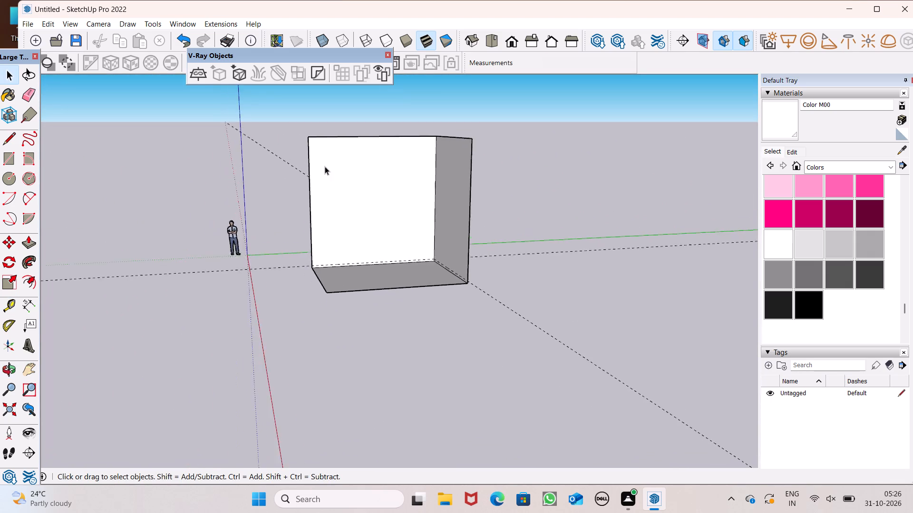
scroll(325, 166, up, 5)
middle_drag(572, 372, 547, 362)
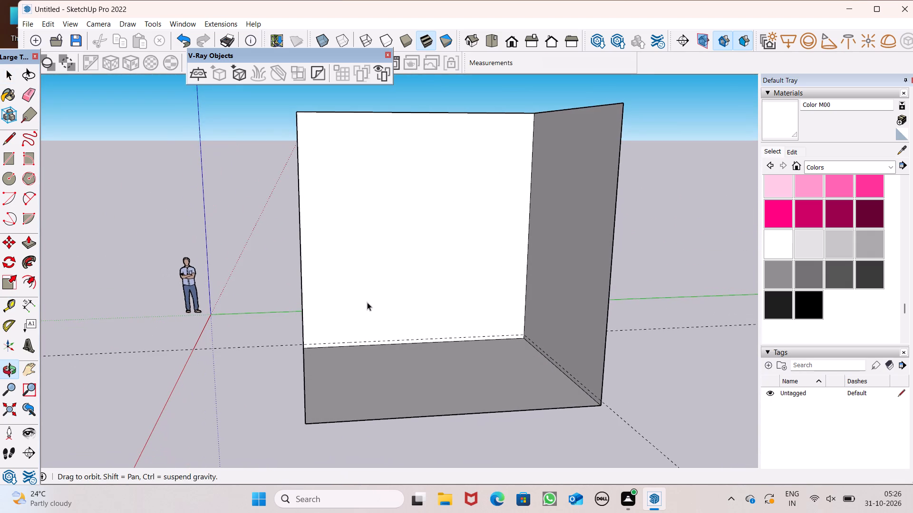
scroll(367, 302, up, 5)
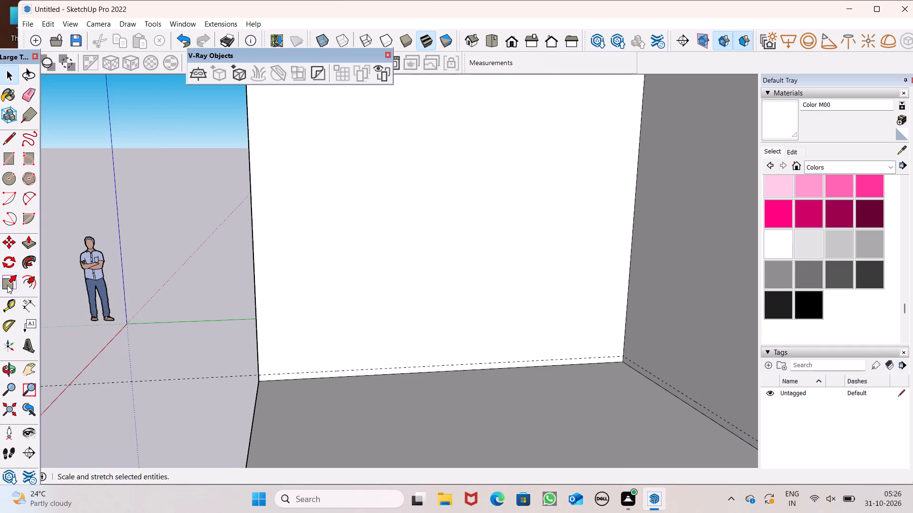
click(7, 301)
click(285, 376)
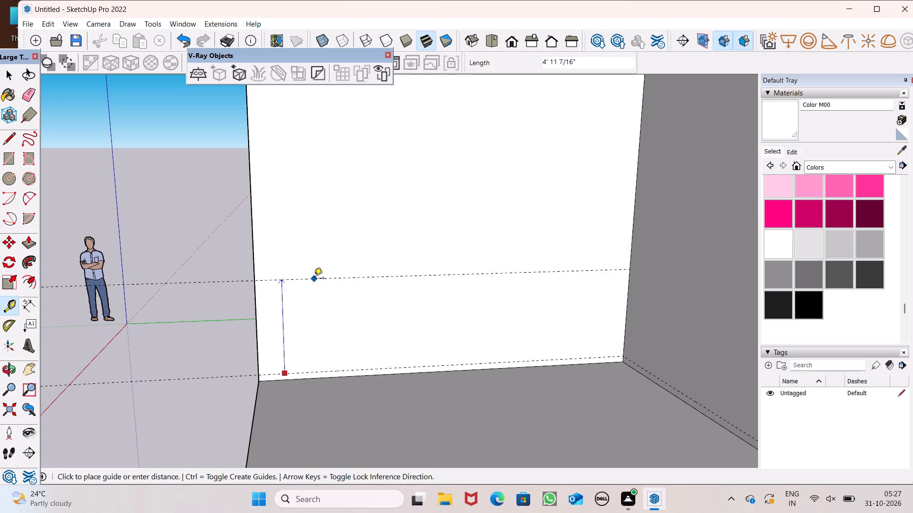
text(3')
key(Return)
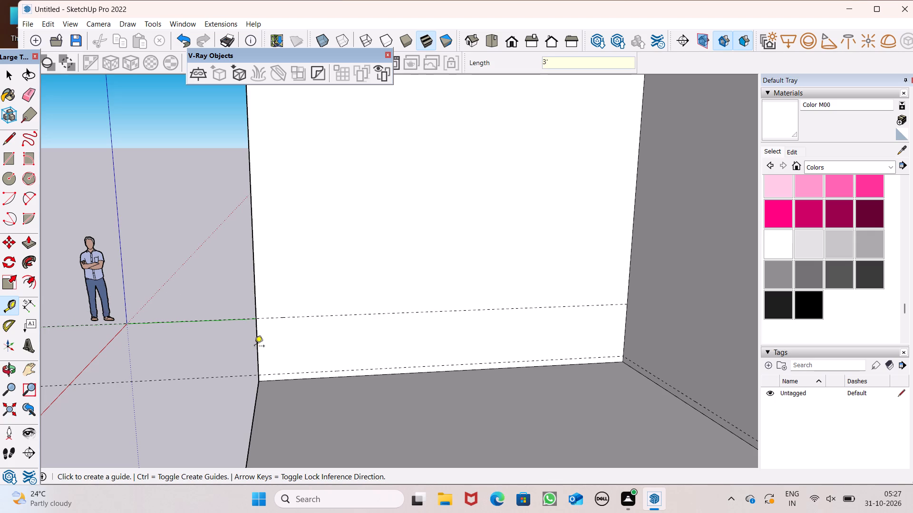
Undo the 3' guide and place a guide 4' above the 4" guide on the 20' wall instead.
key(ctrl+z)
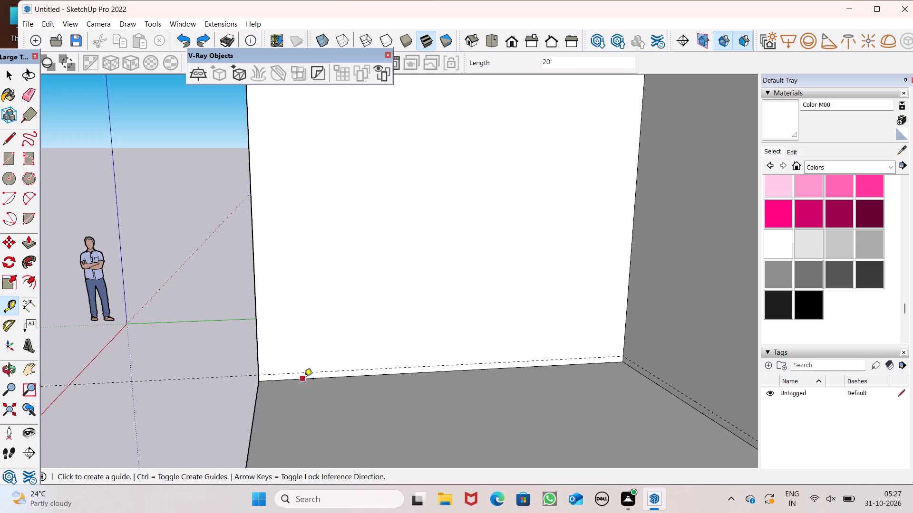
click(300, 370)
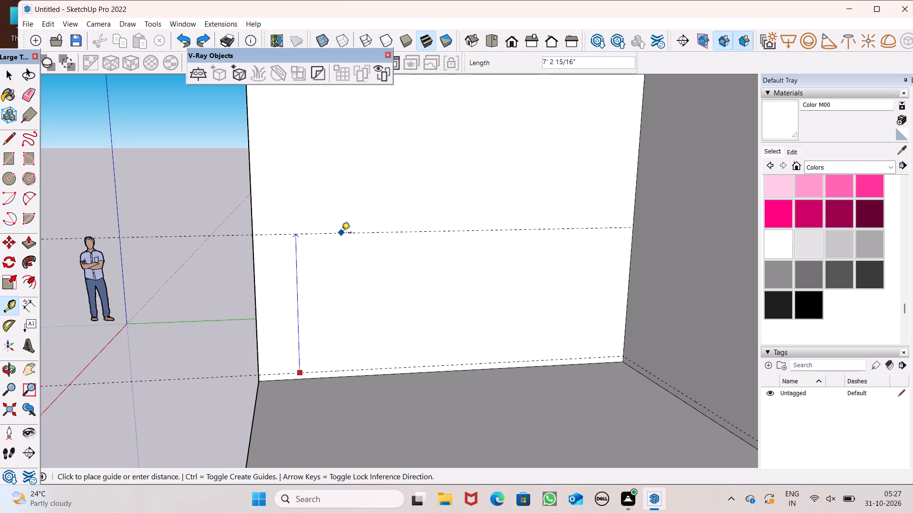
text(4')
key(Return)
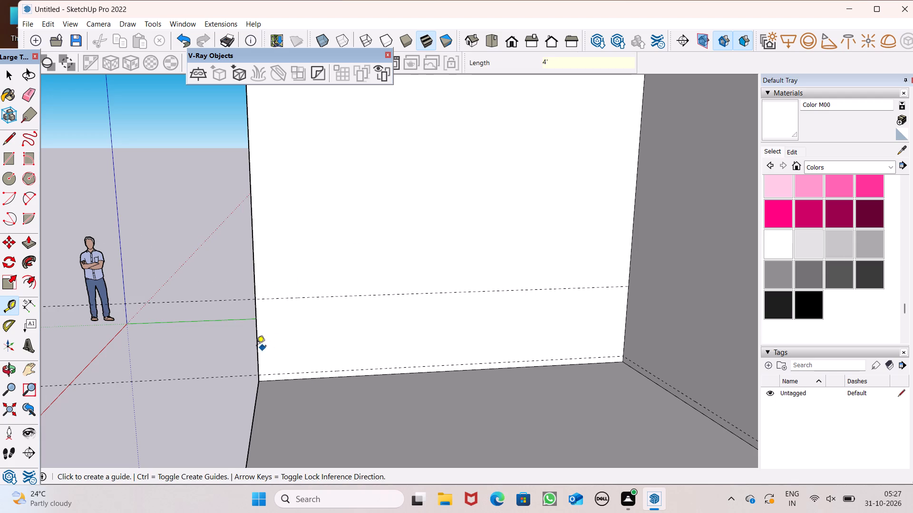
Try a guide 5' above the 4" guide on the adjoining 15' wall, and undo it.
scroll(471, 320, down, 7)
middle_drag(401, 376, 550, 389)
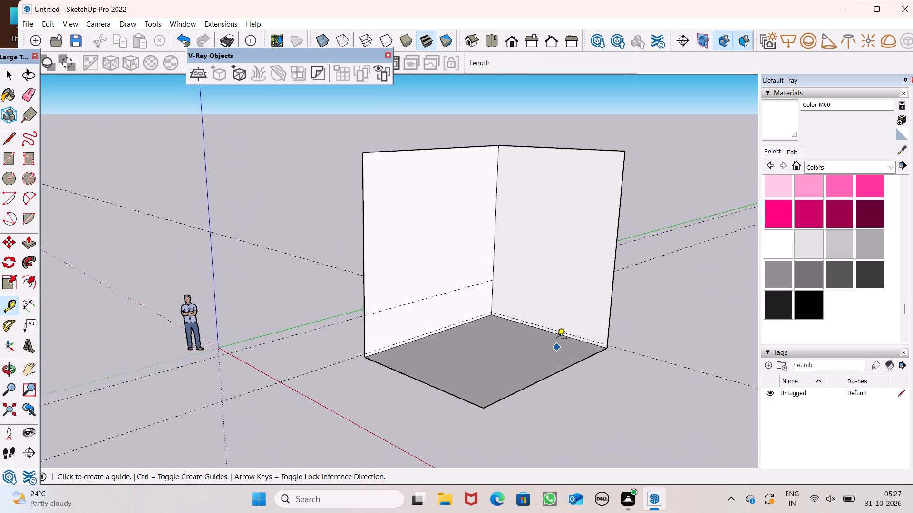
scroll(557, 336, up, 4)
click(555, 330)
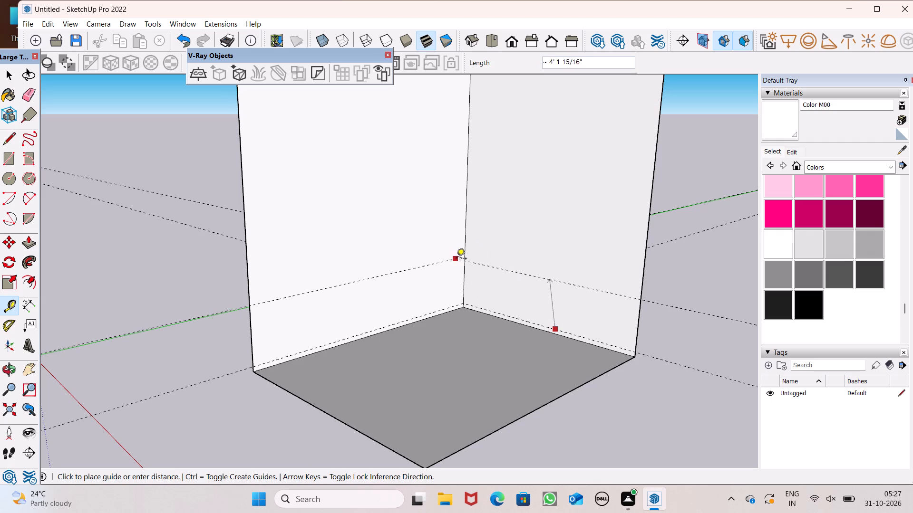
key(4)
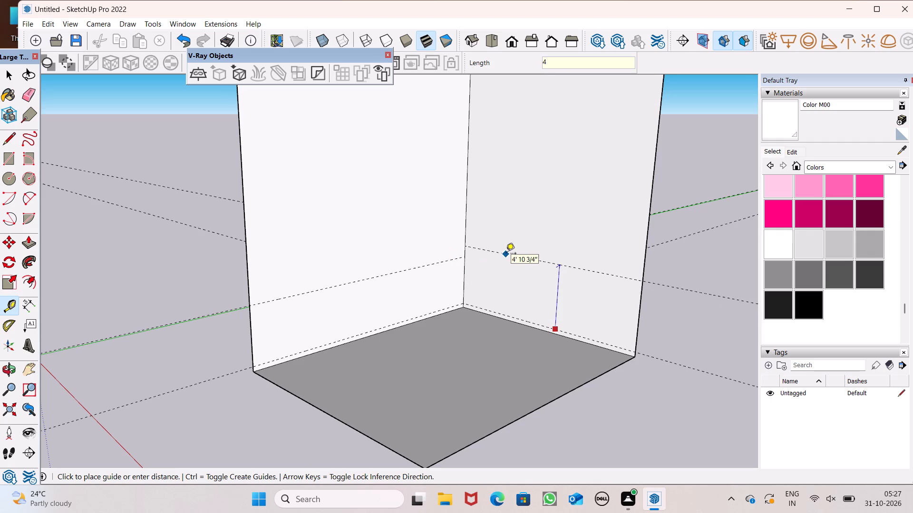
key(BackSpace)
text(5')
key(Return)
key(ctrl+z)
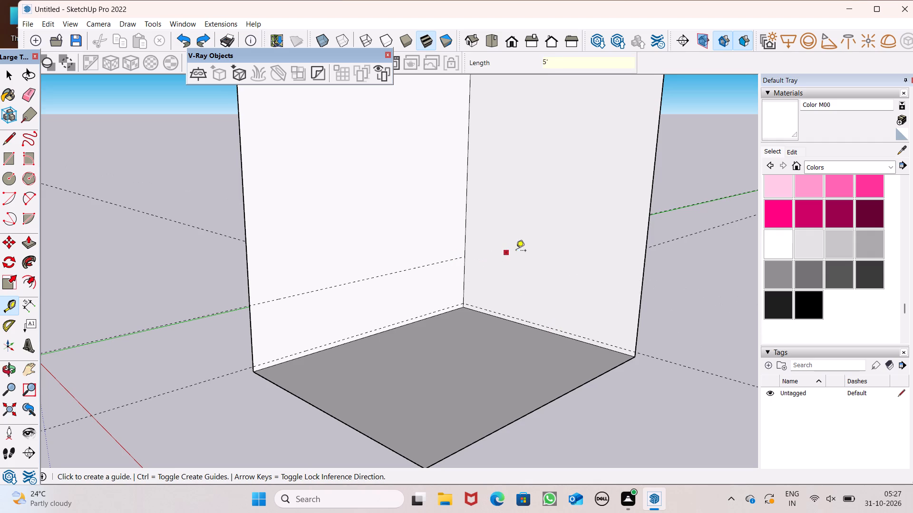
Place a guide 4' above the 4" guide on the adjoining 15' wall.
click(548, 328)
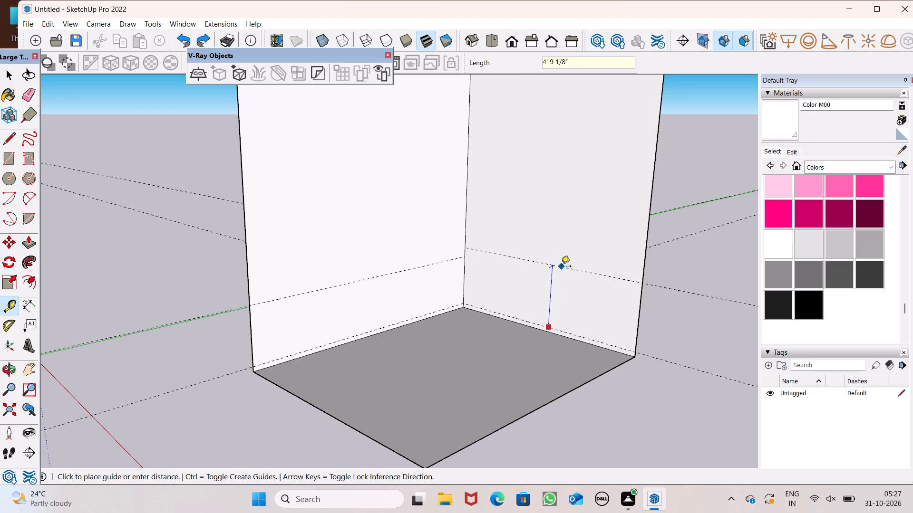
text(4')
key(Return)
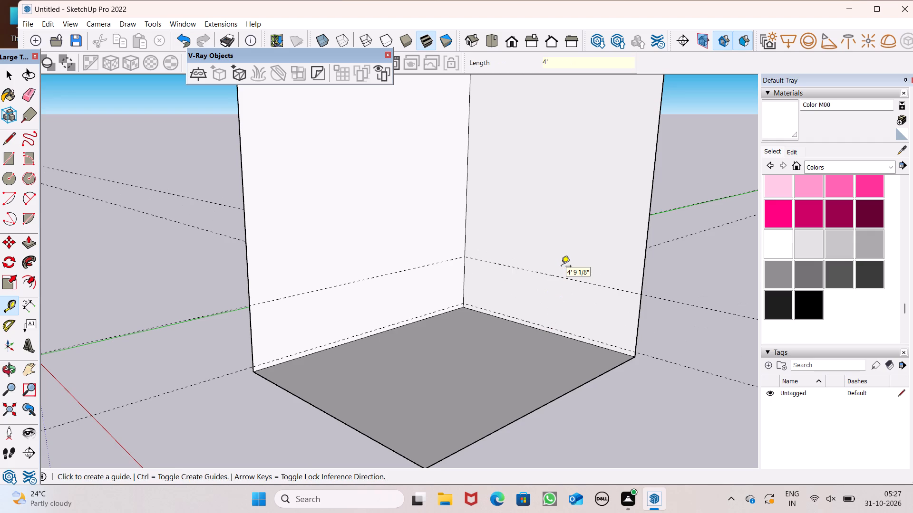
Place a second guide on the 20' wall, 4' above its existing 4' guide.
scroll(432, 339, down, 1)
middle_drag(466, 336, 377, 349)
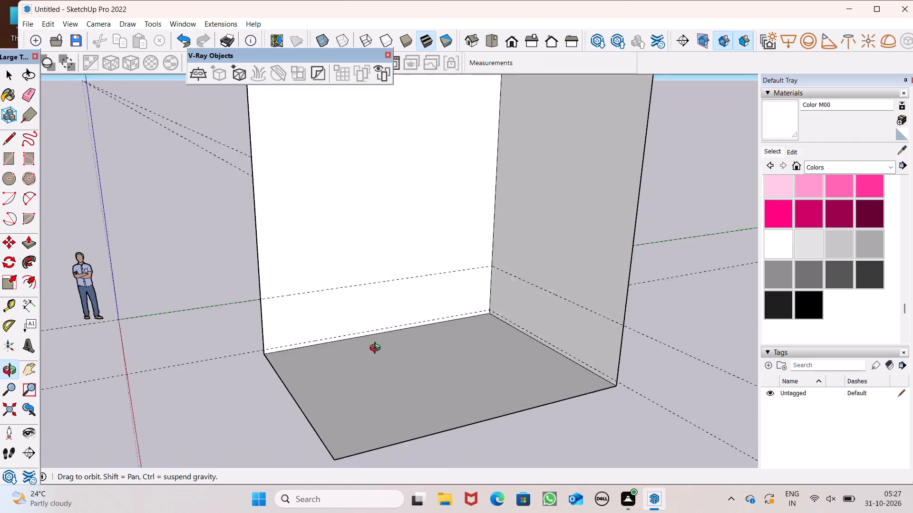
middle_drag(377, 349, 419, 361)
scroll(395, 359, down, 3)
middle_drag(395, 331, 354, 332)
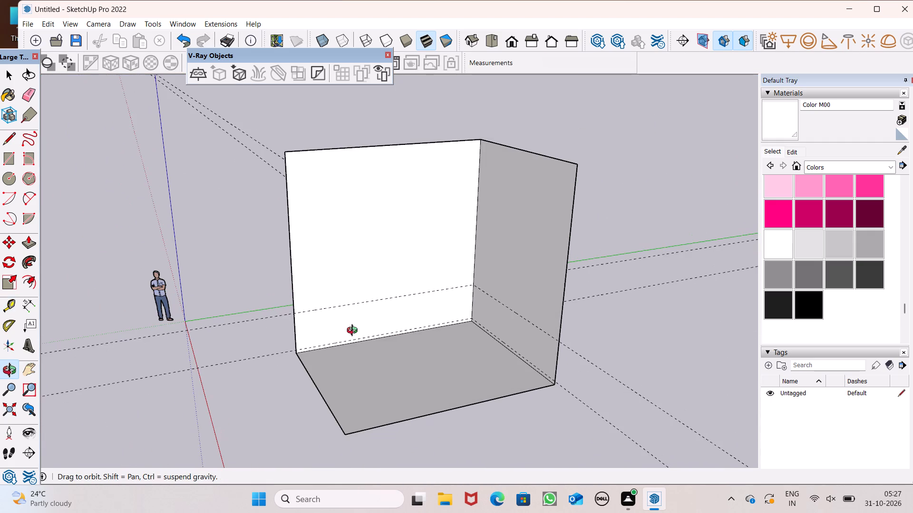
middle_drag(354, 332, 345, 332)
scroll(287, 239, up, 2)
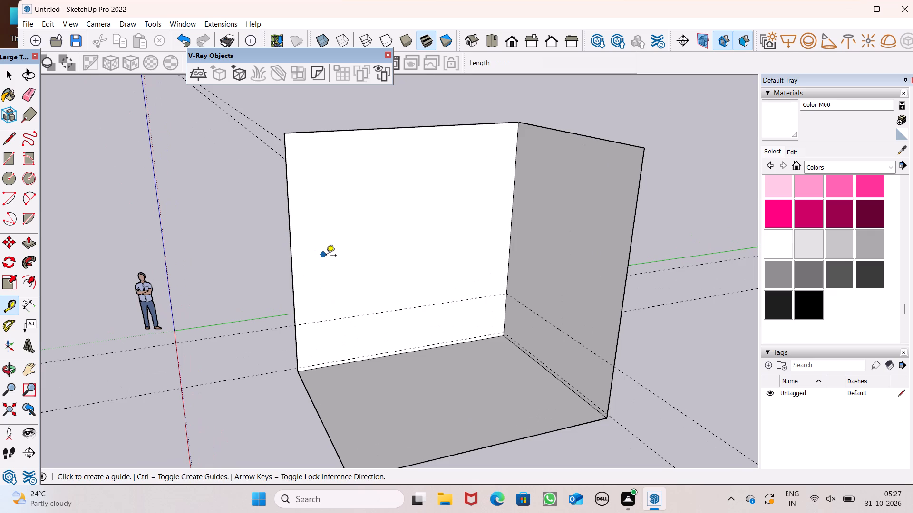
middle_drag(423, 286, 419, 296)
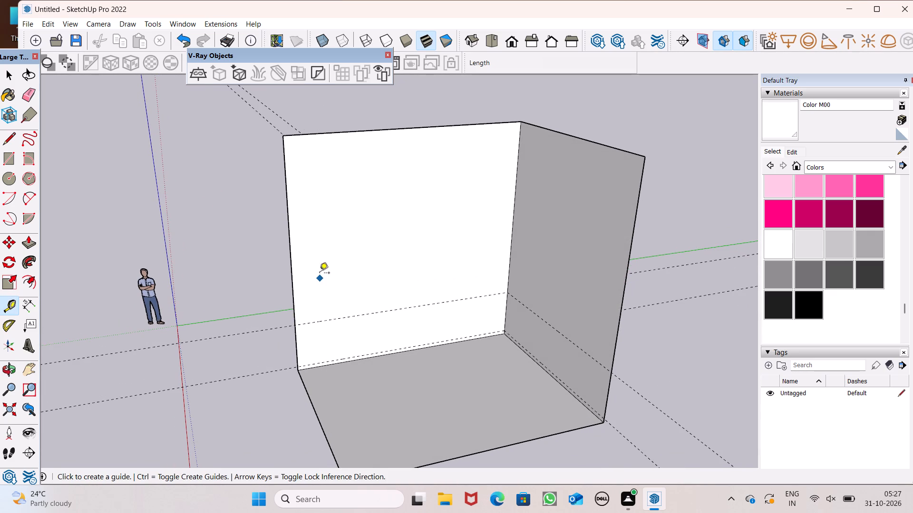
click(332, 317)
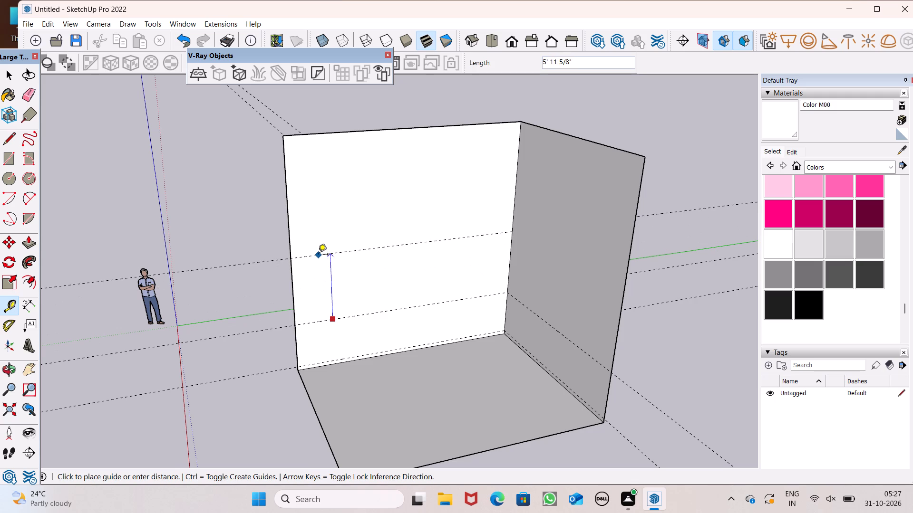
text(4')
key(Return)
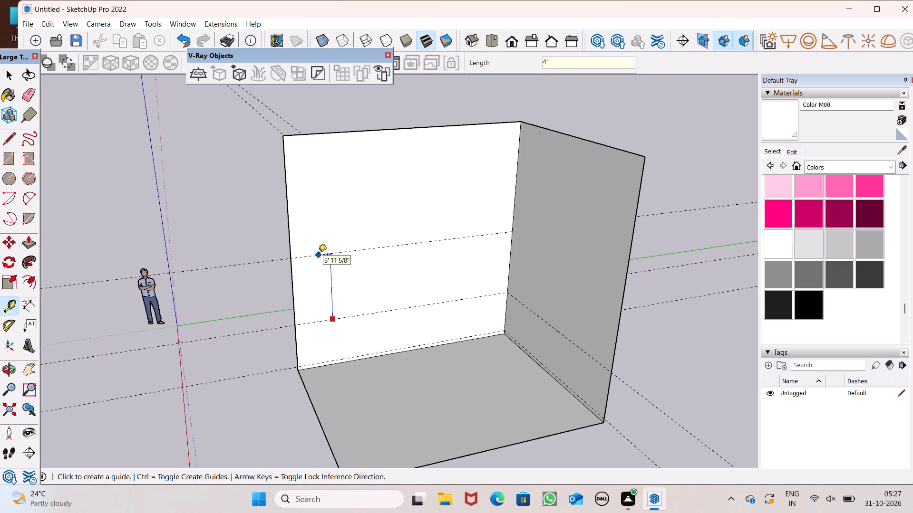
Place a third guide on the 20' wall, 4' above the current topmost guide.
scroll(350, 266, down, 1)
middle_drag(434, 329, 480, 281)
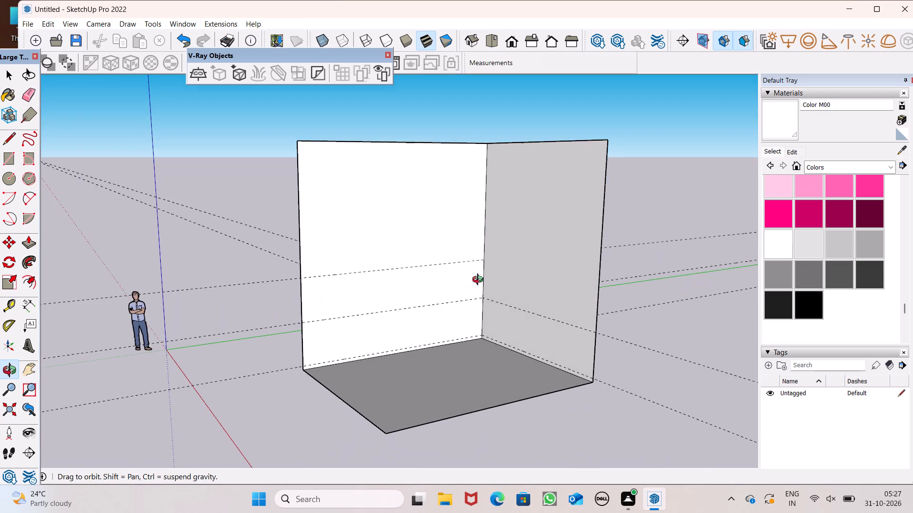
middle_drag(480, 281, 479, 288)
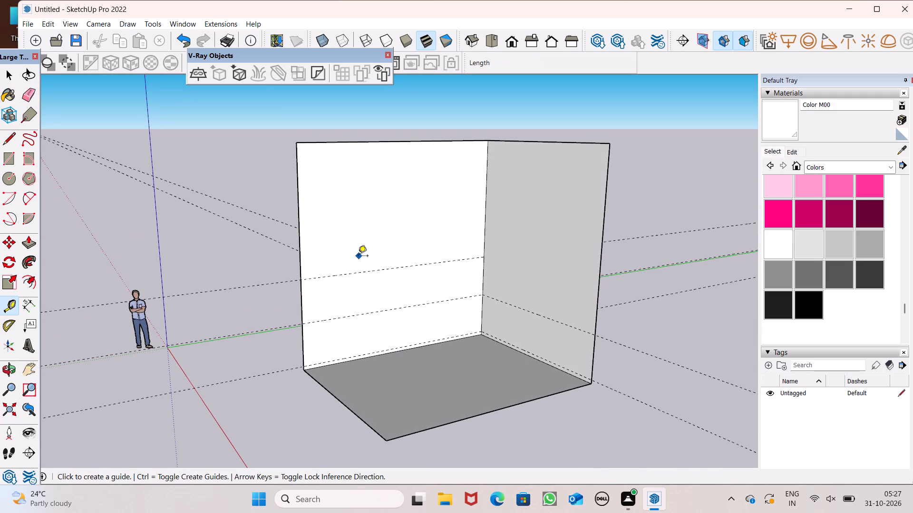
click(349, 273)
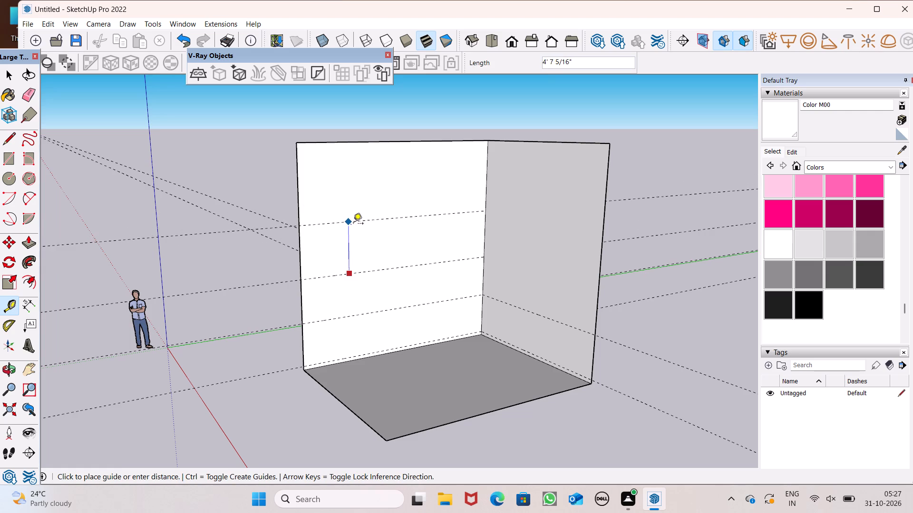
scroll(353, 224, down, 1)
middle_drag(390, 243, 367, 219)
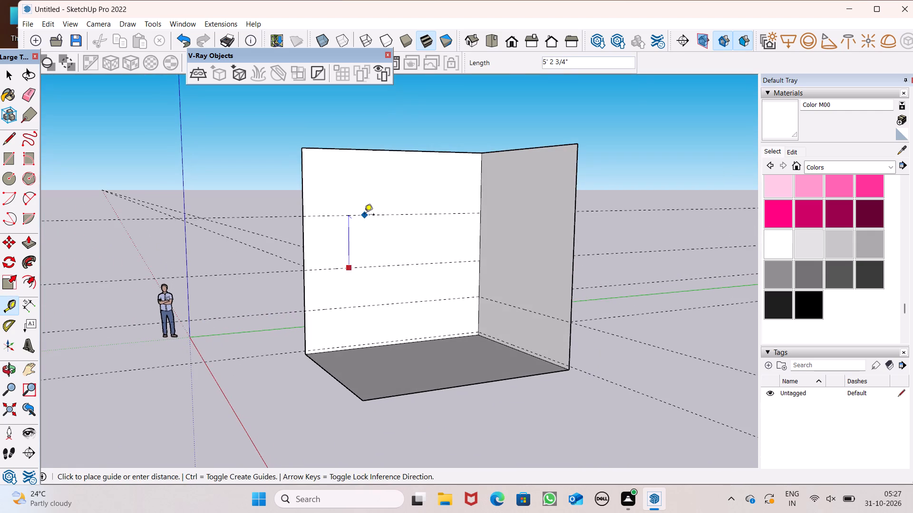
scroll(364, 215, up, 2)
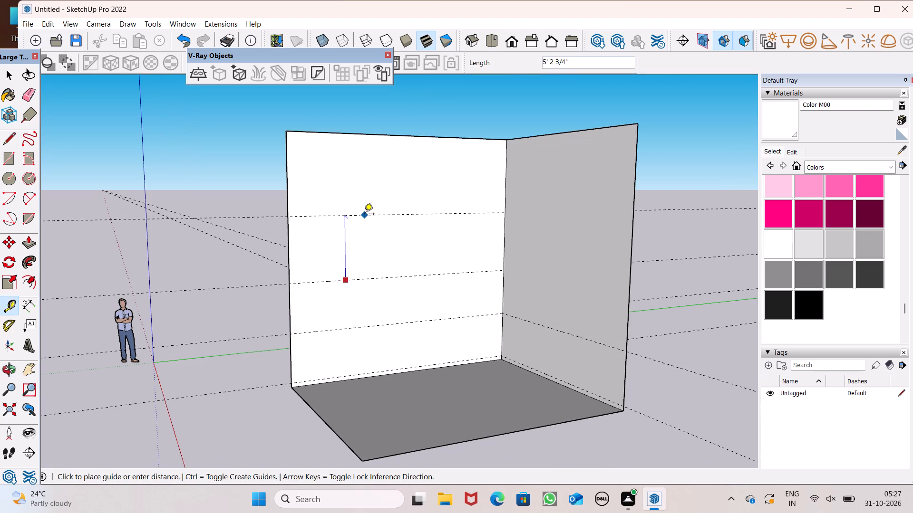
scroll(364, 218, up, 6)
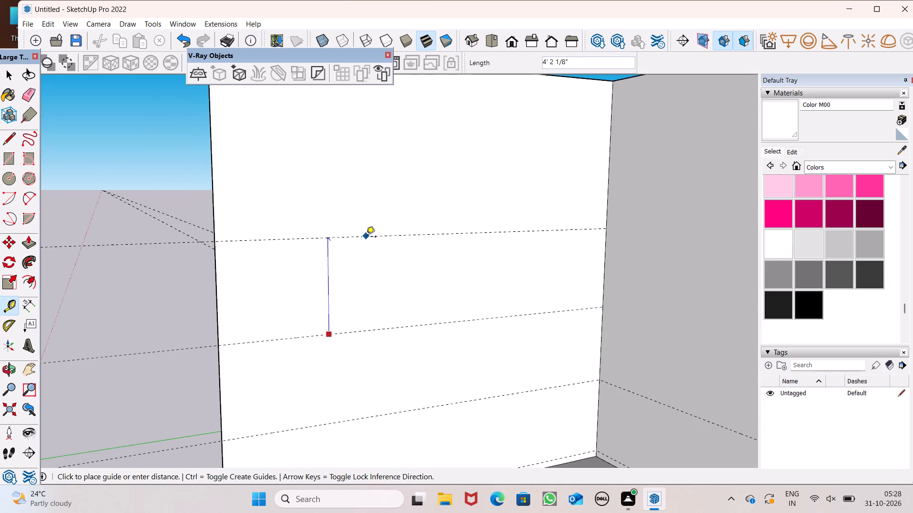
text(4')
key(Return)
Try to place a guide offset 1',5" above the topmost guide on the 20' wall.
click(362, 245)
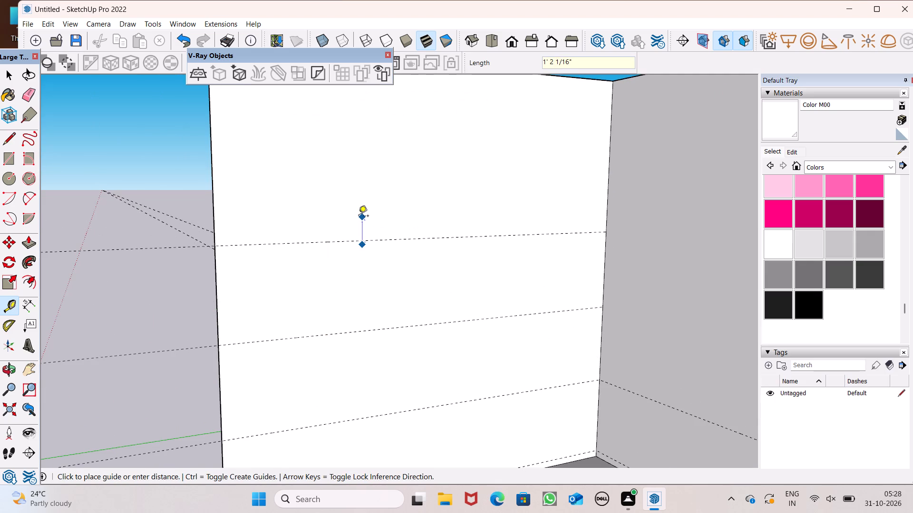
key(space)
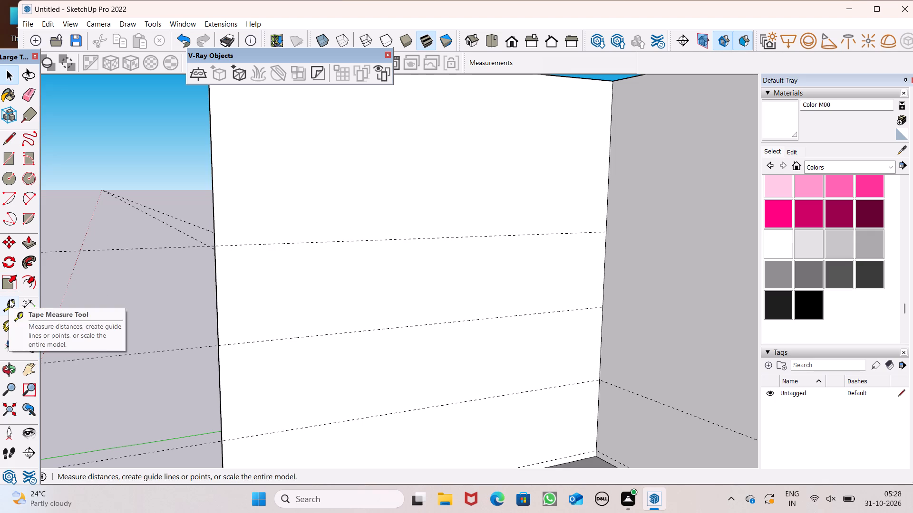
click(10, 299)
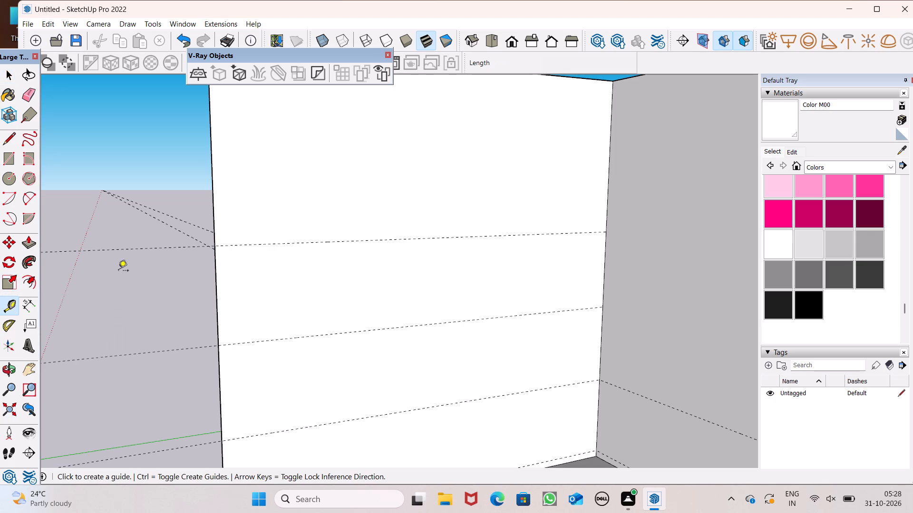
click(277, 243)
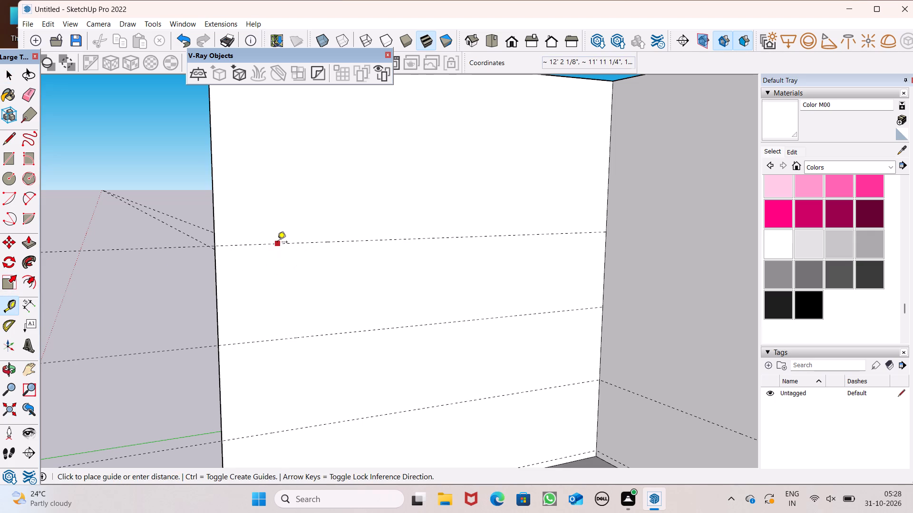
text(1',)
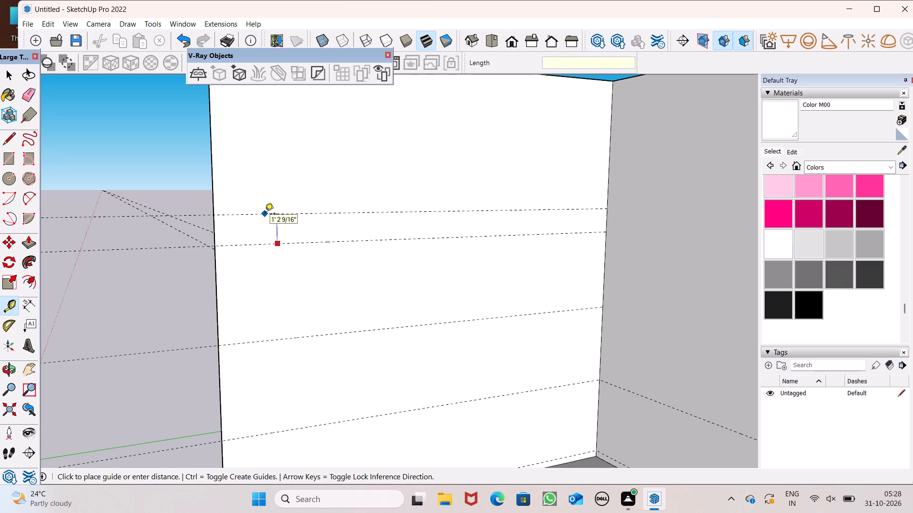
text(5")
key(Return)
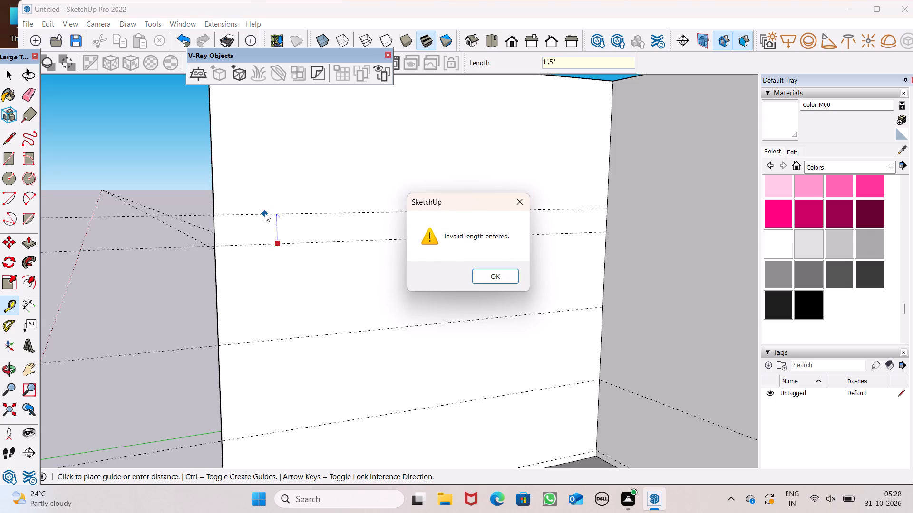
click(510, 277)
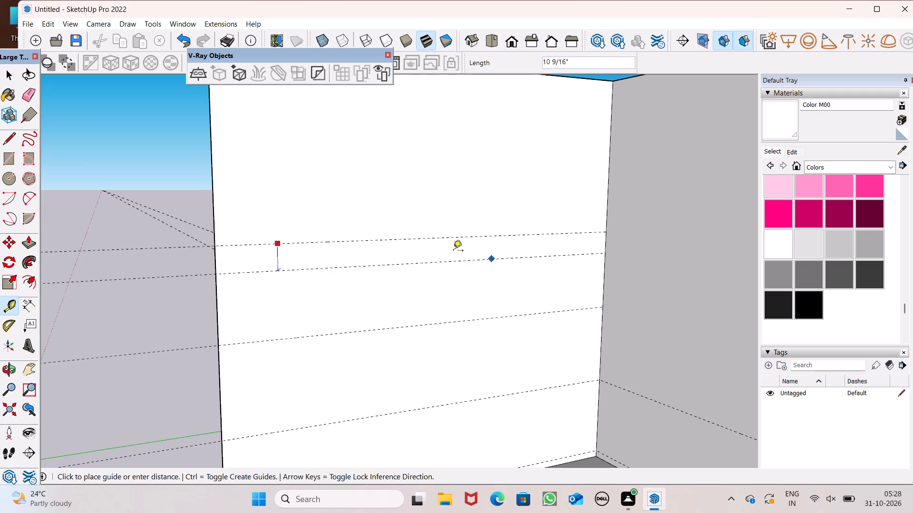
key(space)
Measure the height from the floor corner to the topmost guide along the 20' wall's outer edge.
scroll(358, 264, down, 7)
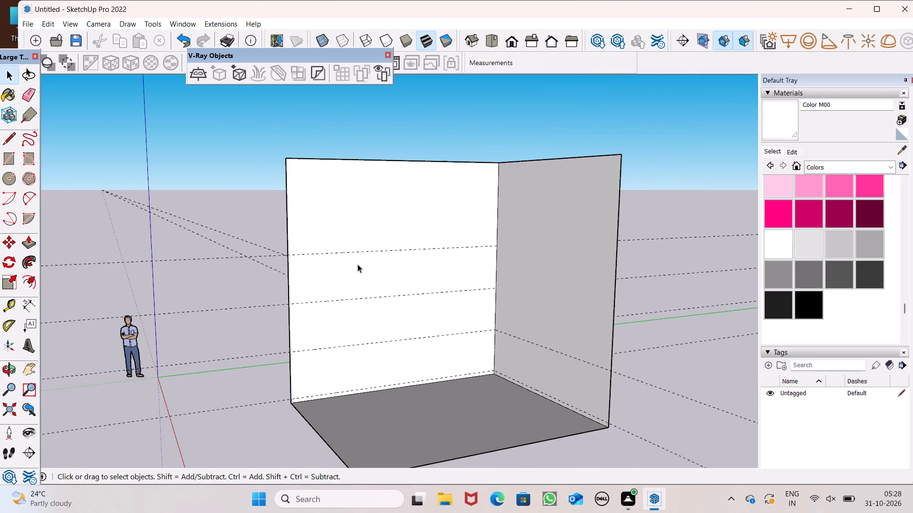
scroll(442, 223, up, 1)
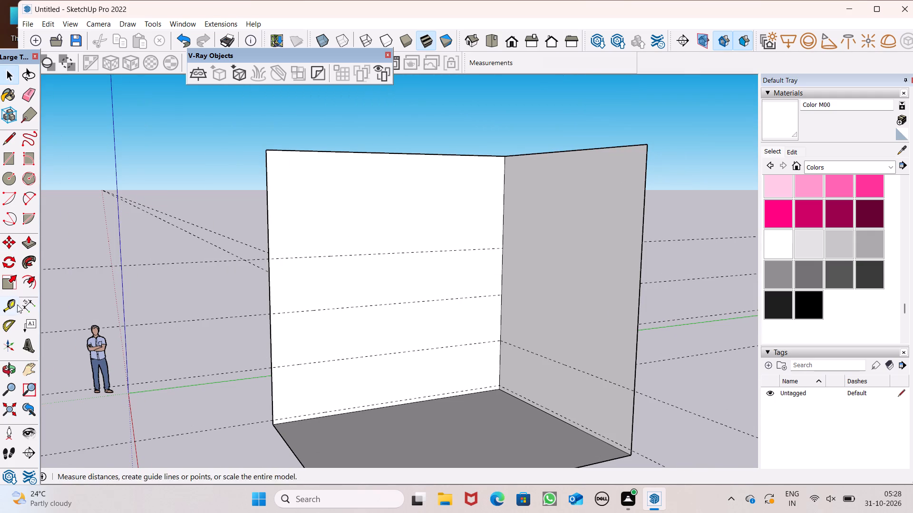
drag(25, 303, 30, 295)
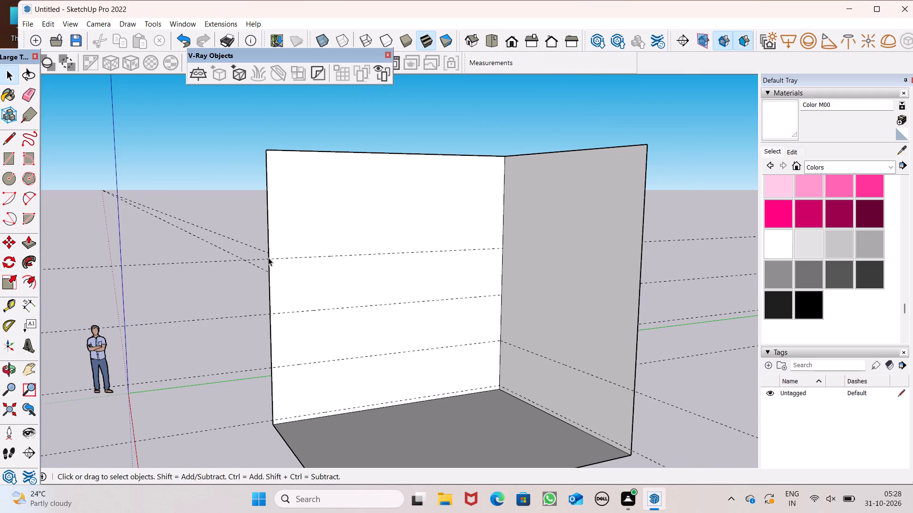
click(268, 257)
key(space)
click(194, 267)
drag(29, 310, 33, 308)
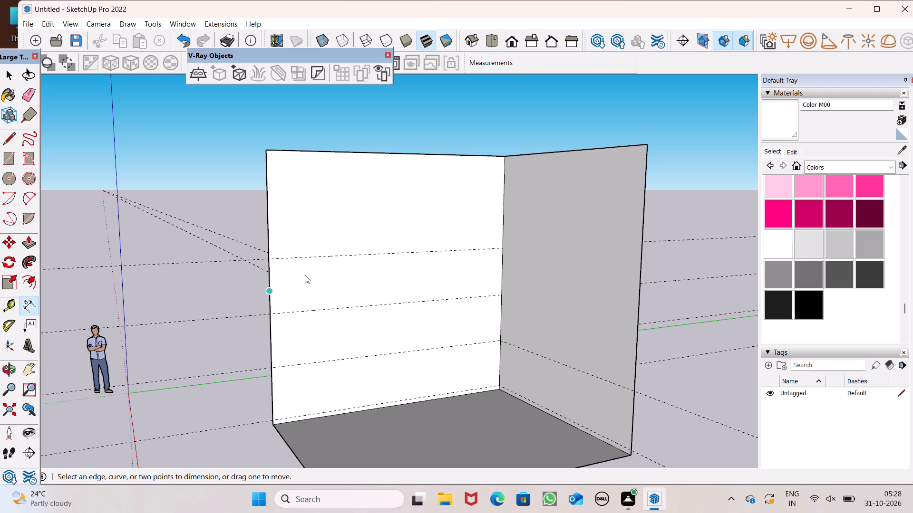
click(266, 260)
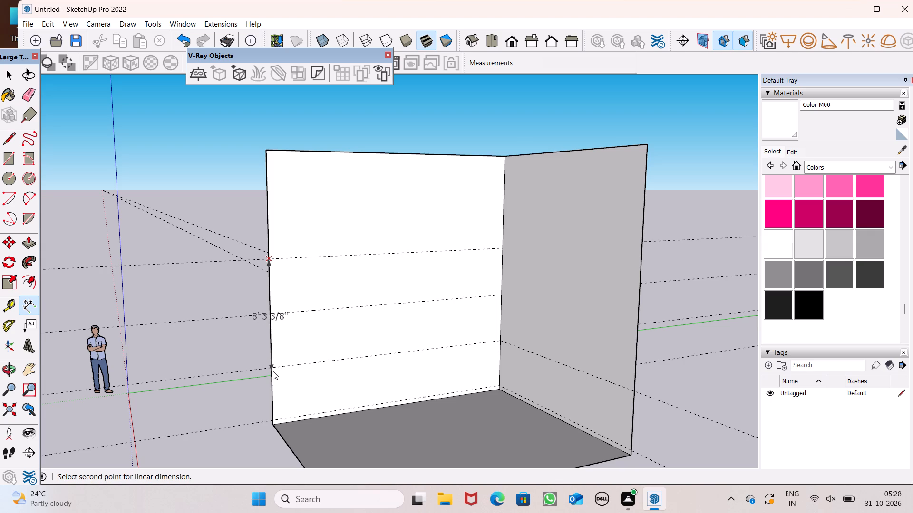
scroll(273, 371, up, 1)
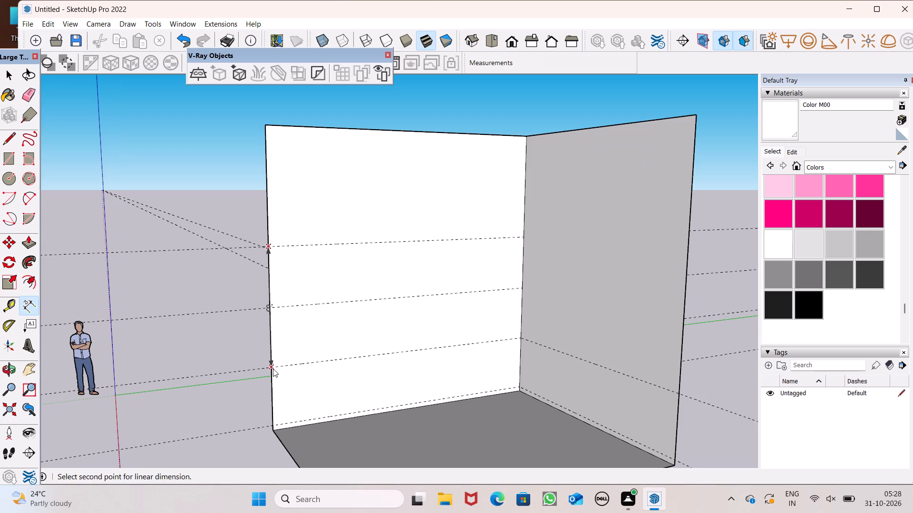
scroll(301, 339, down, 1)
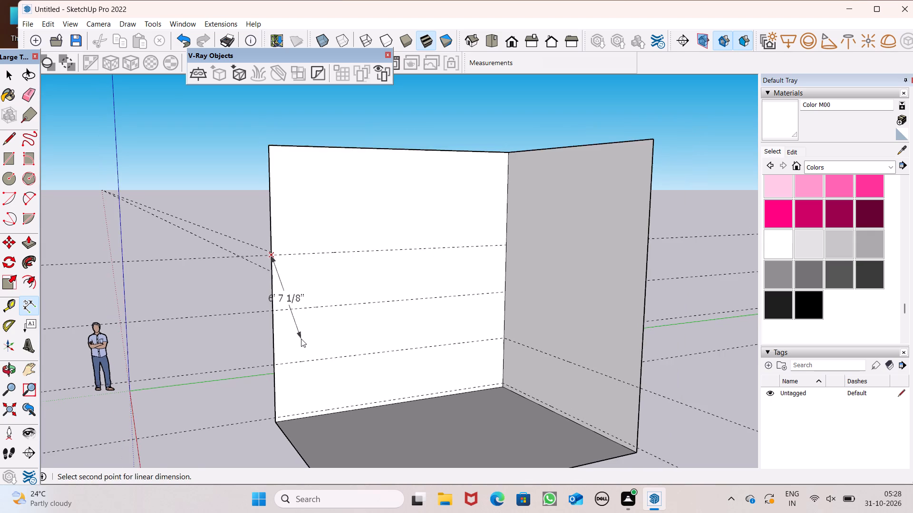
scroll(301, 340, down, 3)
scroll(283, 397, up, 4)
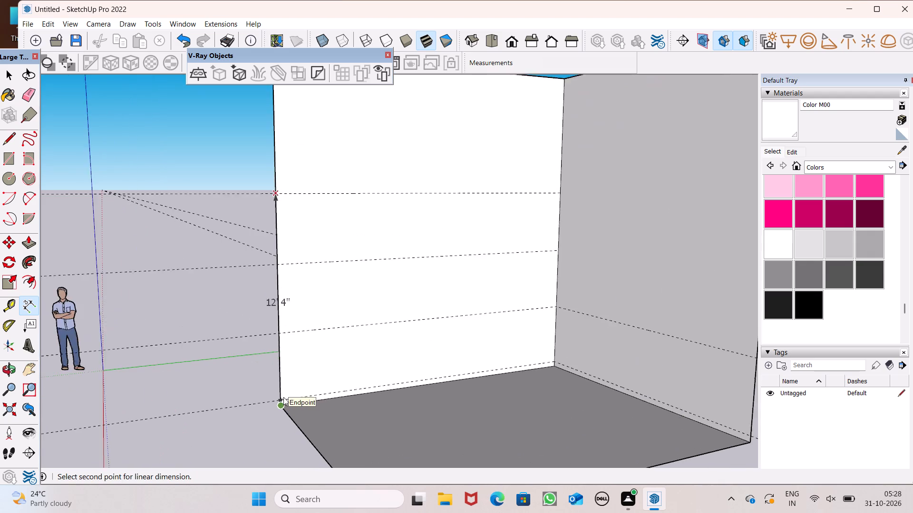
scroll(283, 397, up, 2)
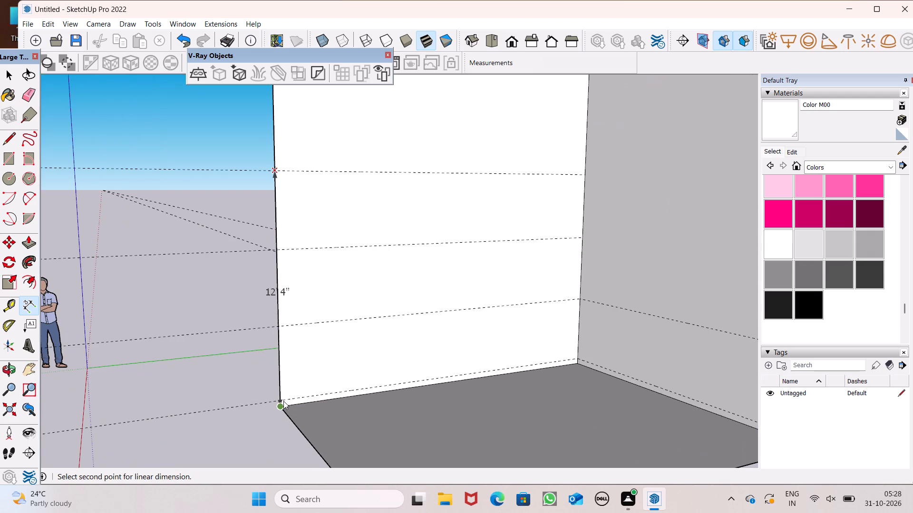
key(space)
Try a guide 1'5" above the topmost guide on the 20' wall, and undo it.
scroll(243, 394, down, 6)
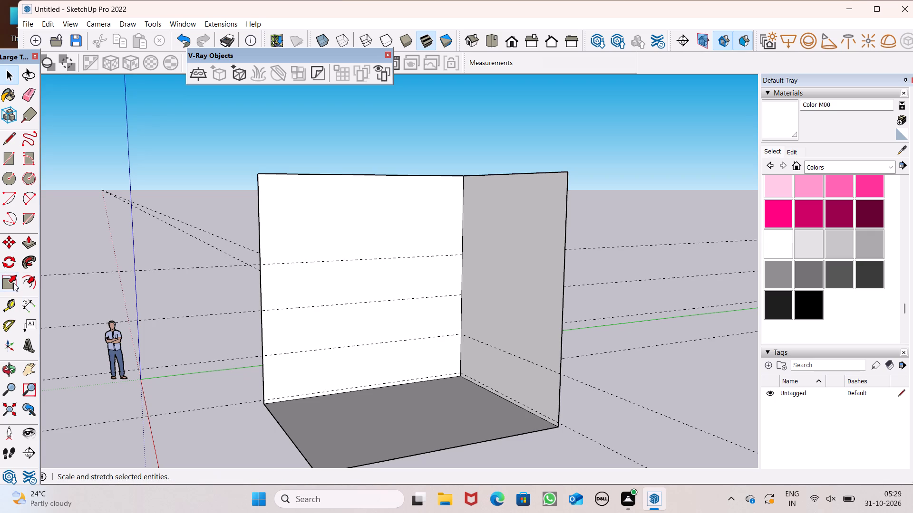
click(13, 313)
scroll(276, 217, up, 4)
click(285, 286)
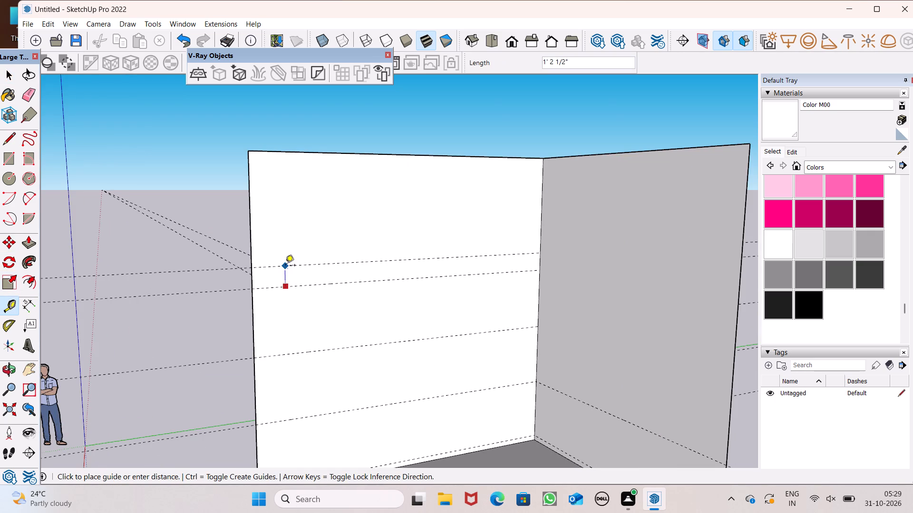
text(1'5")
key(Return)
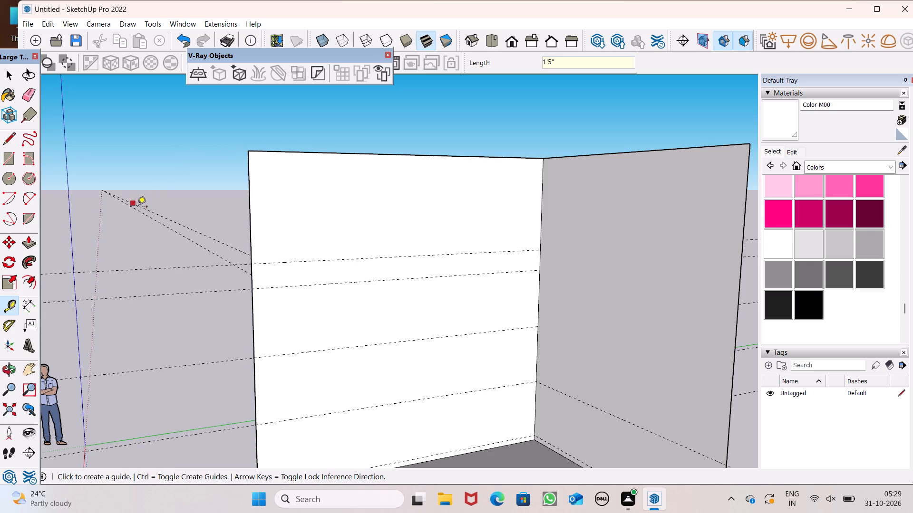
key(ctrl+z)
Place a guide 1' above the topmost guide on the 20' wall.
click(350, 284)
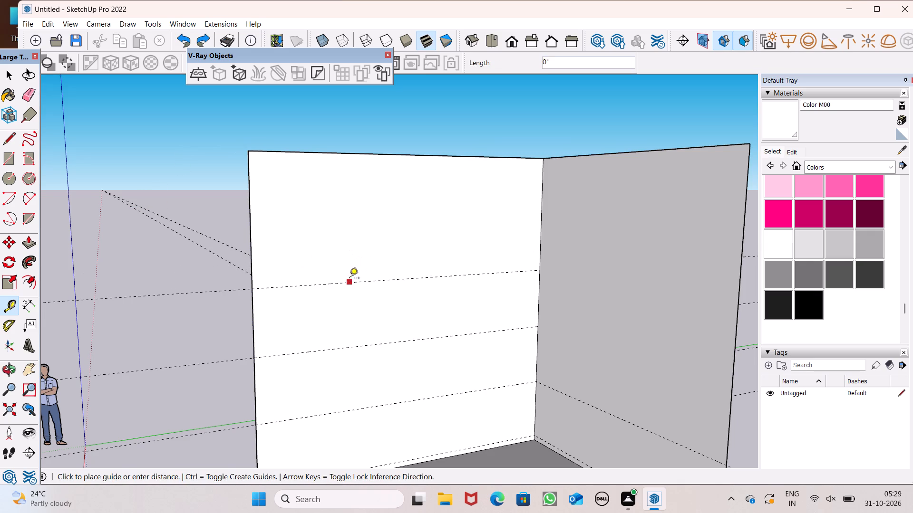
text(1')
key(Return)
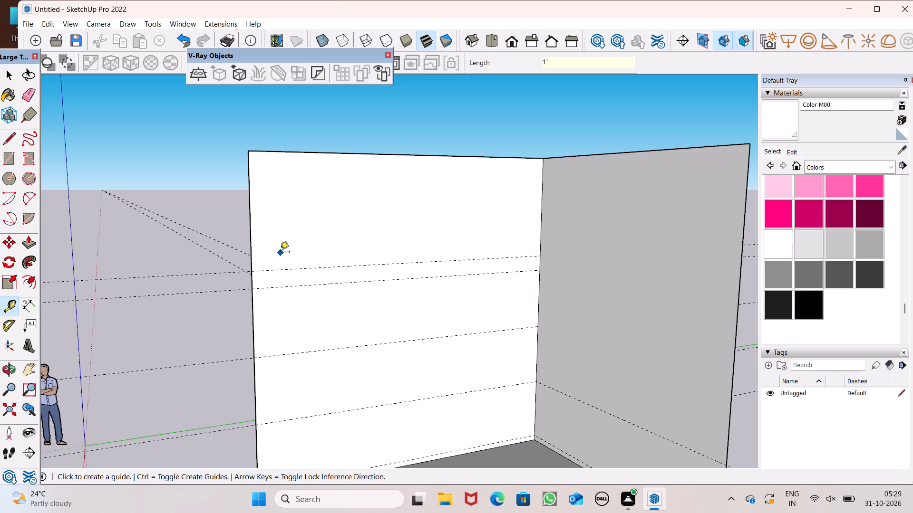
click(336, 267)
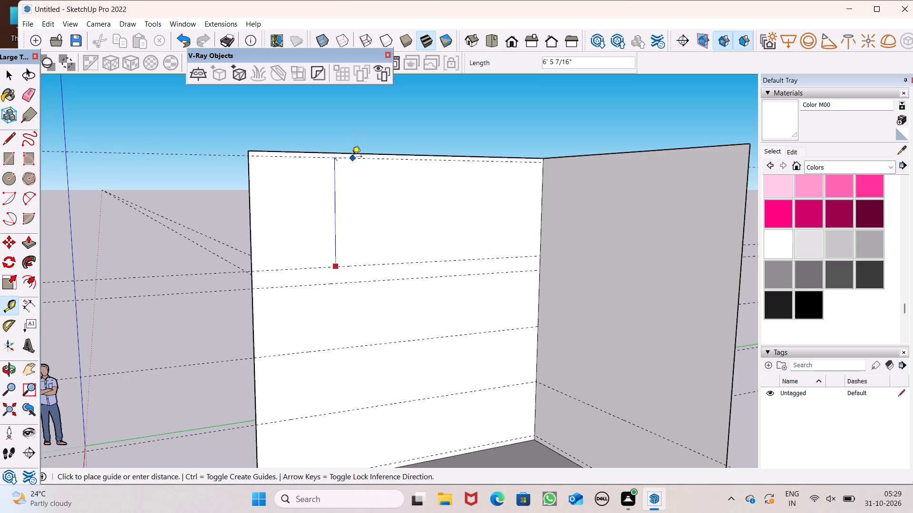
key(space)
Draw lines along the 4" guides across the full width of the 20' wall and the adjoining 15' wall.
scroll(291, 141, down, 4)
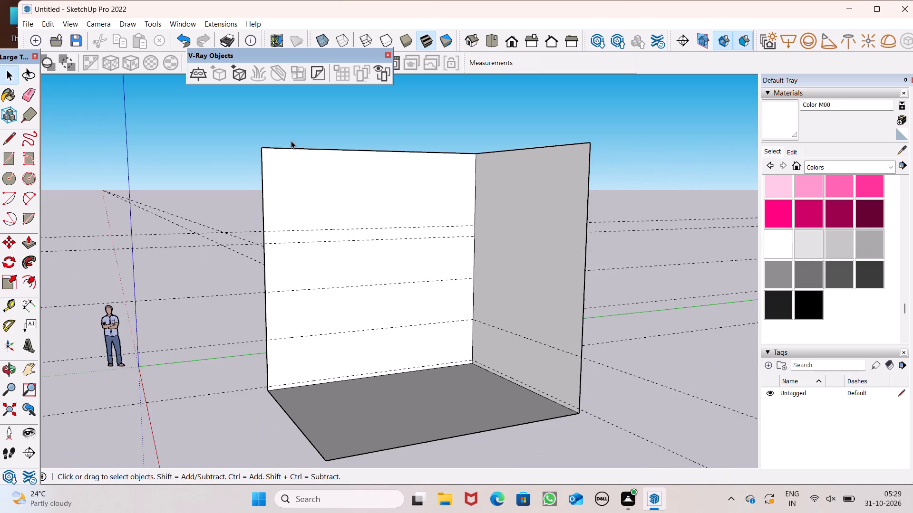
scroll(339, 182, down, 1)
click(10, 131)
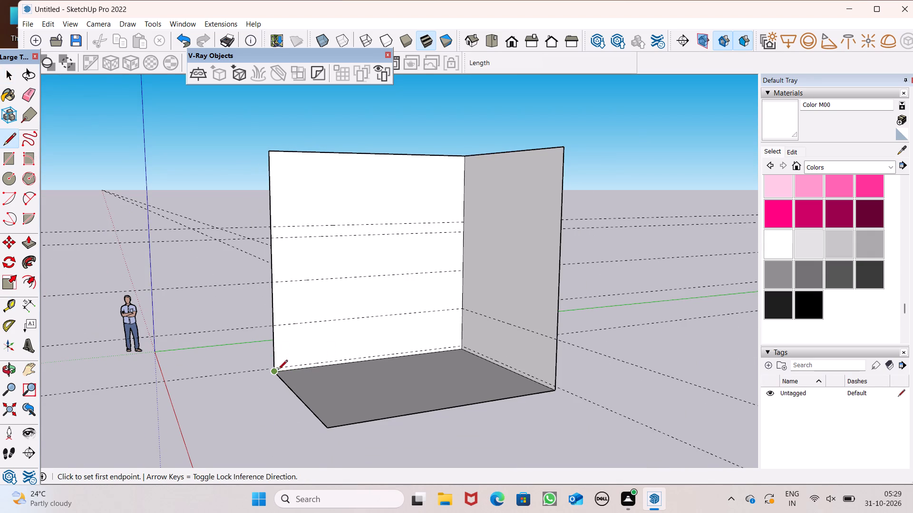
scroll(296, 386, up, 6)
click(257, 355)
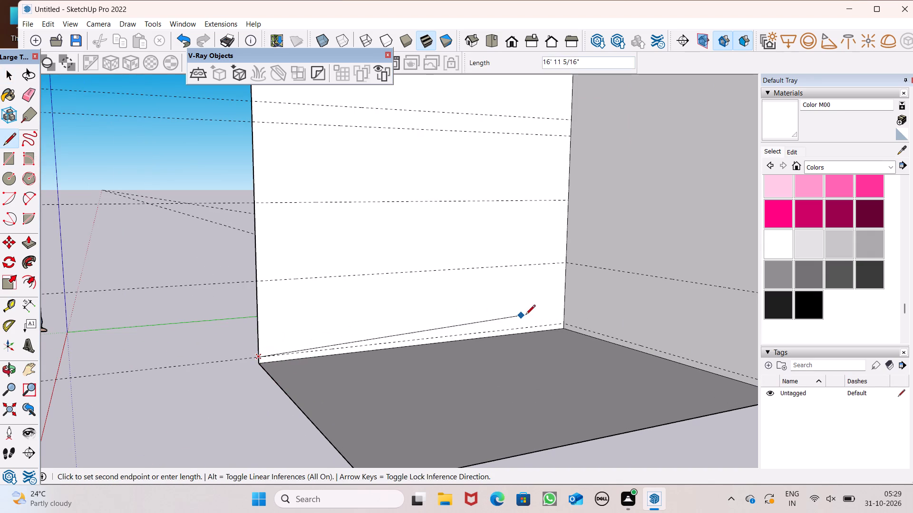
click(563, 320)
scroll(449, 276, down, 2)
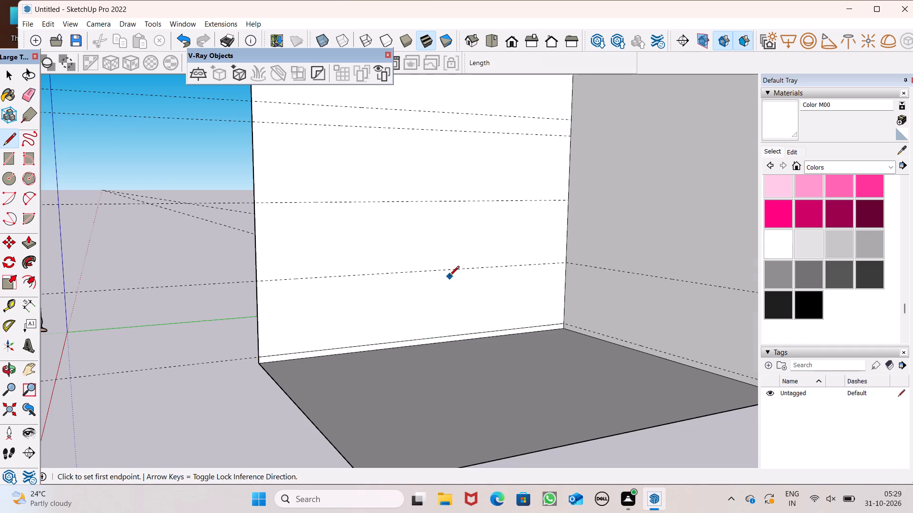
scroll(449, 276, down, 4)
middle_drag(564, 350, 764, 390)
scroll(561, 288, up, 7)
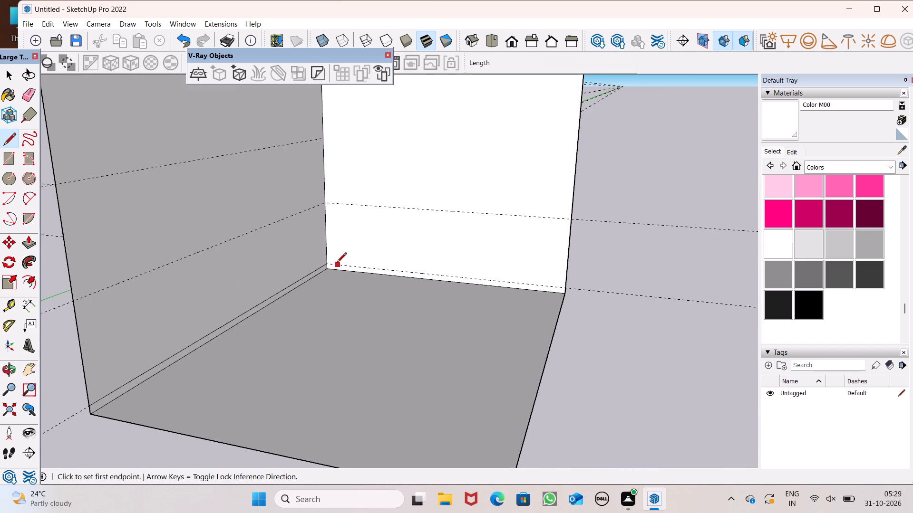
click(328, 263)
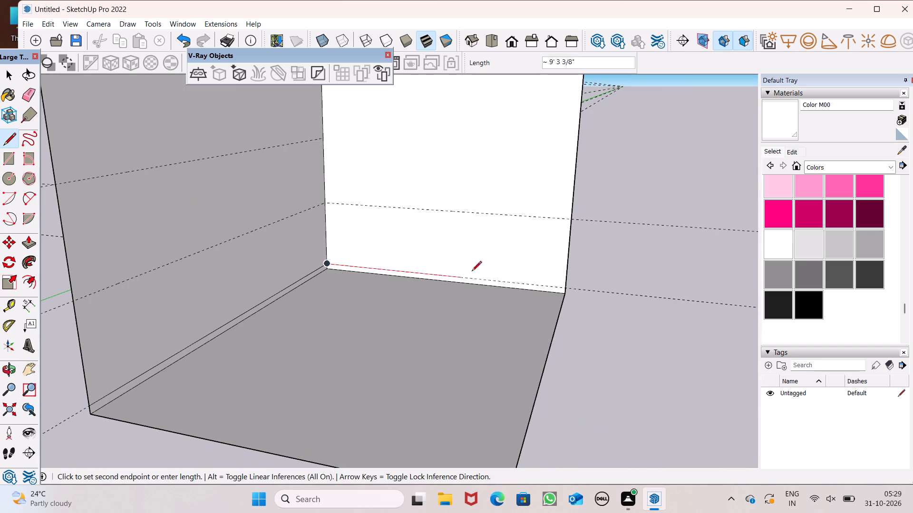
click(566, 285)
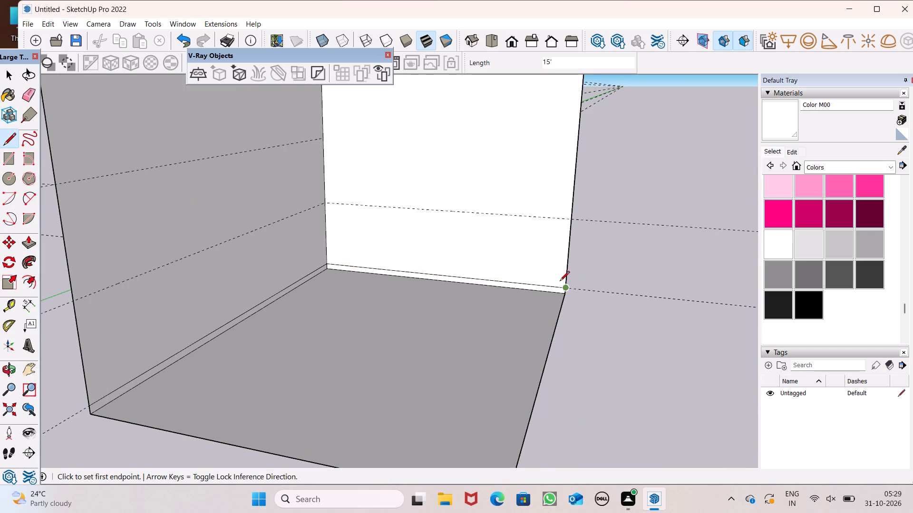
Draw lines across the 20' and 15' walls along the guides 4' above the 4" base lines.
scroll(556, 281, down, 4)
middle_drag(570, 334, 447, 339)
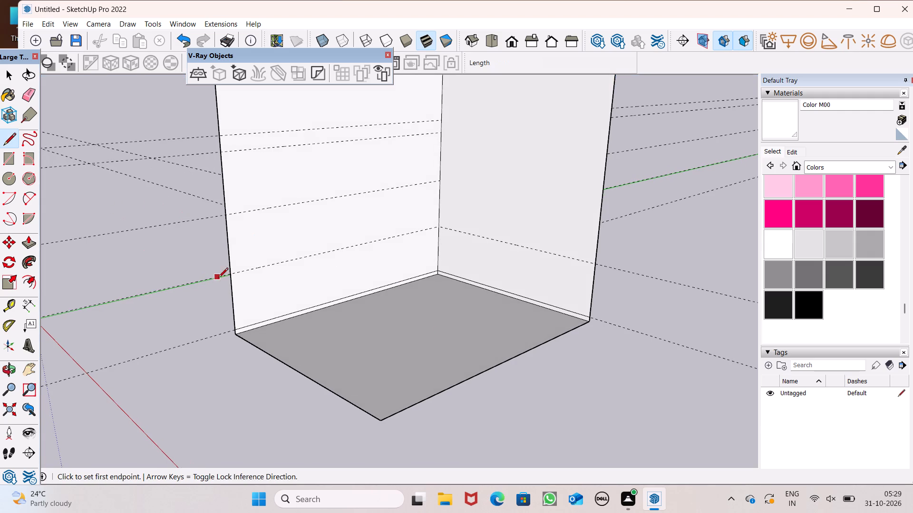
click(228, 275)
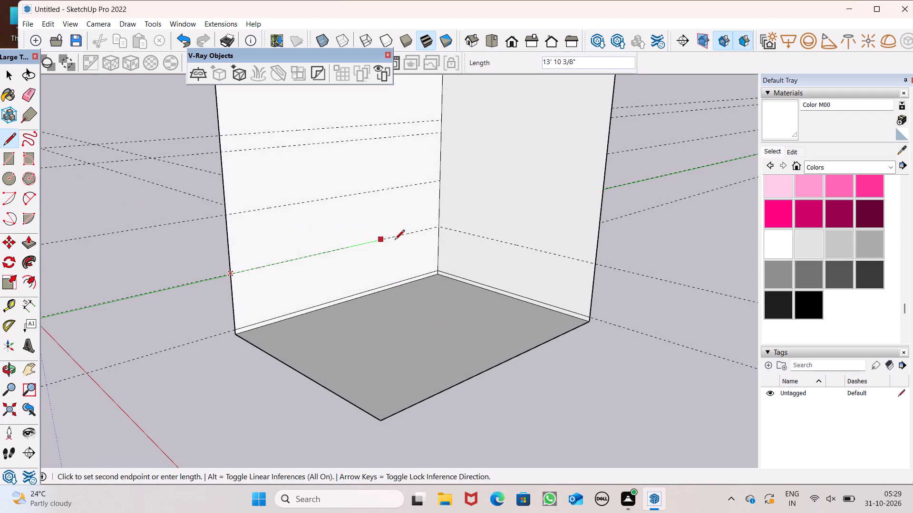
click(439, 229)
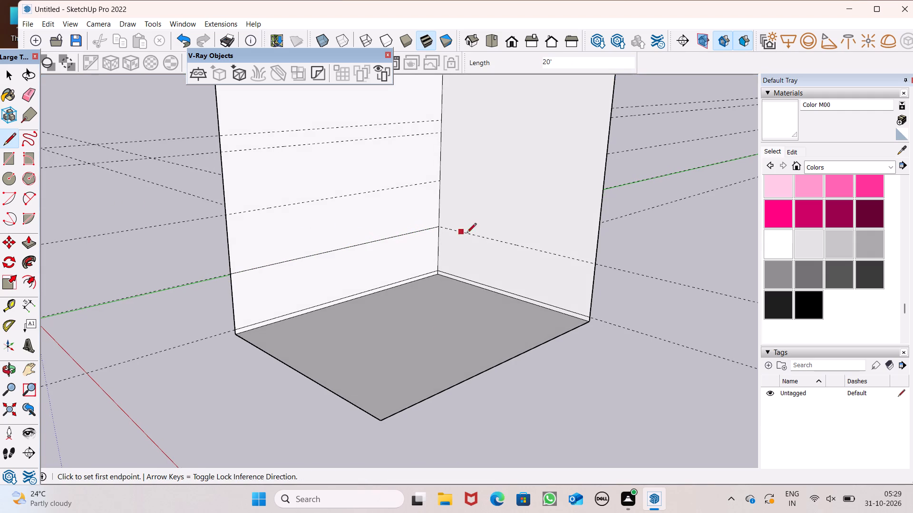
click(437, 229)
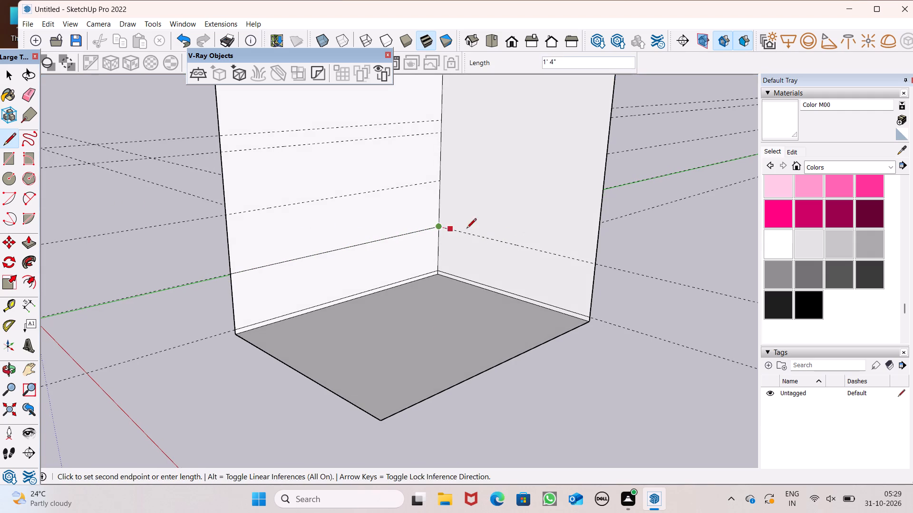
click(597, 257)
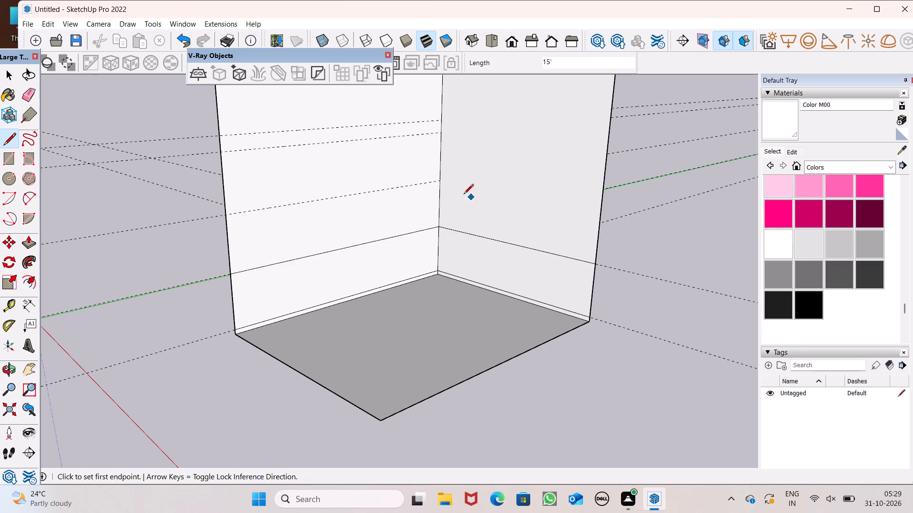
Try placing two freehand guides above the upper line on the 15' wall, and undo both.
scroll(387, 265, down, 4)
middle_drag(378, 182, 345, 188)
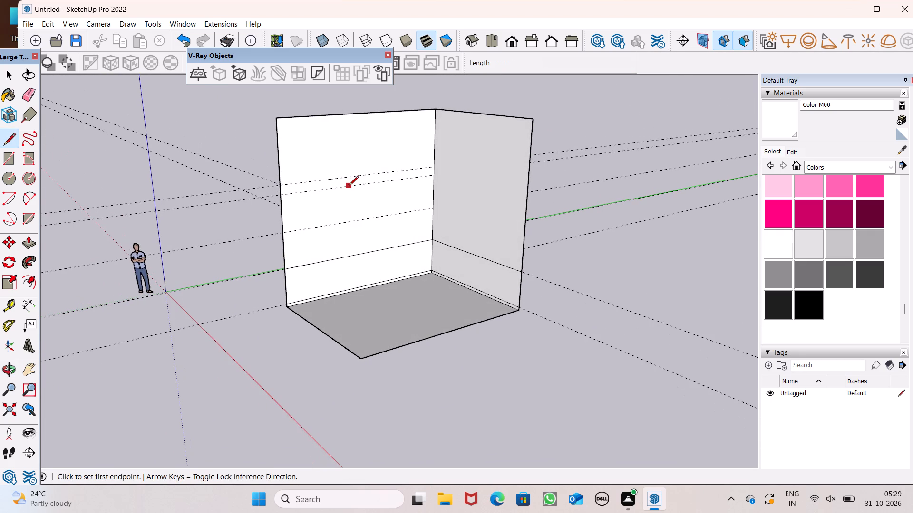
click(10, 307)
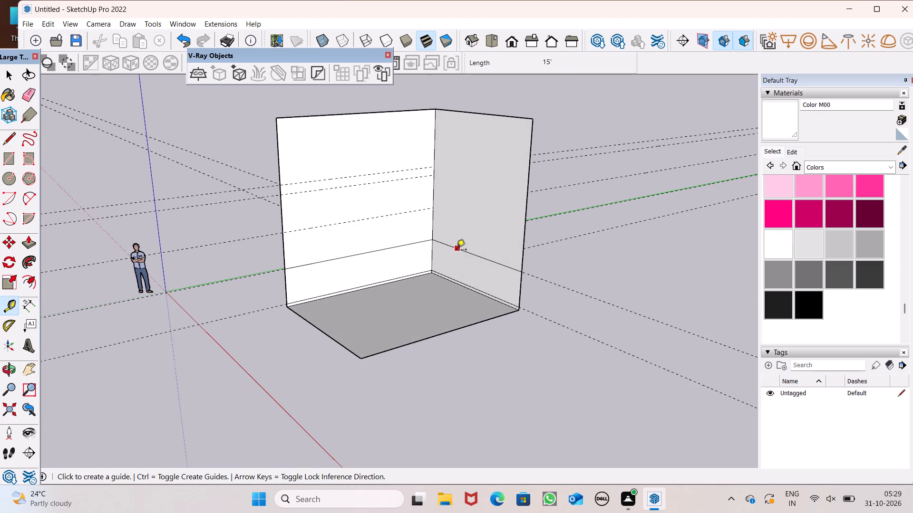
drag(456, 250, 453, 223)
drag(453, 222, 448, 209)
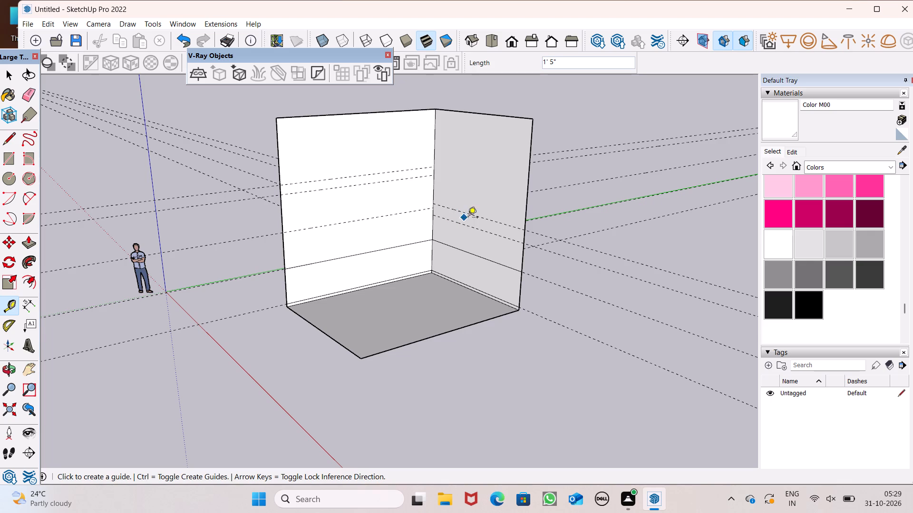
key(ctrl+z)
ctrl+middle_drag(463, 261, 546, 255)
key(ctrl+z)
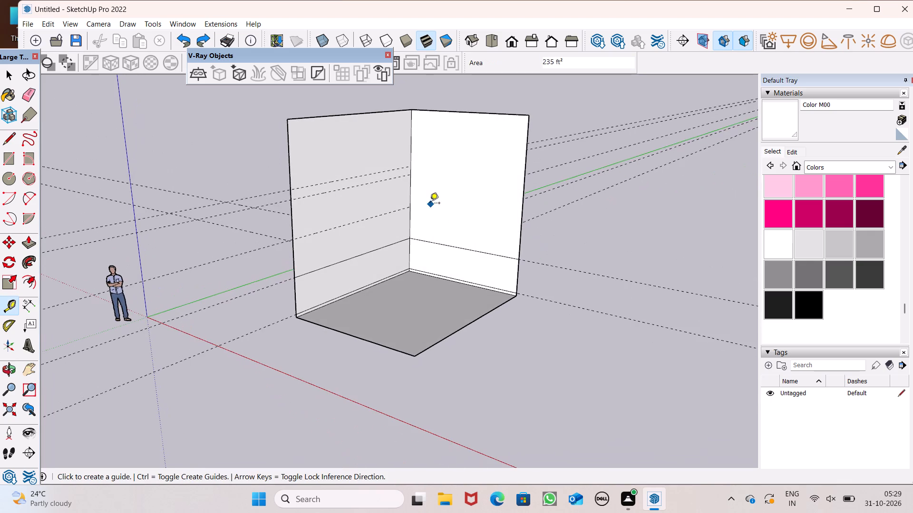
Place a guide 4' above the upper drawn line on the 15' wall.
scroll(437, 217, up, 5)
click(447, 266)
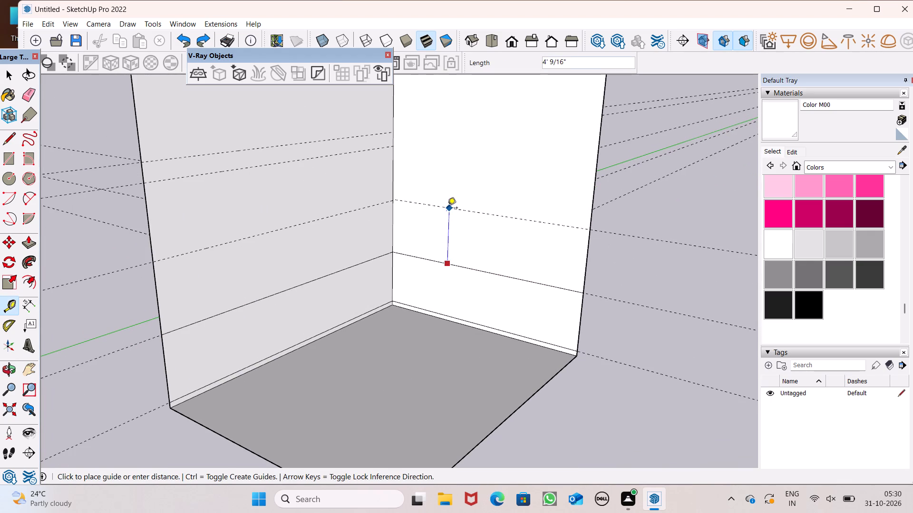
text(4')
key(Return)
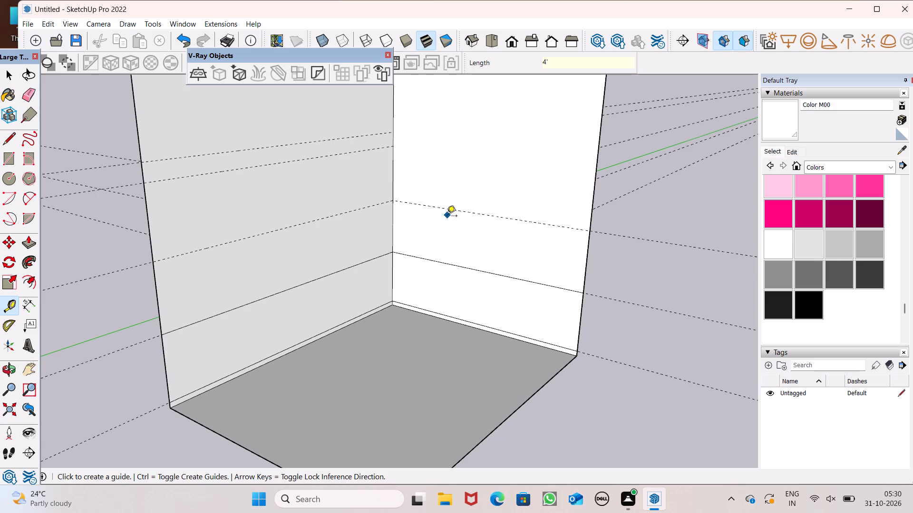
Place two more guides on the 15' wall: one 4' above the top guide and another 1' above that.
click(448, 209)
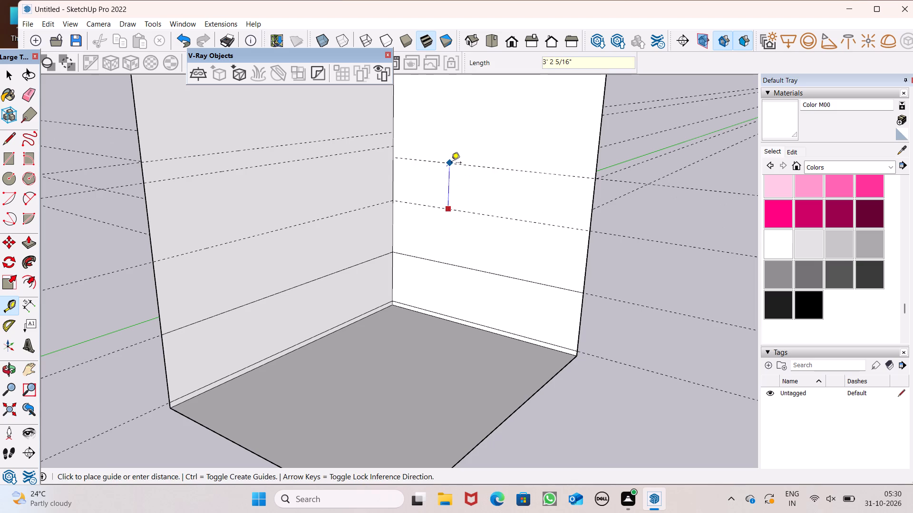
text(4')
key(Return)
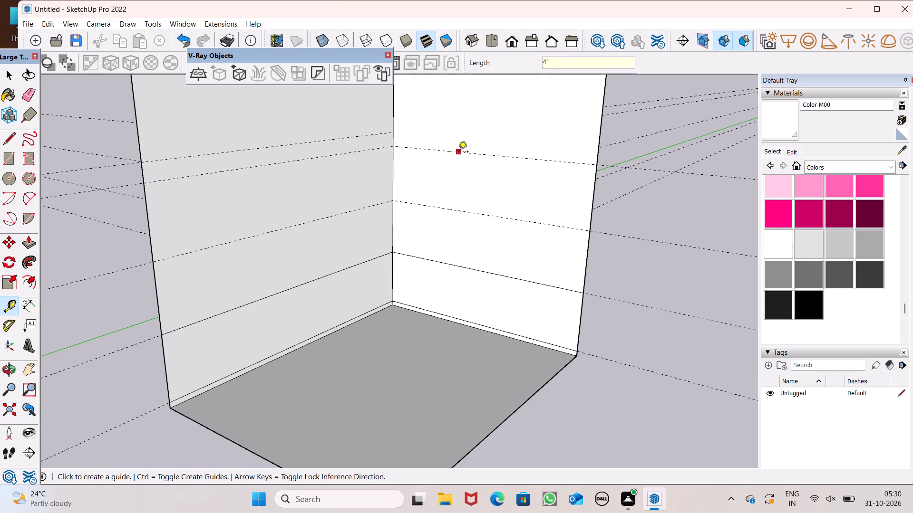
click(458, 152)
text(1')
key(Return)
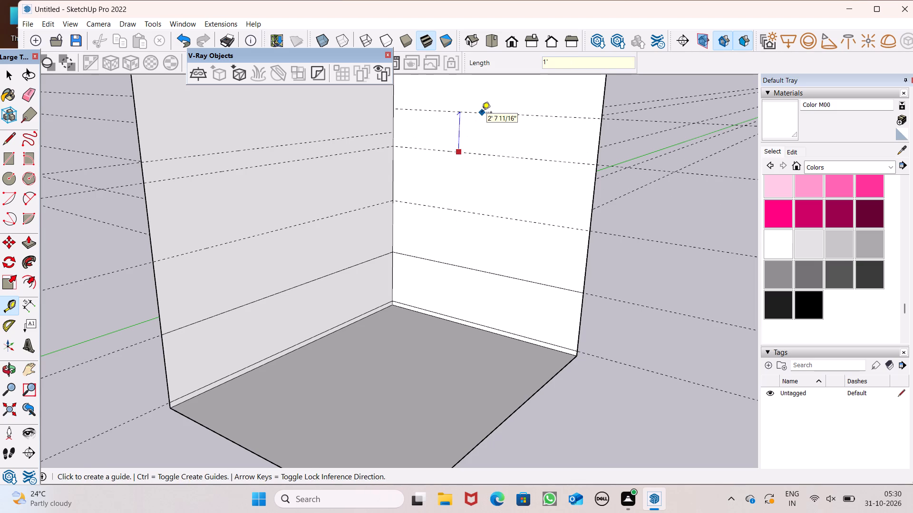
scroll(469, 153, down, 5)
scroll(422, 161, down, 2)
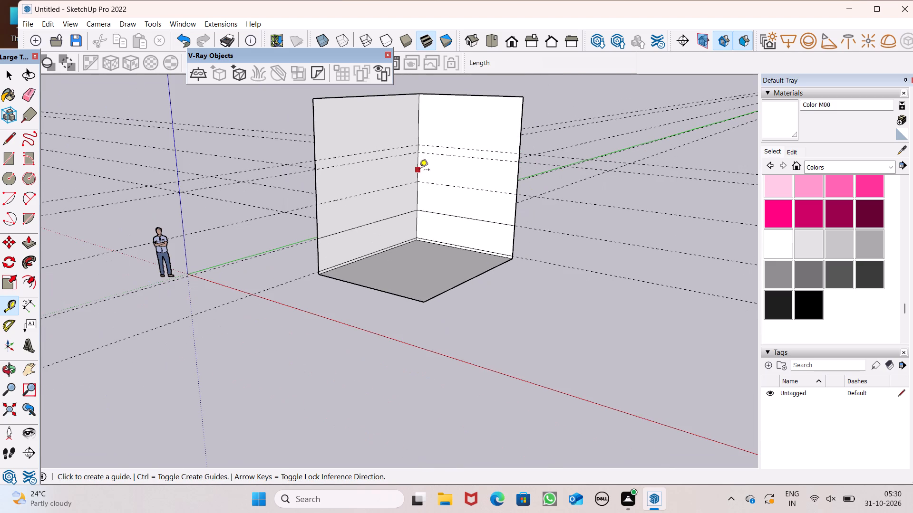
key(space)
Draw lines across the 20' and 15' walls along the lowest untraced guides, 4' above the upper drawn lines.
click(13, 139)
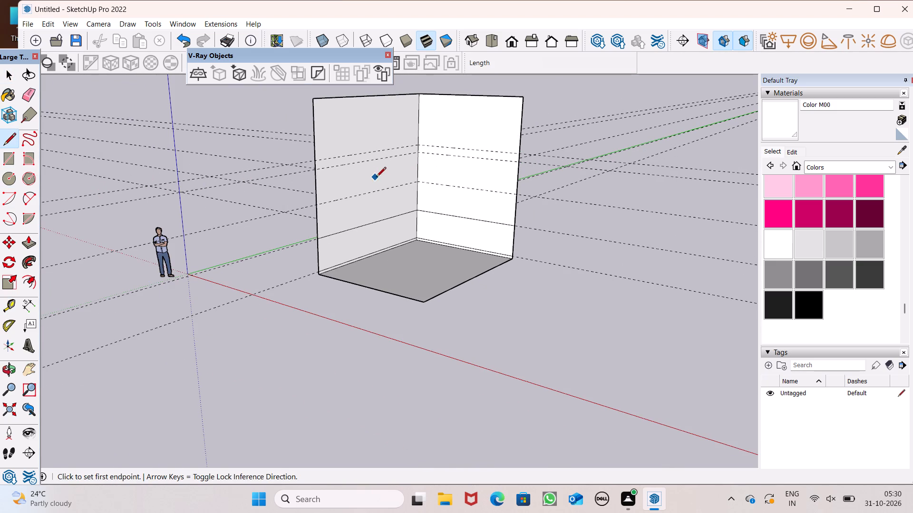
scroll(347, 184, up, 3)
scroll(293, 182, up, 1)
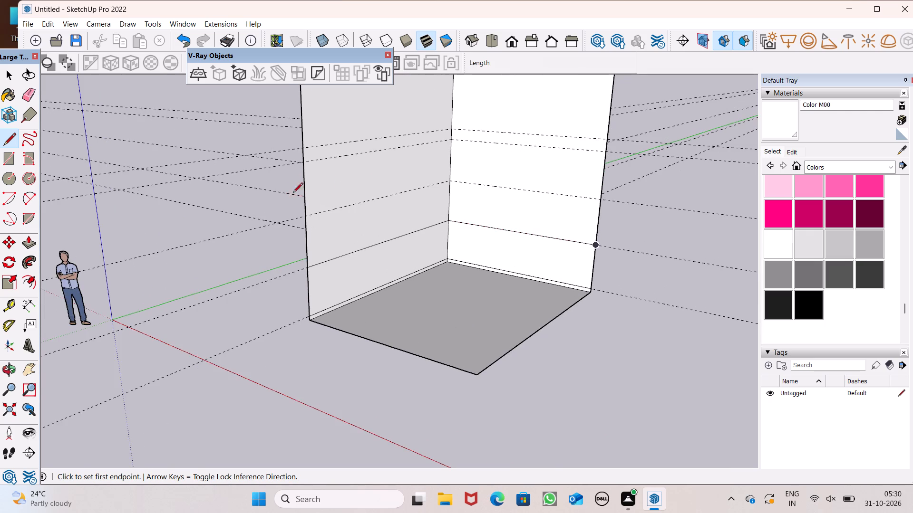
scroll(324, 199, up, 3)
scroll(321, 197, down, 1)
scroll(321, 197, up, 2)
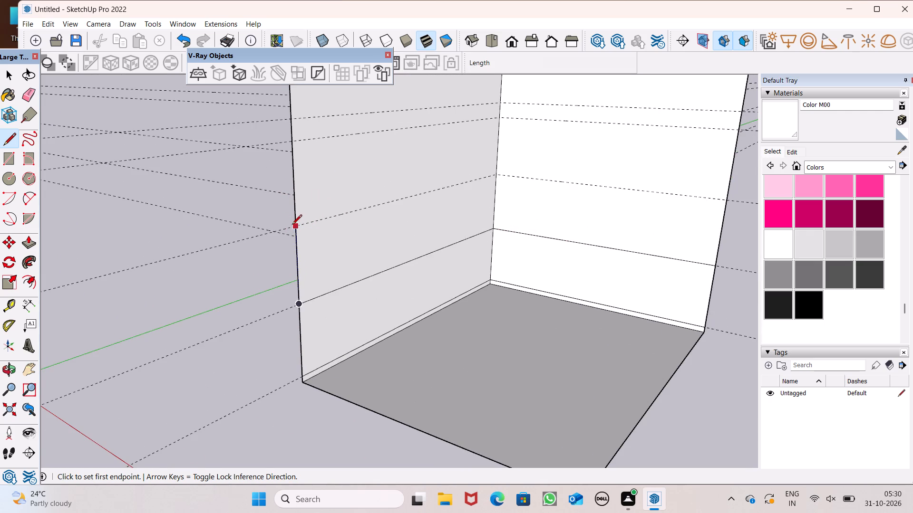
click(292, 225)
click(499, 174)
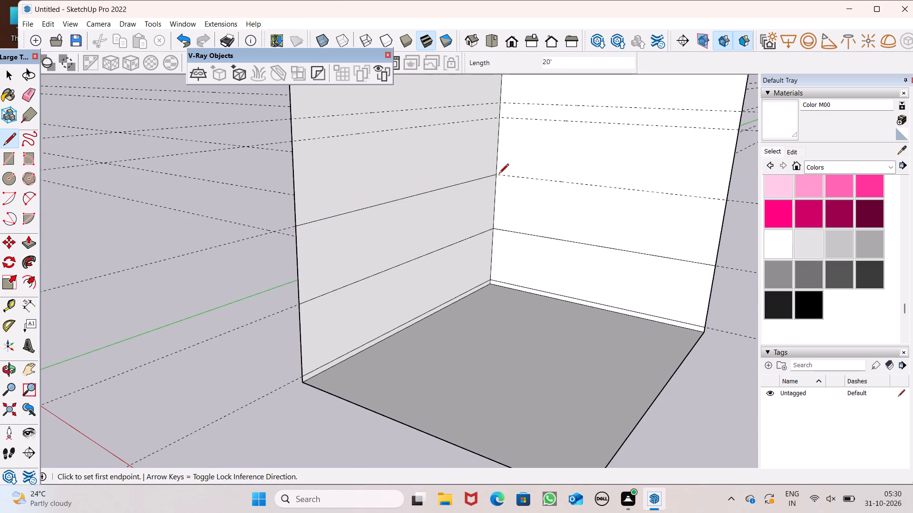
scroll(345, 189, down, 5)
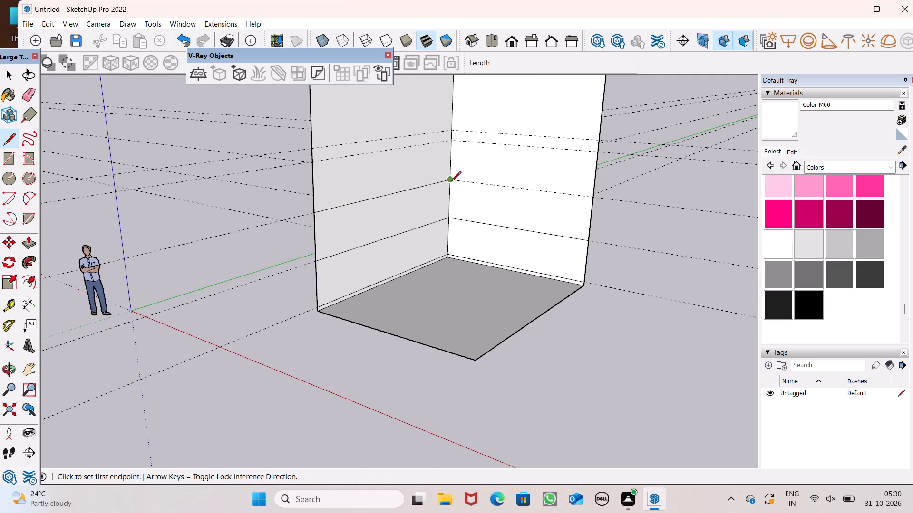
click(451, 182)
click(598, 199)
Draw lines across the 20' and 15' walls along the lower of the two remaining guides, 4' above the last lines.
scroll(488, 261, down, 3)
middle_drag(535, 278, 504, 323)
scroll(442, 197, up, 6)
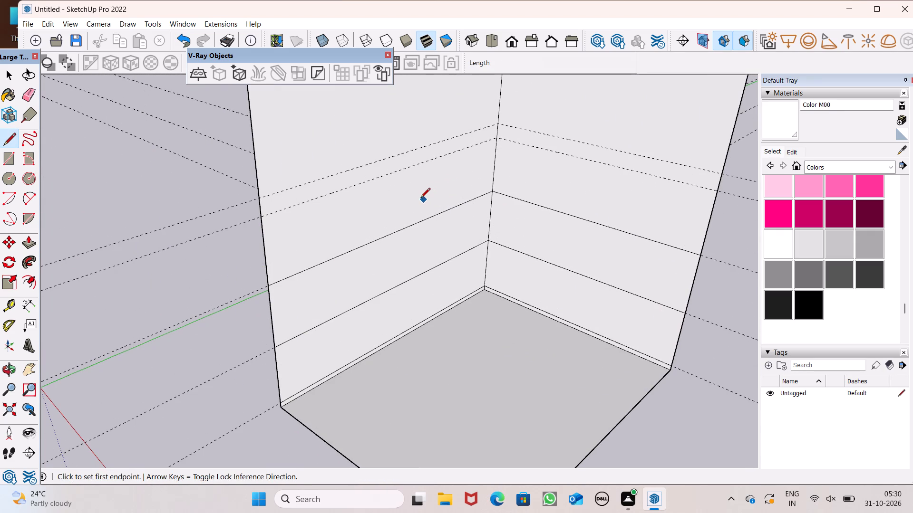
scroll(418, 195, down, 1)
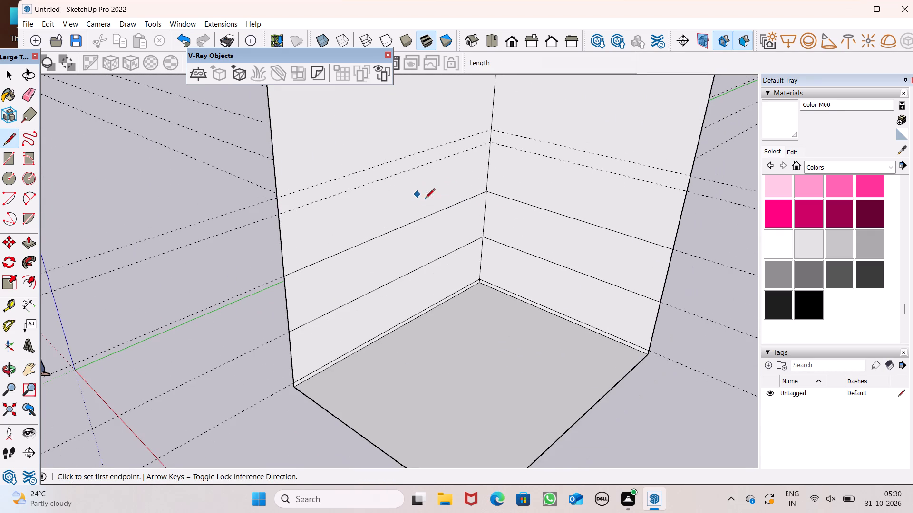
middle_drag(519, 224, 439, 208)
scroll(313, 210, up, 2)
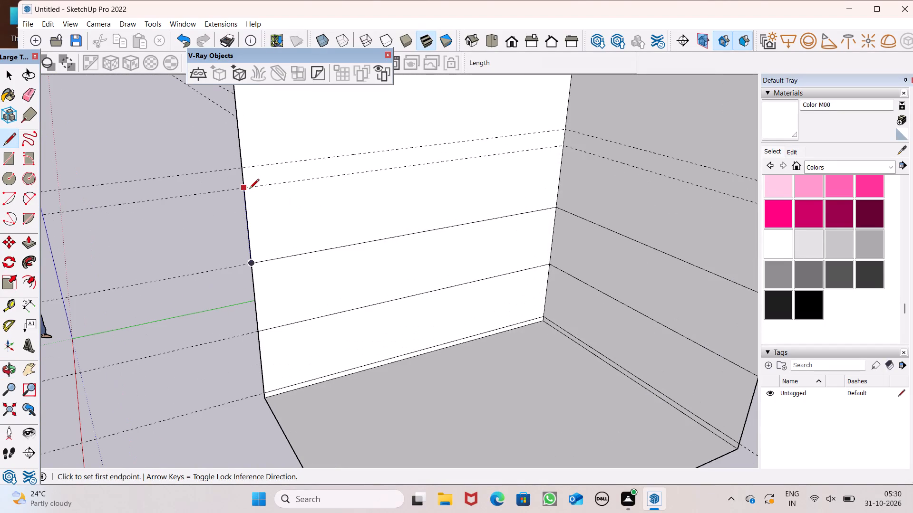
click(249, 189)
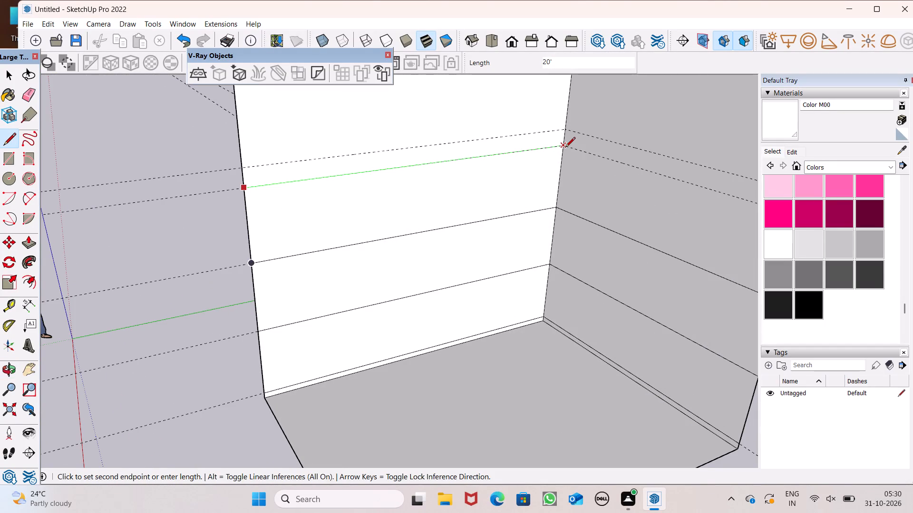
click(565, 148)
click(565, 148)
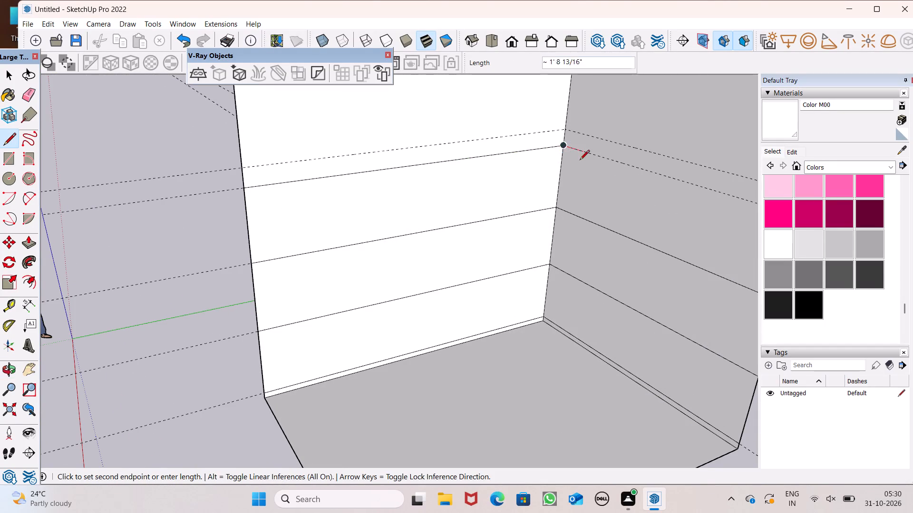
middle_drag(580, 161, 662, 171)
scroll(468, 165, down, 5)
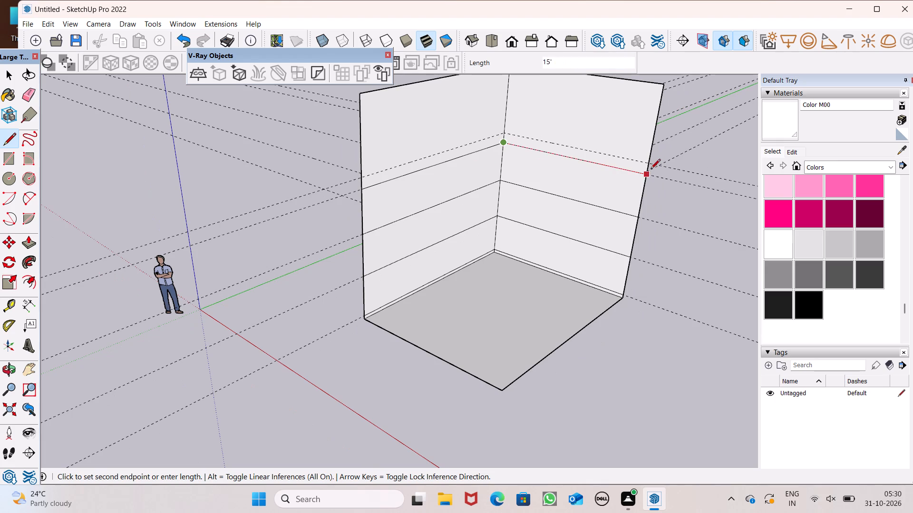
click(649, 175)
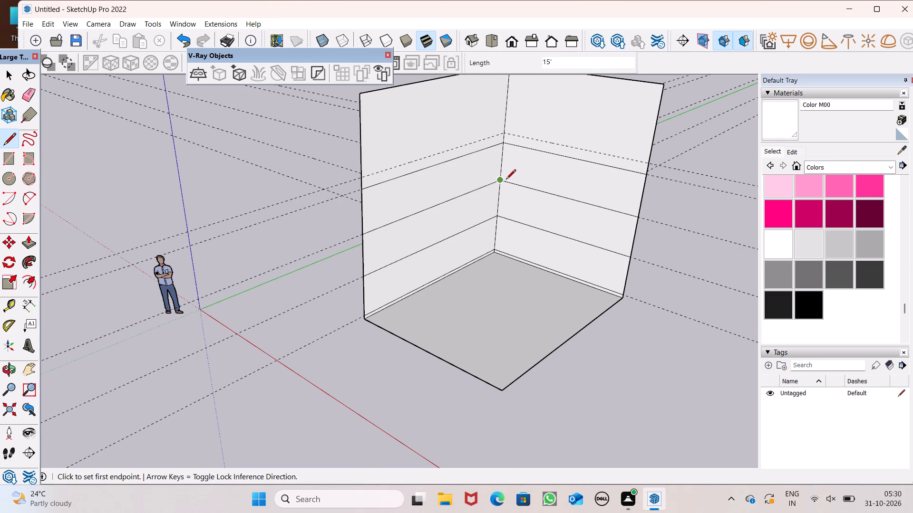
Draw lines across the 20' and 15' walls along the topmost guides, 1' above the last lines.
scroll(503, 181, down, 2)
middle_drag(492, 189, 375, 206)
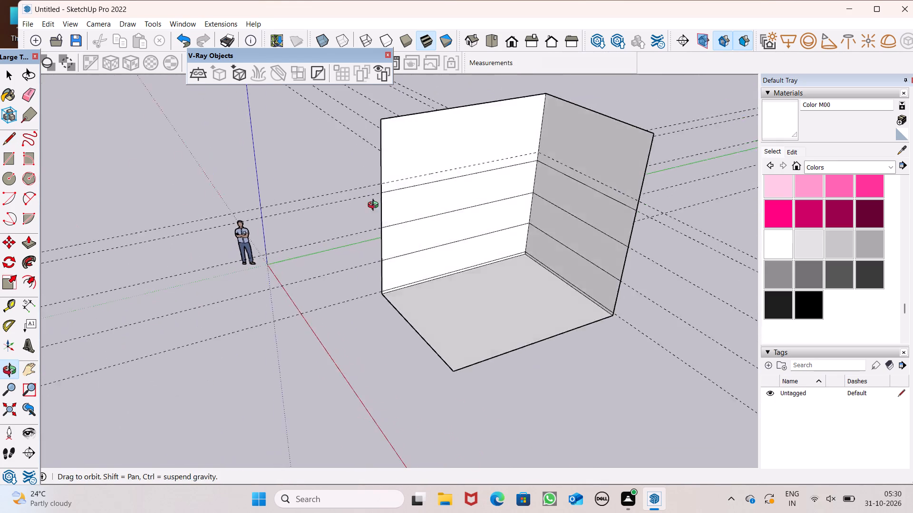
middle_drag(375, 206, 358, 196)
scroll(374, 170, up, 6)
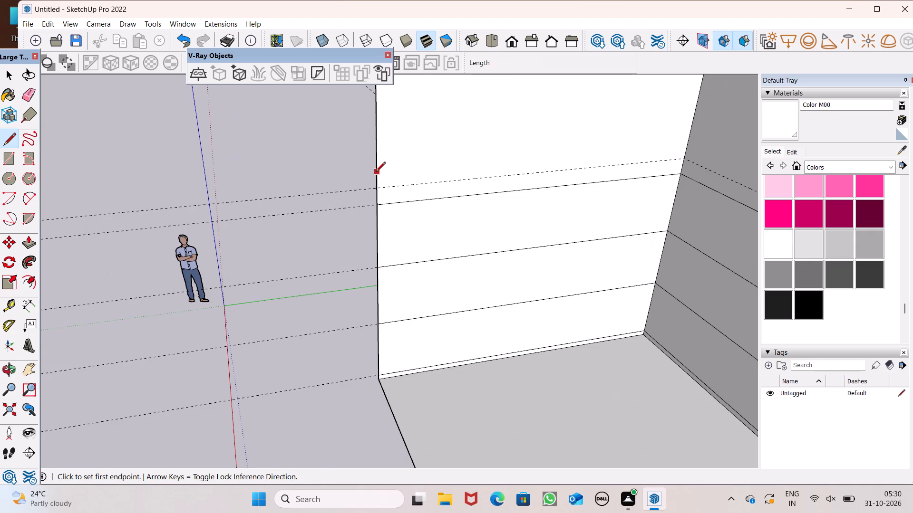
scroll(377, 173, down, 1)
middle_drag(426, 171, 447, 163)
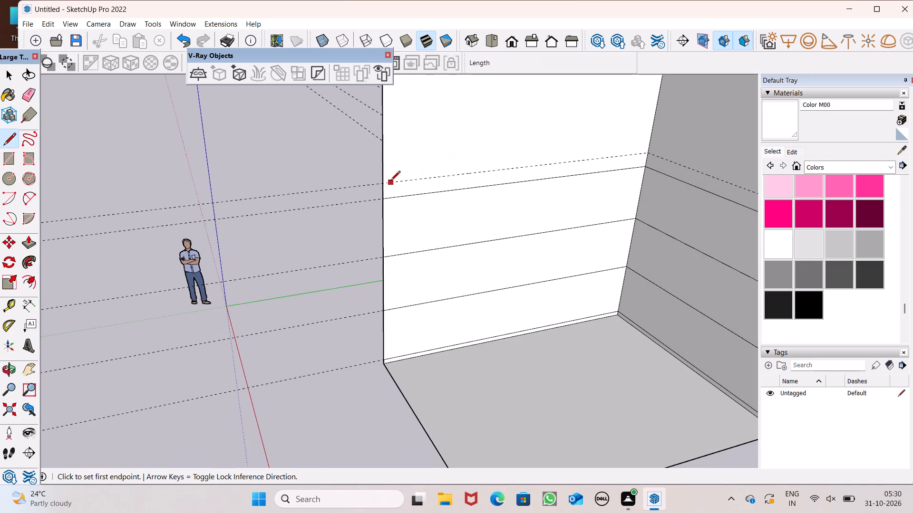
click(379, 185)
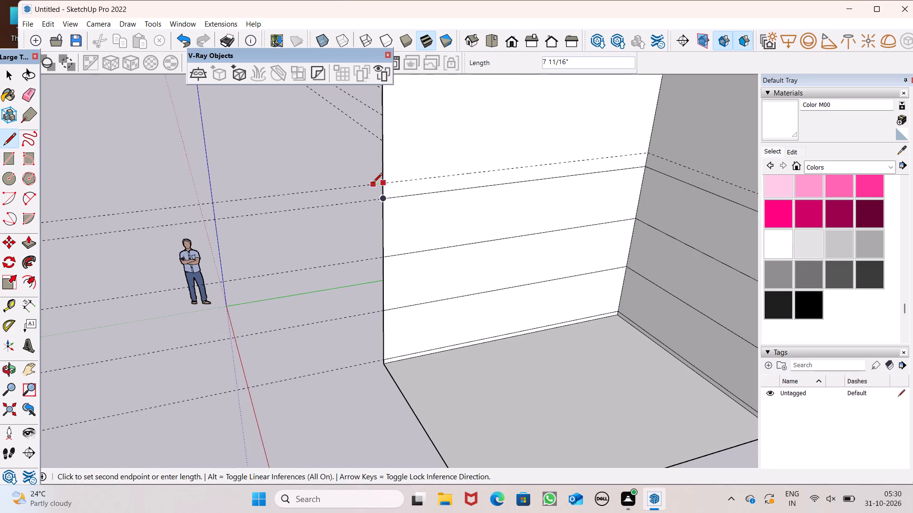
scroll(373, 183, down, 1)
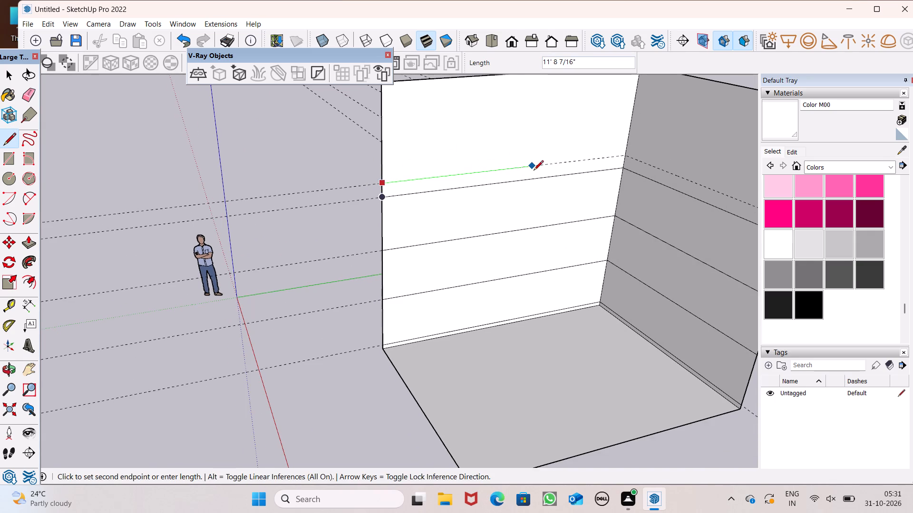
click(625, 158)
click(623, 156)
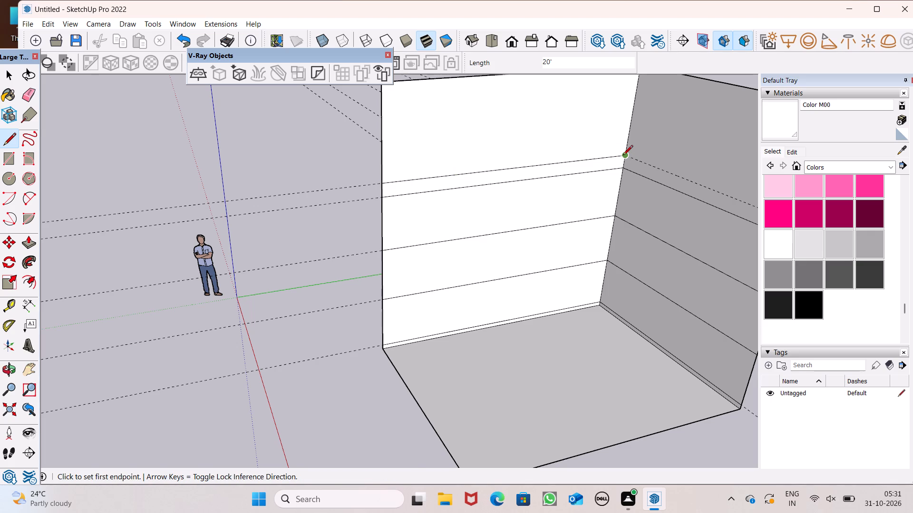
scroll(441, 179, down, 5)
middle_drag(507, 211, 635, 242)
scroll(515, 247, down, 1)
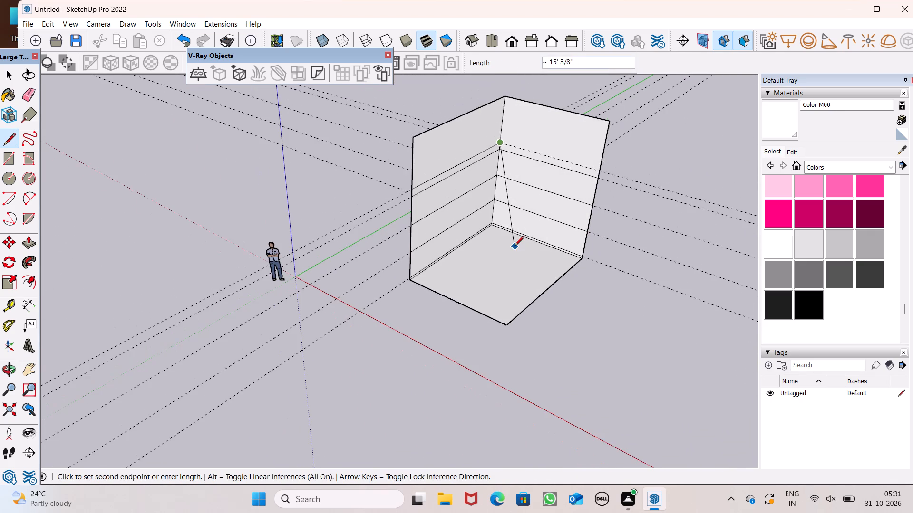
scroll(610, 216, up, 5)
scroll(601, 157, up, 5)
click(601, 157)
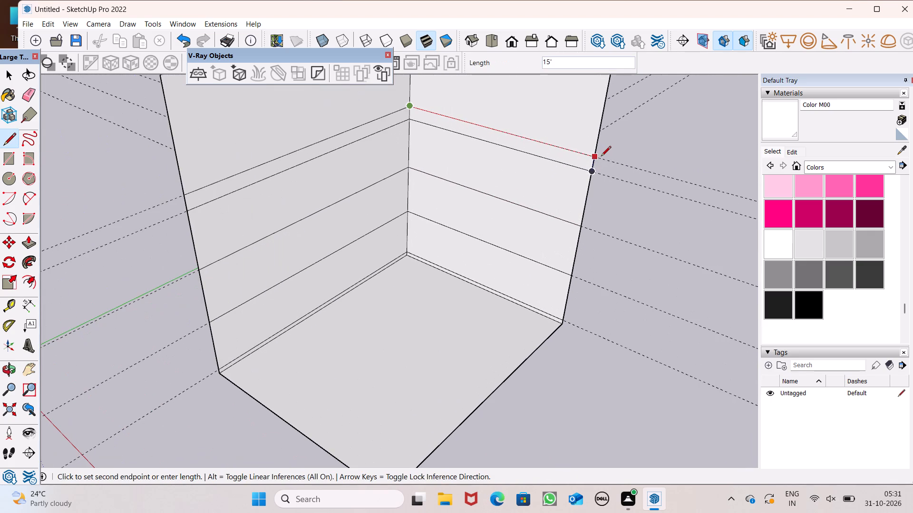
scroll(325, 195, down, 5)
key(space)
Erase all the dashed construction guides extending from both walls, keeping the drawn lines.
scroll(286, 203, down, 5)
middle_drag(297, 222, 316, 193)
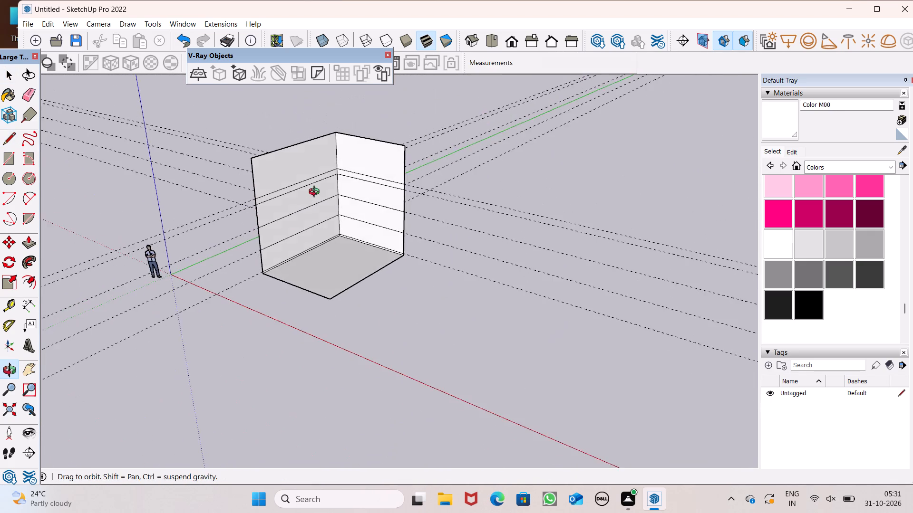
middle_drag(316, 193, 374, 219)
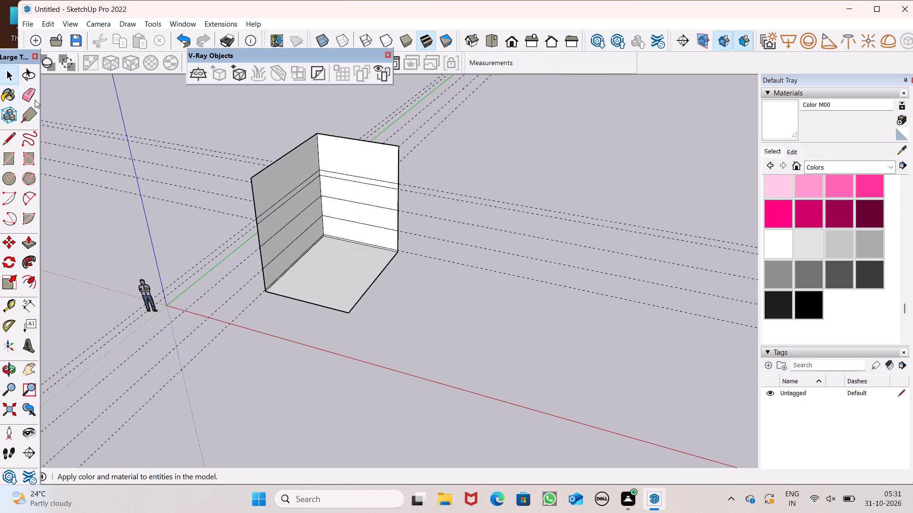
click(34, 99)
drag(213, 104, 183, 260)
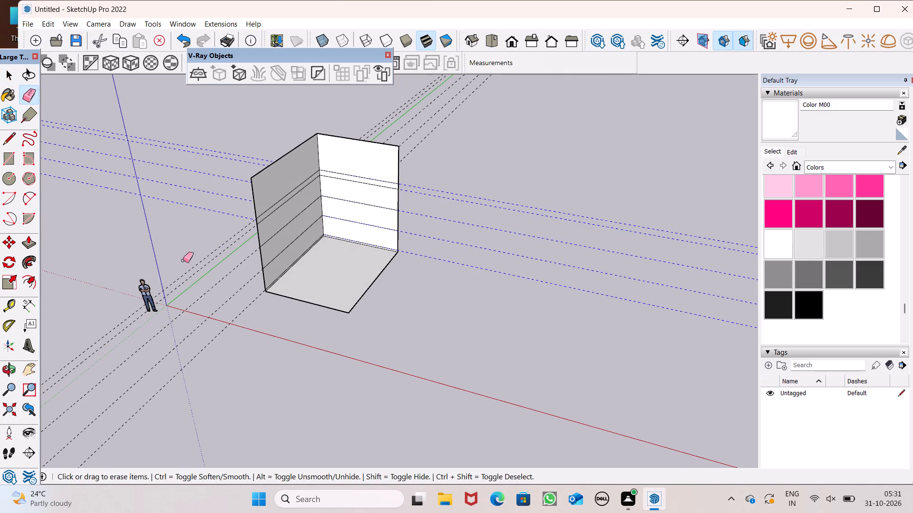
drag(183, 260, 243, 324)
key(space)
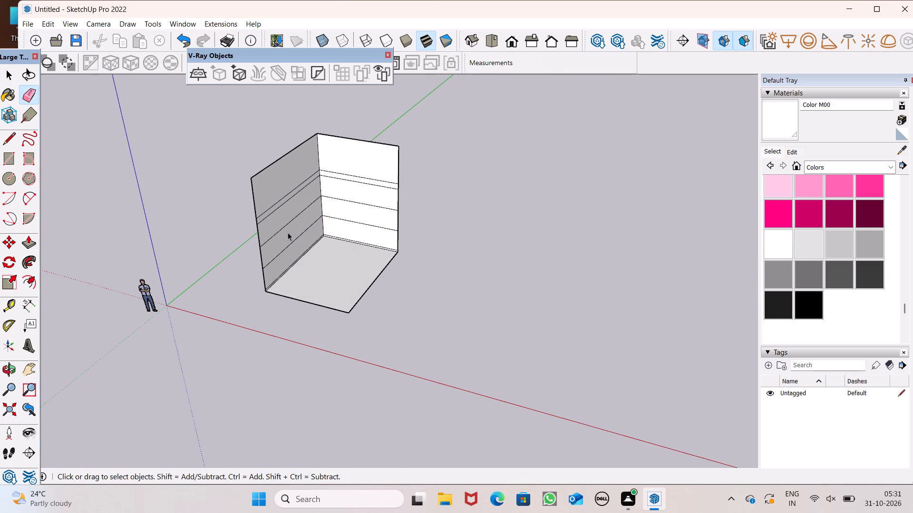
Examine the line-divided walls and the floor of the room from above and up close.
middle_drag(282, 217, 214, 145)
scroll(437, 282, up, 9)
middle_drag(312, 264, 302, 317)
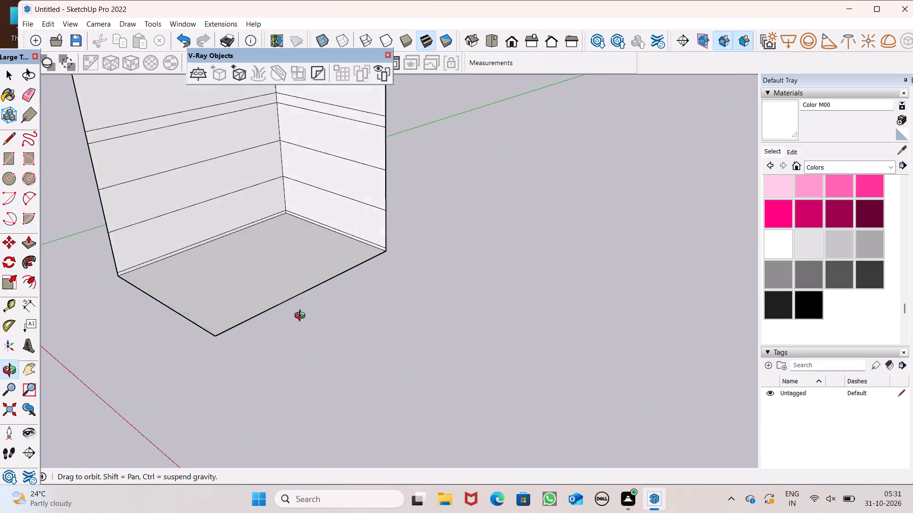
middle_drag(302, 317, 302, 317)
scroll(302, 317, up, 1)
scroll(381, 259, down, 6)
middle_drag(339, 255, 324, 293)
scroll(267, 258, up, 4)
scroll(379, 227, down, 5)
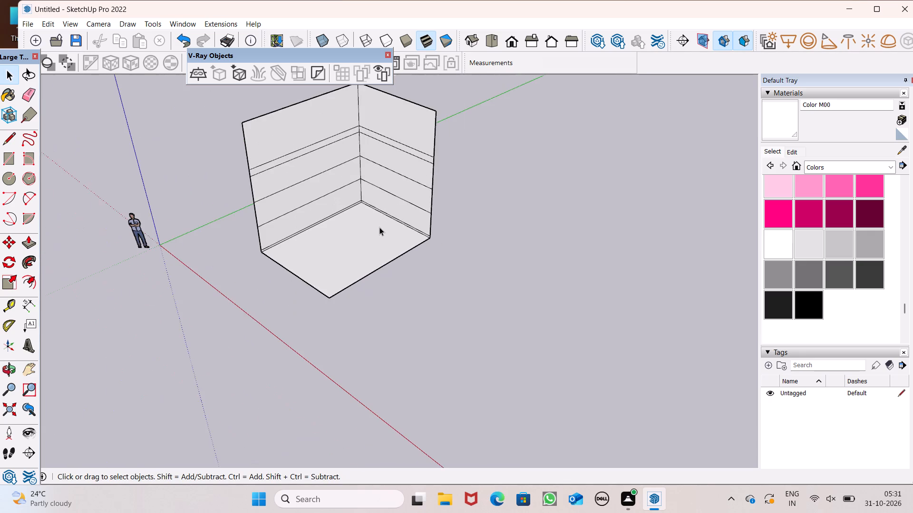
scroll(264, 250, up, 8)
middle_drag(296, 233, 287, 251)
scroll(287, 251, up, 1)
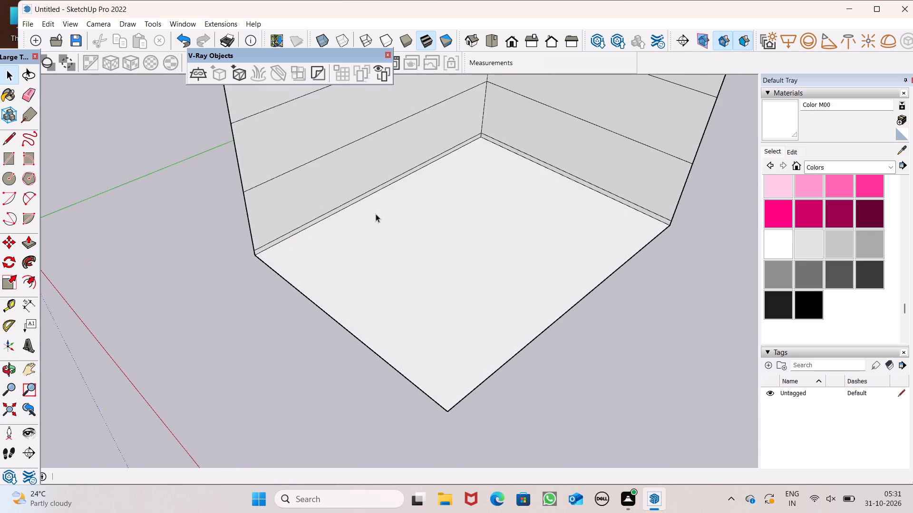
scroll(433, 200, down, 5)
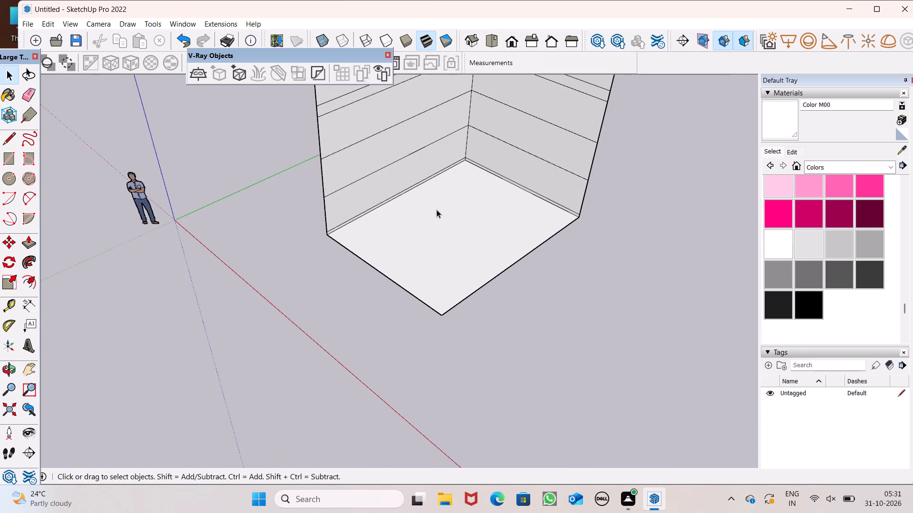
scroll(439, 223, up, 1)
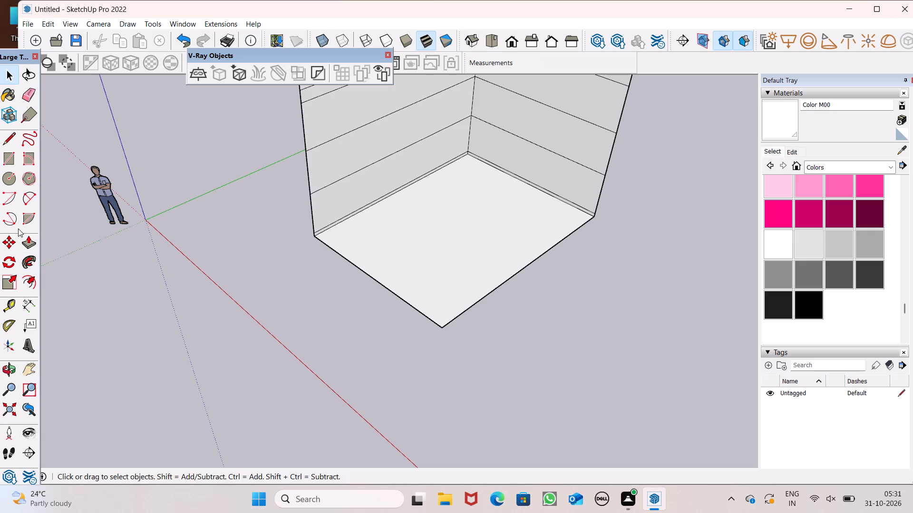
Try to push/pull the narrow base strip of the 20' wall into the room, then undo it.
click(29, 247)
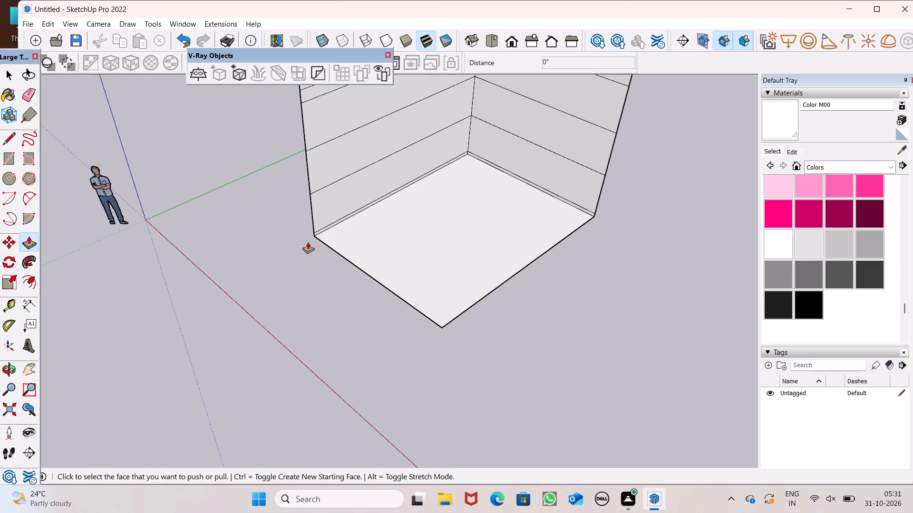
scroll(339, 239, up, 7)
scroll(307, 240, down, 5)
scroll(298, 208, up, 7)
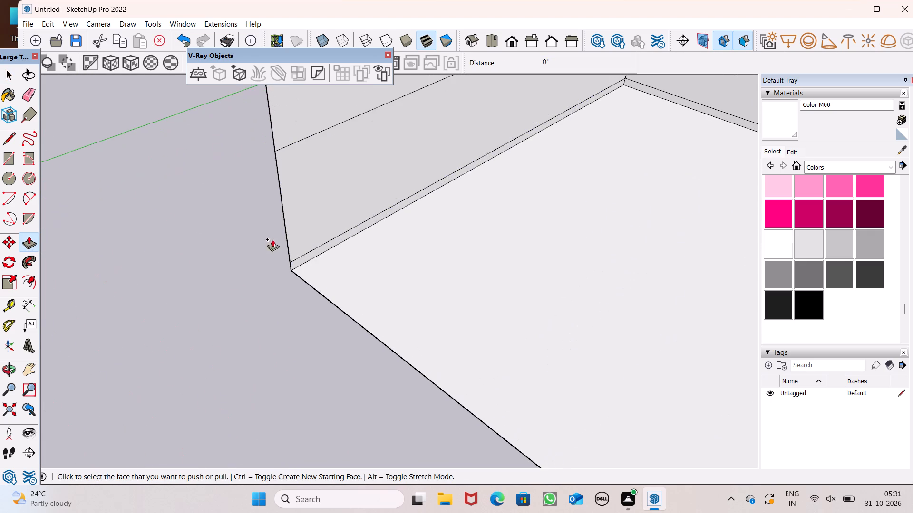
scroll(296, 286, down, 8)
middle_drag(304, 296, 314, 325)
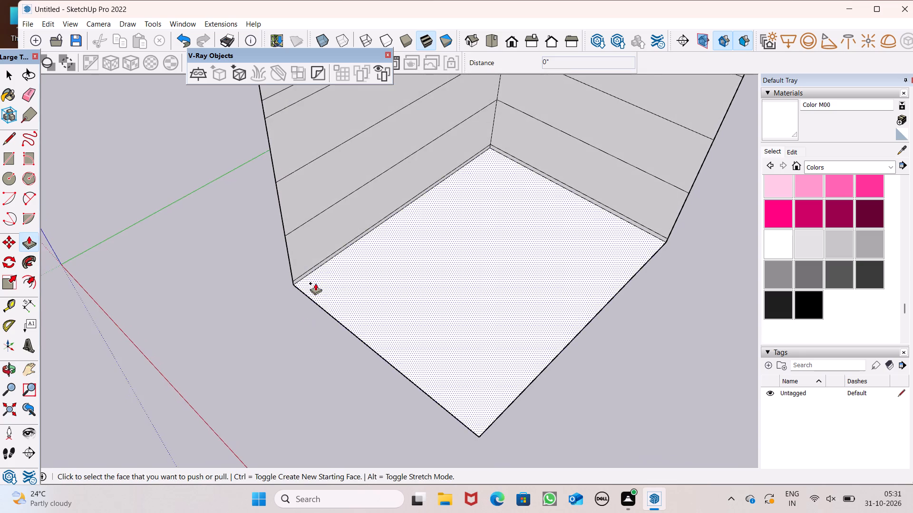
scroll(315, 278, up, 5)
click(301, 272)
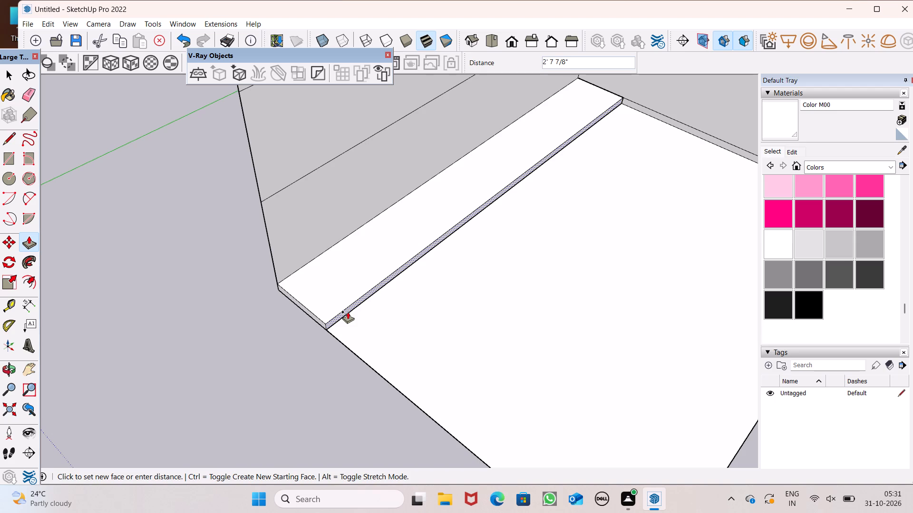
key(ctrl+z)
Push/pull the 20' wall's band directly above the narrow base strip 3' into the room.
middle_drag(353, 304, 352, 234)
scroll(353, 273, up, 1)
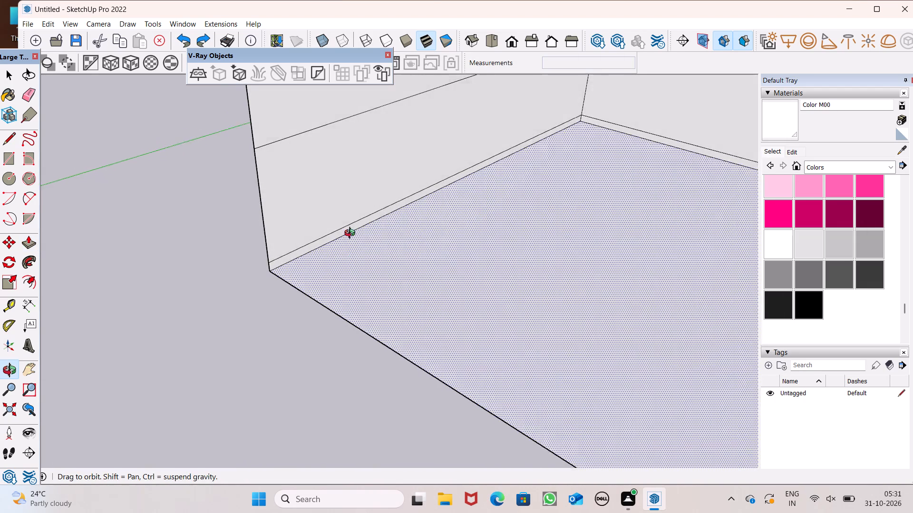
middle_drag(352, 234, 350, 228)
scroll(339, 229, down, 3)
middle_drag(325, 241, 350, 221)
scroll(350, 222, up, 1)
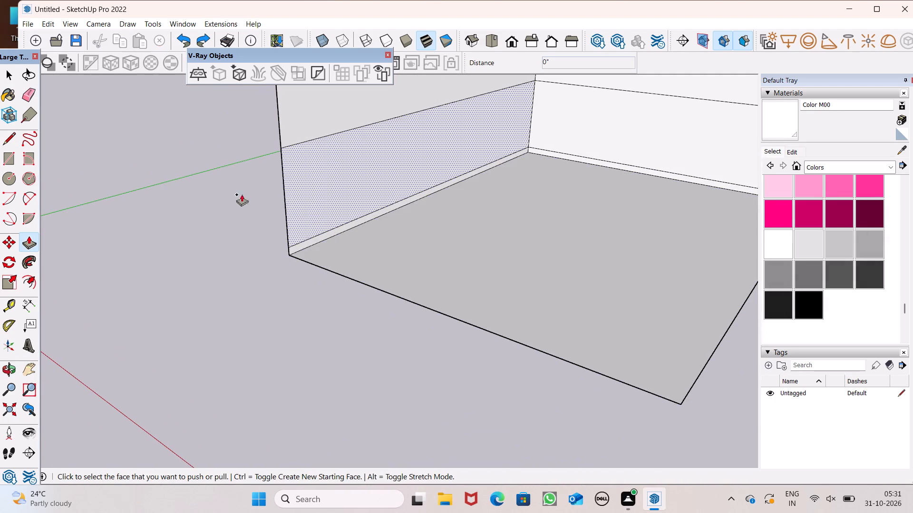
scroll(302, 176, down, 3)
middle_drag(308, 205, 366, 187)
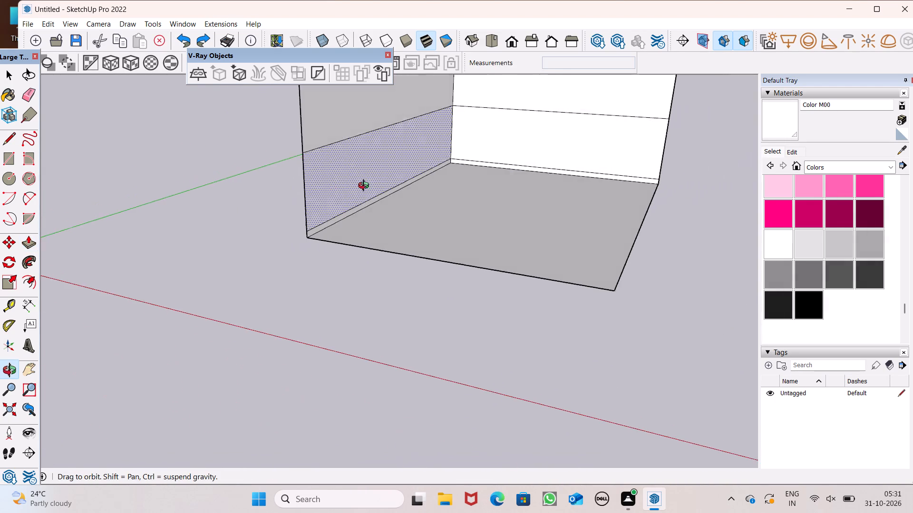
middle_drag(366, 187, 340, 188)
scroll(298, 217, down, 4)
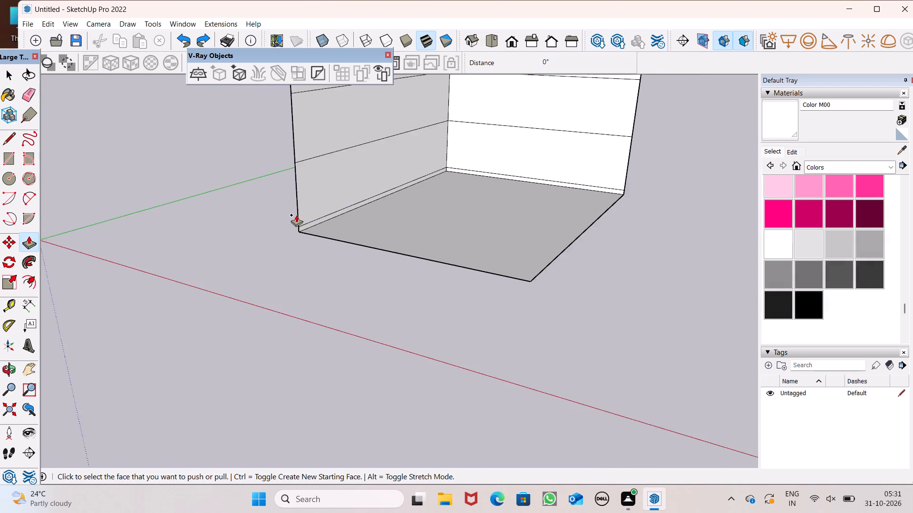
middle_drag(300, 223, 299, 255)
scroll(344, 210, up, 5)
click(296, 216)
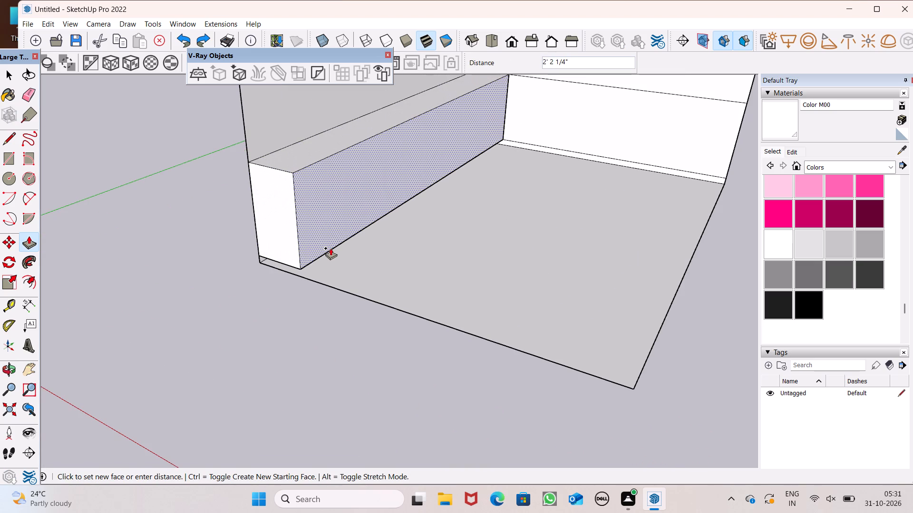
text(3')
key(Return)
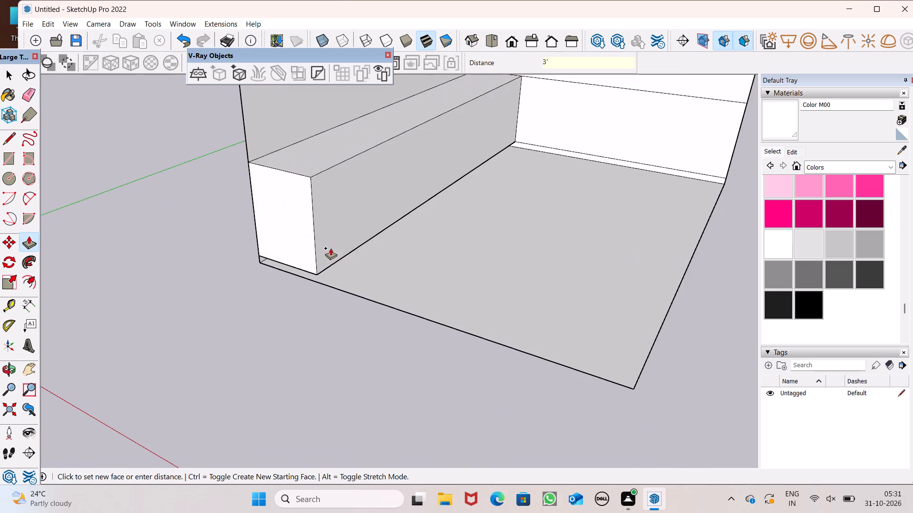
Push/pull the matching band above the base strip on the 15' wall 3' into the room.
scroll(282, 206, down, 3)
middle_drag(359, 209, 306, 273)
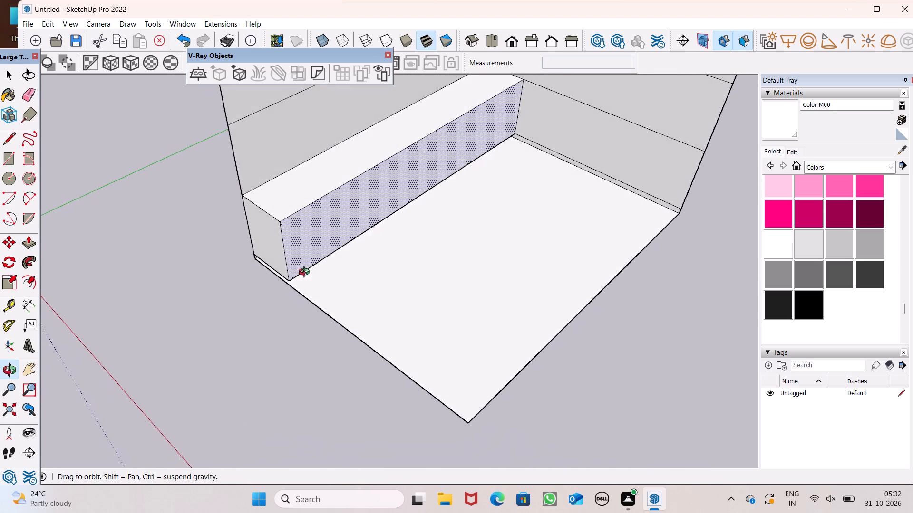
middle_drag(306, 273, 306, 272)
scroll(314, 238, down, 6)
scroll(379, 169, up, 7)
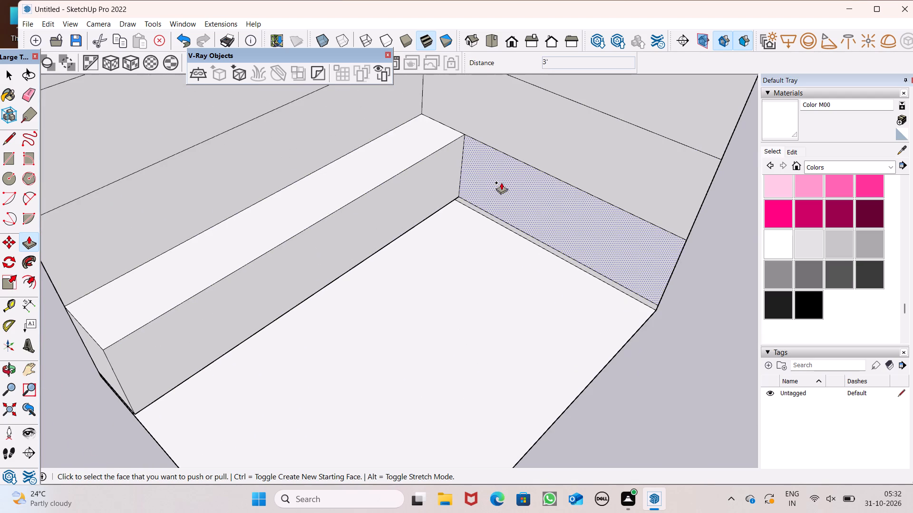
scroll(495, 188, up, 2)
drag(504, 194, 482, 232)
key(3)
key(apostrophe)
key(Return)
Push/pull the narrow base strip beneath the 20' wall's projecting block 2' into the room.
scroll(419, 169, down, 3)
middle_drag(424, 190, 430, 179)
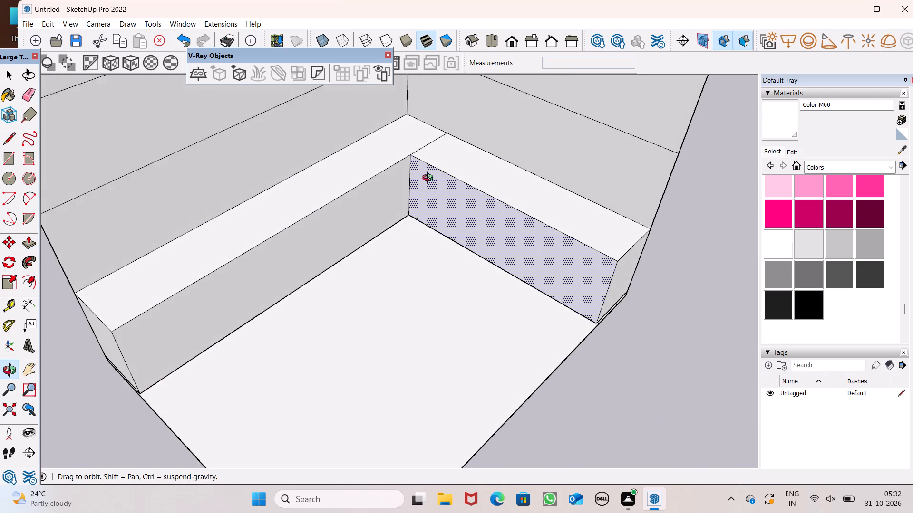
middle_drag(430, 179, 421, 30)
middle_drag(377, 255, 403, 232)
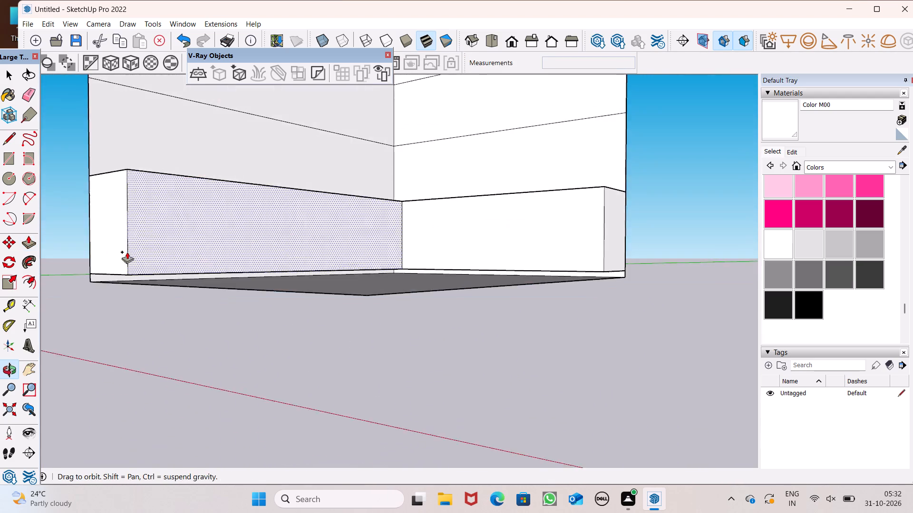
scroll(117, 256, up, 1)
middle_drag(121, 258, 153, 275)
scroll(136, 298, up, 14)
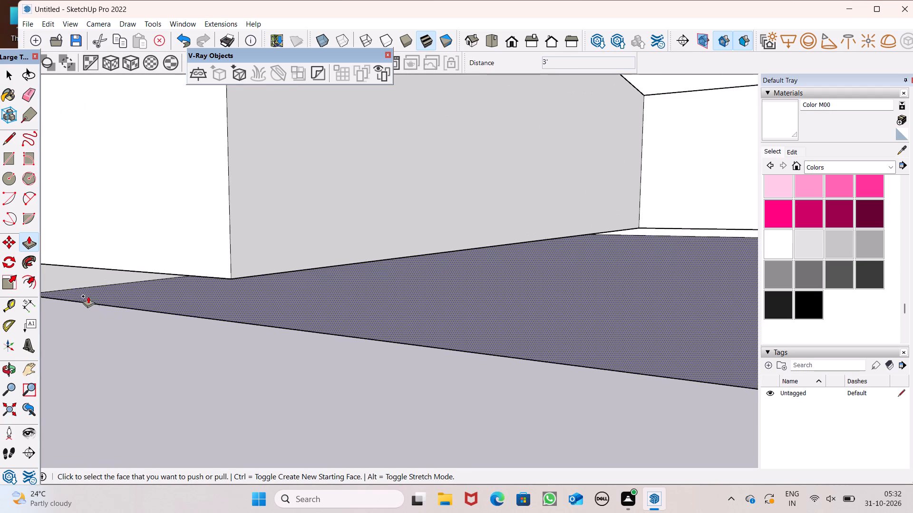
drag(77, 281, 167, 319)
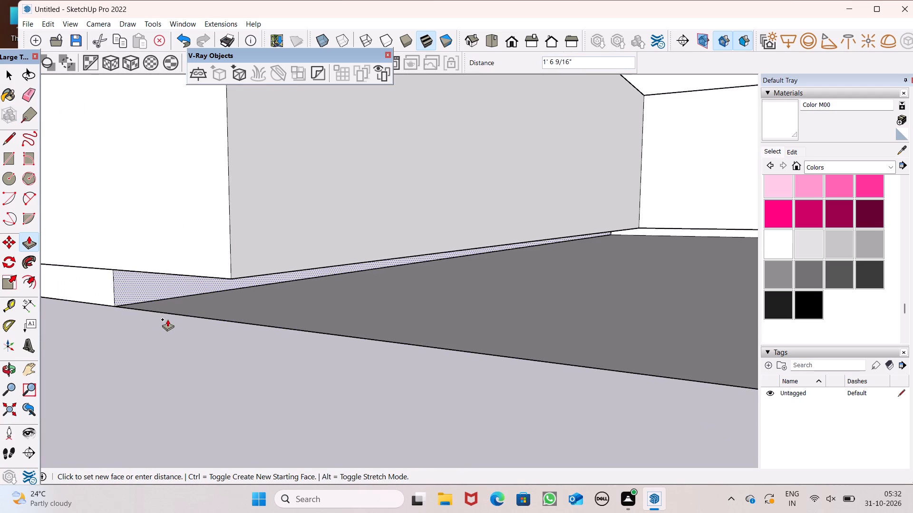
drag(167, 319, 169, 320)
key(2)
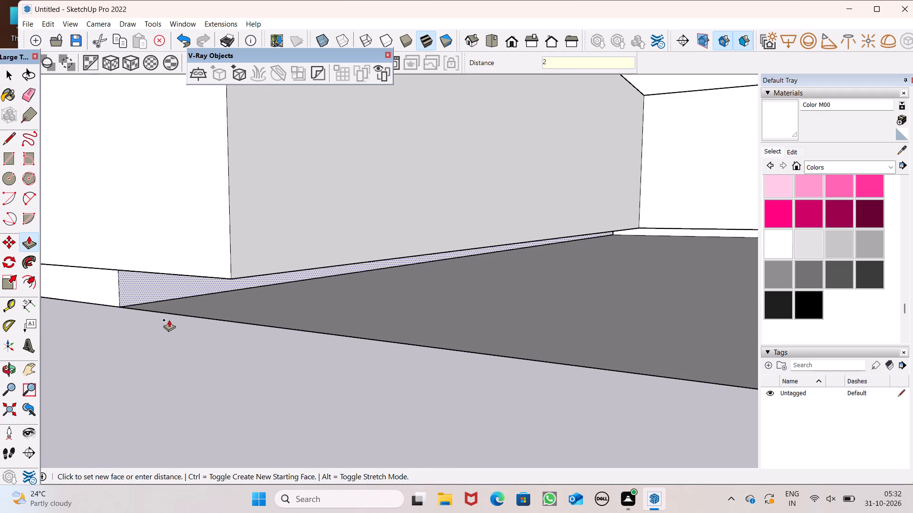
drag(169, 320, 170, 320)
key(apostrophe)
key(Return)
Push/pull the narrow base strip beneath the 15' wall's projecting block 2' into the room.
scroll(169, 318, down, 8)
middle_drag(273, 300, 247, 301)
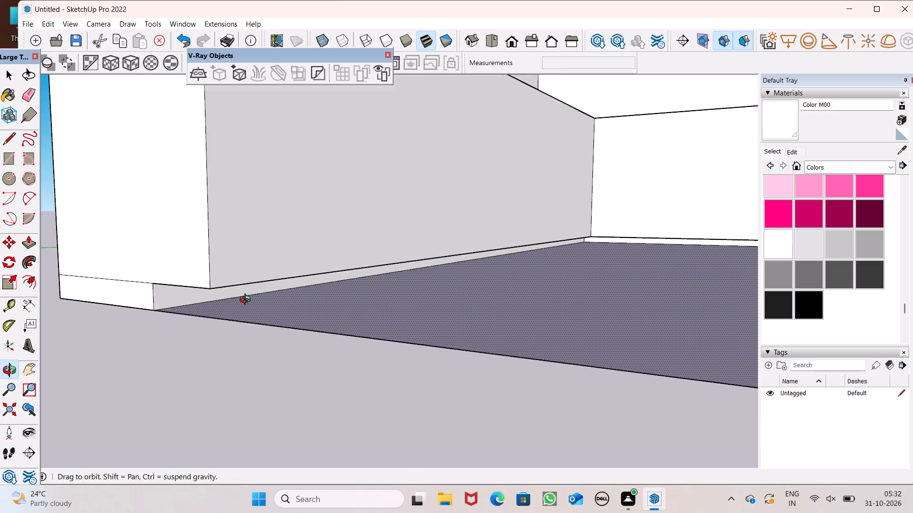
middle_drag(247, 301, 179, 305)
scroll(23, 296, down, 8)
scroll(177, 275, down, 14)
middle_drag(298, 278, 204, 270)
scroll(392, 279, up, 7)
middle_drag(538, 275, 597, 264)
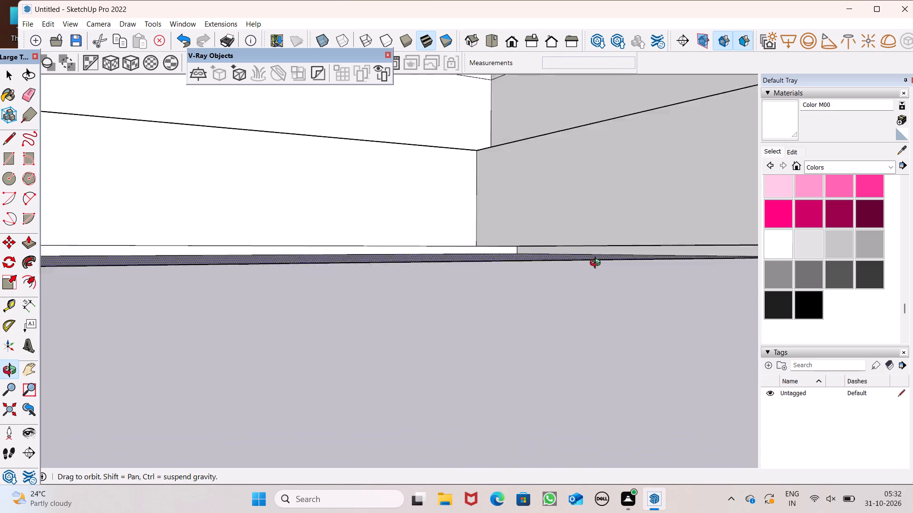
middle_drag(597, 264, 642, 270)
scroll(585, 247, up, 11)
drag(558, 252, 534, 266)
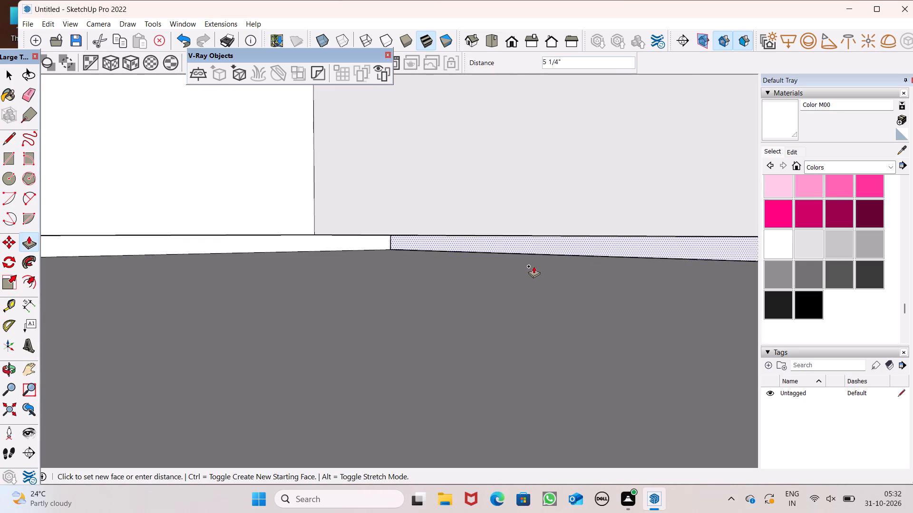
drag(534, 266, 531, 268)
text(2')
key(Return)
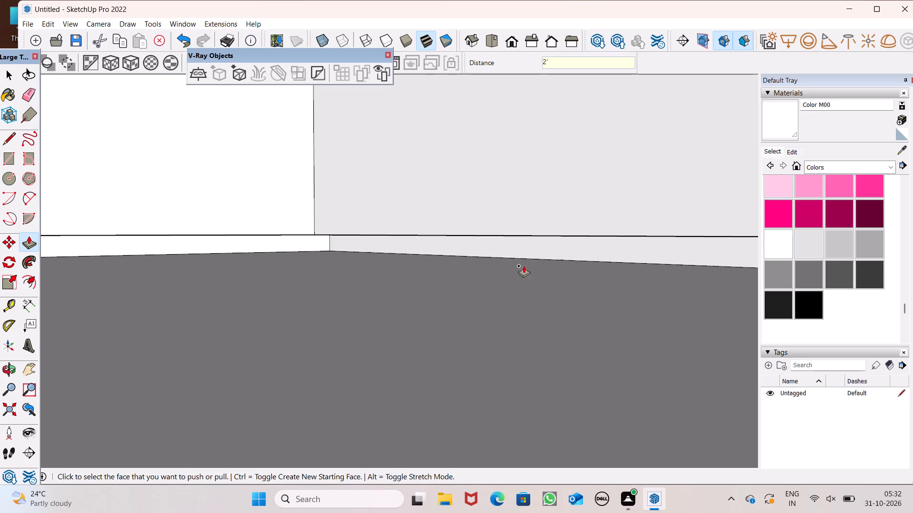
Push/pull the recessed base strip's front face on the 20' wall a further 5" into the room.
scroll(437, 231, down, 5)
middle_drag(452, 260, 518, 307)
scroll(490, 252, down, 16)
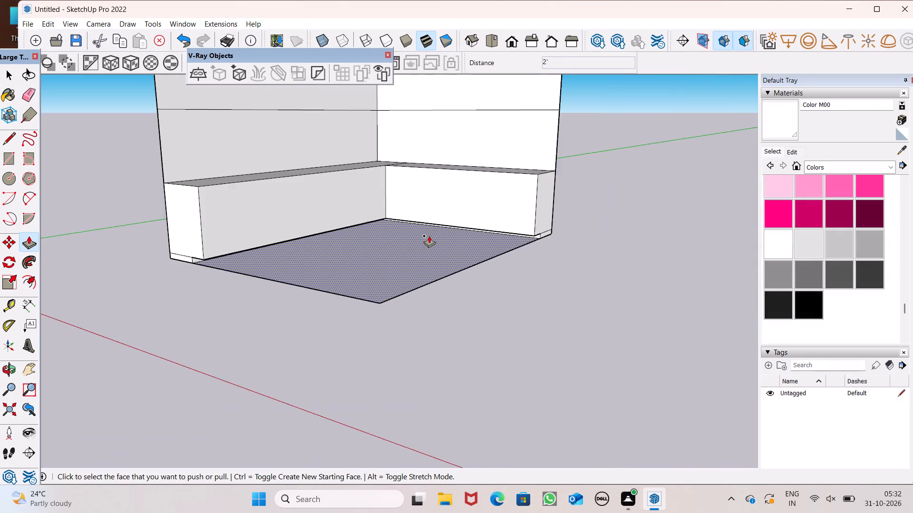
scroll(429, 238, down, 3)
middle_drag(466, 249, 510, 239)
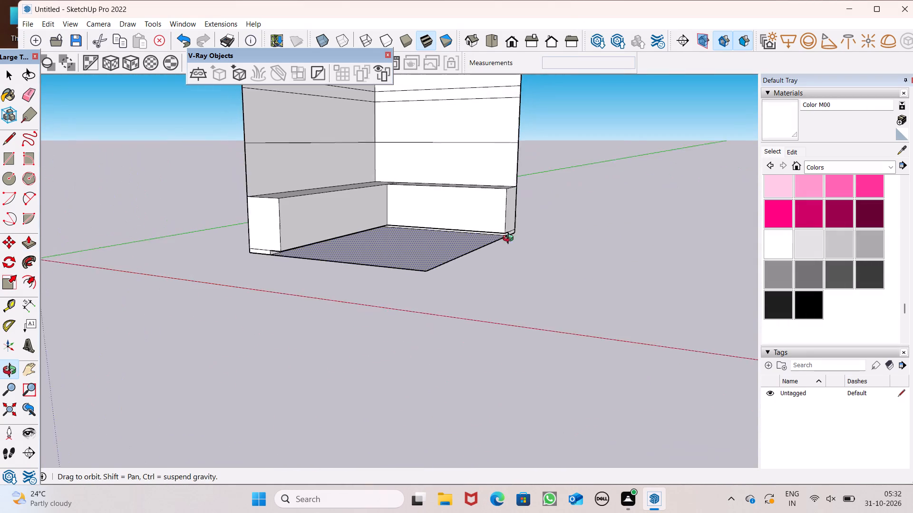
middle_drag(510, 239, 544, 239)
scroll(382, 237, up, 6)
scroll(214, 288, up, 6)
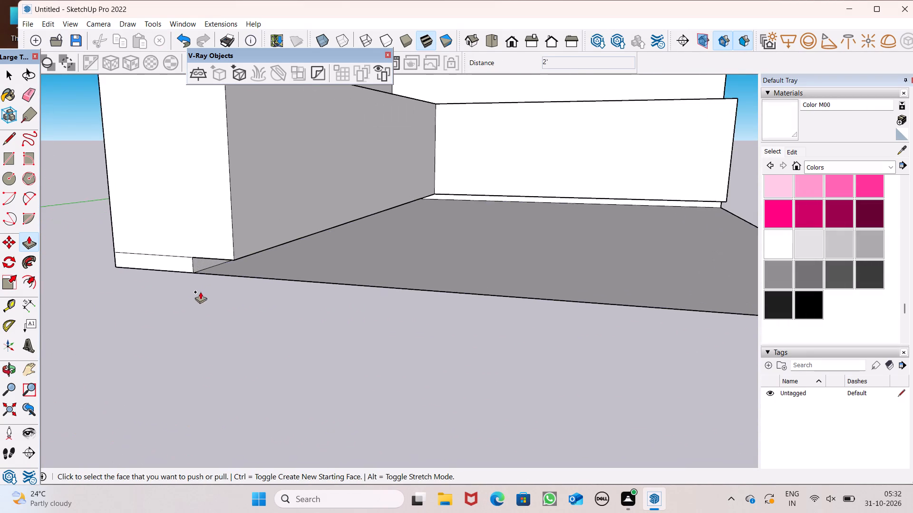
scroll(212, 277, up, 5)
drag(194, 252, 205, 253)
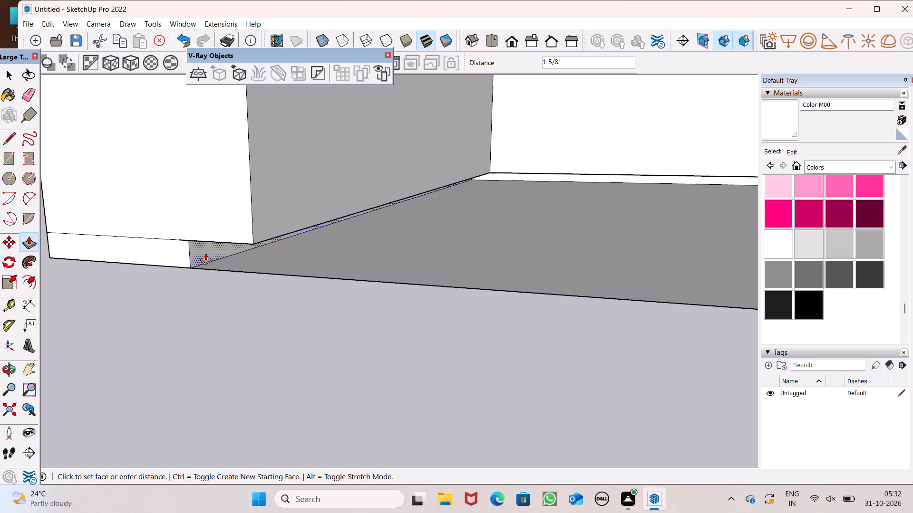
drag(205, 253, 206, 253)
text(5")
key(Return)
Push/pull the recessed base strip's front face on the 15' wall a further 5" into the room.
scroll(97, 261, down, 8)
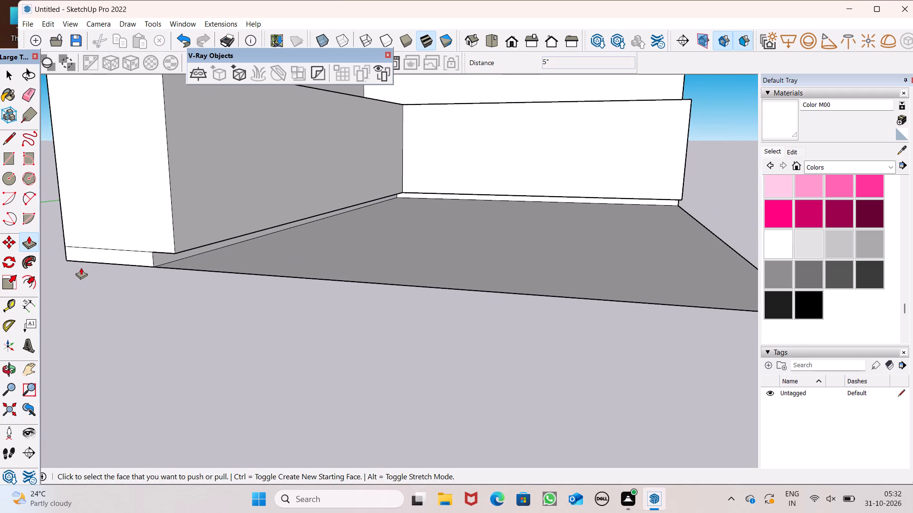
middle_drag(464, 256, 241, 275)
scroll(241, 275, up, 1)
scroll(245, 269, down, 4)
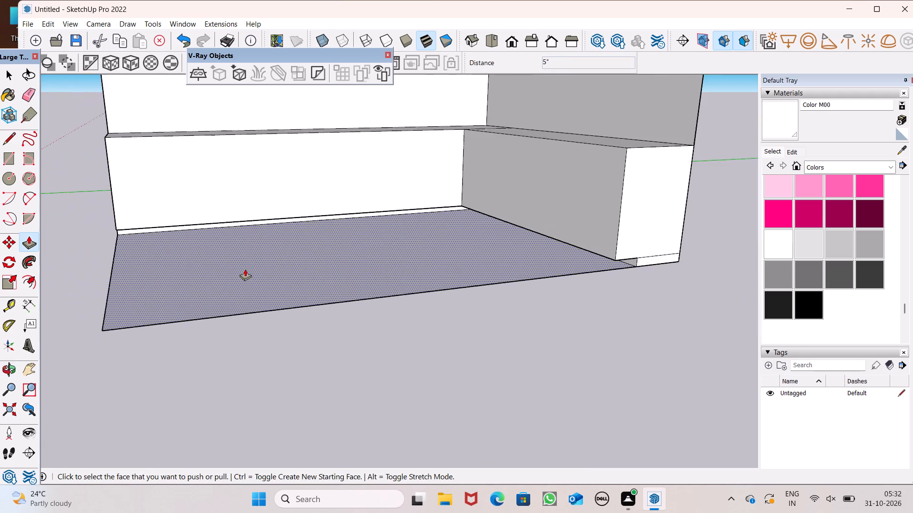
middle_drag(445, 259, 448, 237)
scroll(591, 231, up, 7)
scroll(674, 266, up, 4)
drag(670, 256, 660, 259)
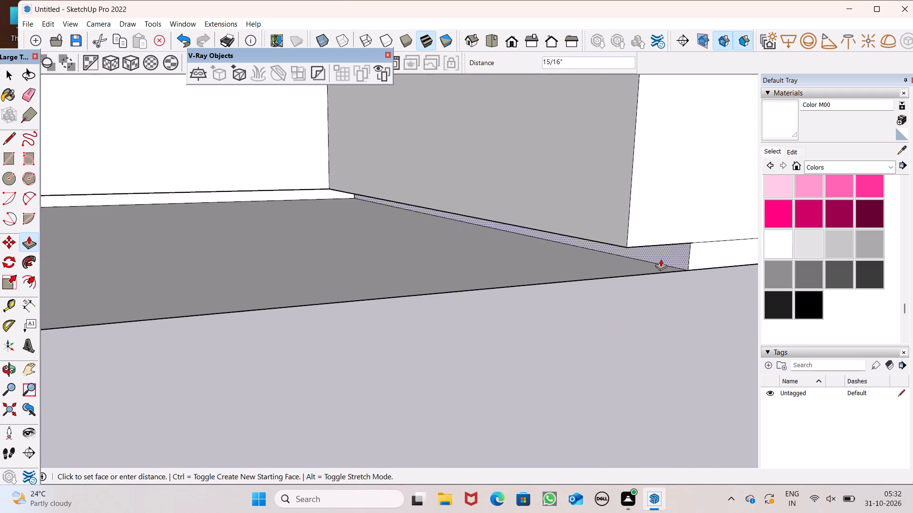
drag(660, 259, 647, 266)
text(5")
key(Return)
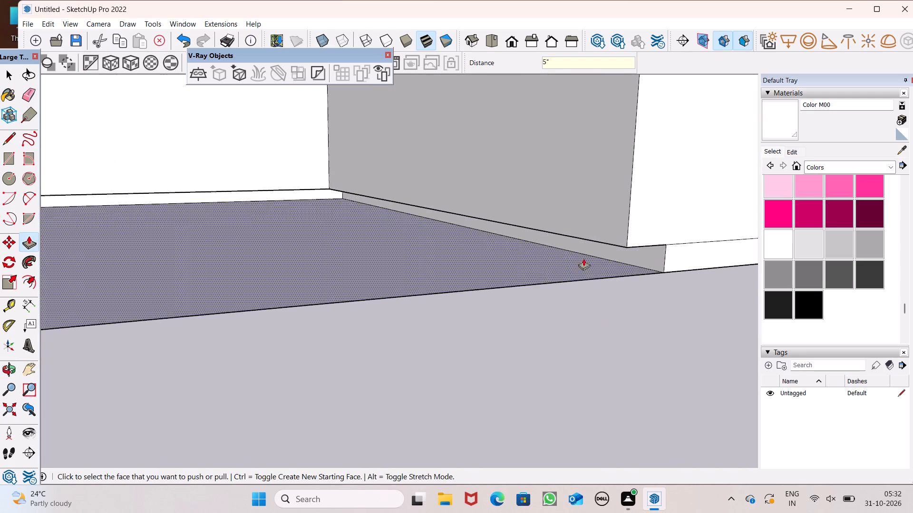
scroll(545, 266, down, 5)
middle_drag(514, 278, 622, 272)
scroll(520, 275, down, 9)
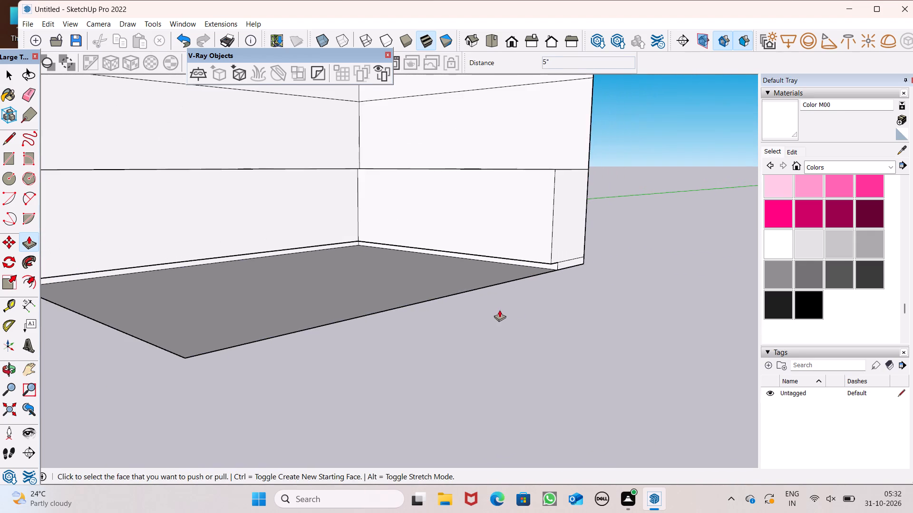
Push/pull the 20' wall's band just below the thin upper strip 3' into the room.
middle_drag(502, 310, 481, 368)
scroll(408, 298, down, 9)
middle_drag(398, 282, 393, 249)
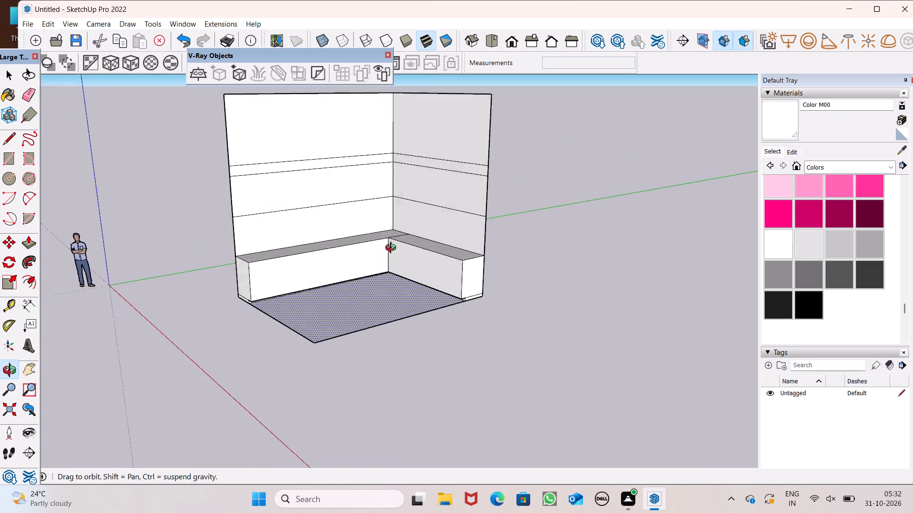
middle_drag(393, 249, 404, 246)
scroll(288, 152, up, 7)
scroll(272, 203, down, 5)
middle_drag(257, 215, 303, 228)
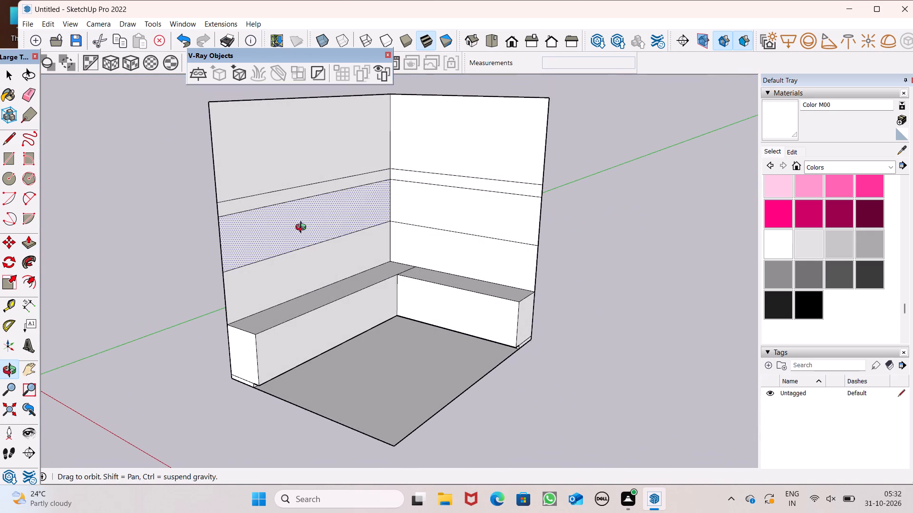
middle_drag(303, 228, 302, 228)
scroll(302, 228, up, 1)
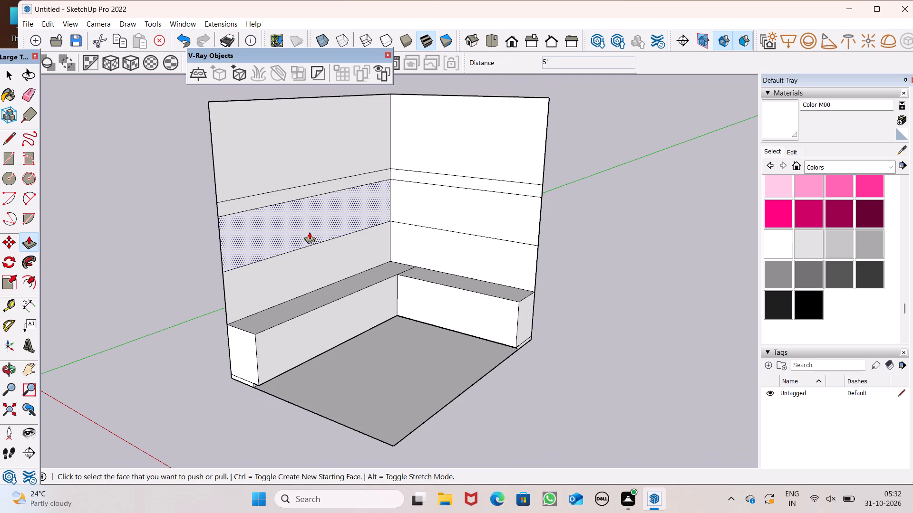
scroll(313, 228, down, 4)
scroll(280, 320, up, 5)
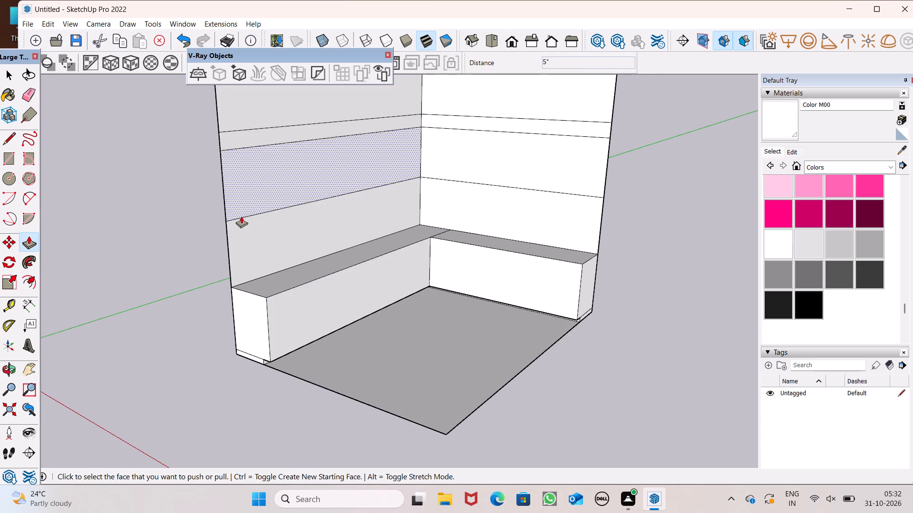
drag(238, 210, 265, 301)
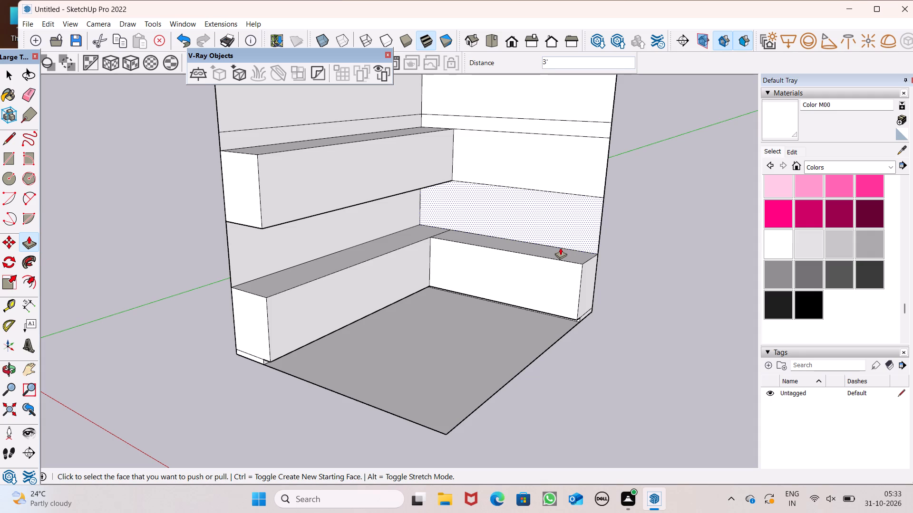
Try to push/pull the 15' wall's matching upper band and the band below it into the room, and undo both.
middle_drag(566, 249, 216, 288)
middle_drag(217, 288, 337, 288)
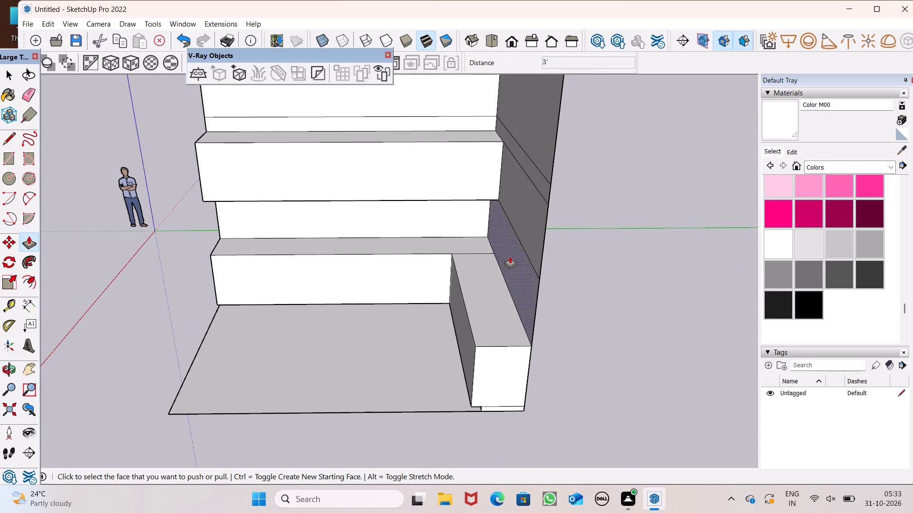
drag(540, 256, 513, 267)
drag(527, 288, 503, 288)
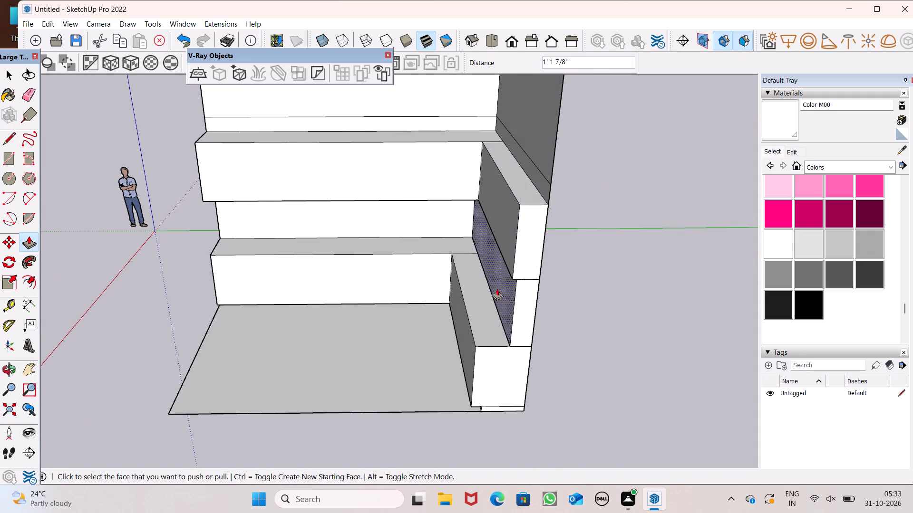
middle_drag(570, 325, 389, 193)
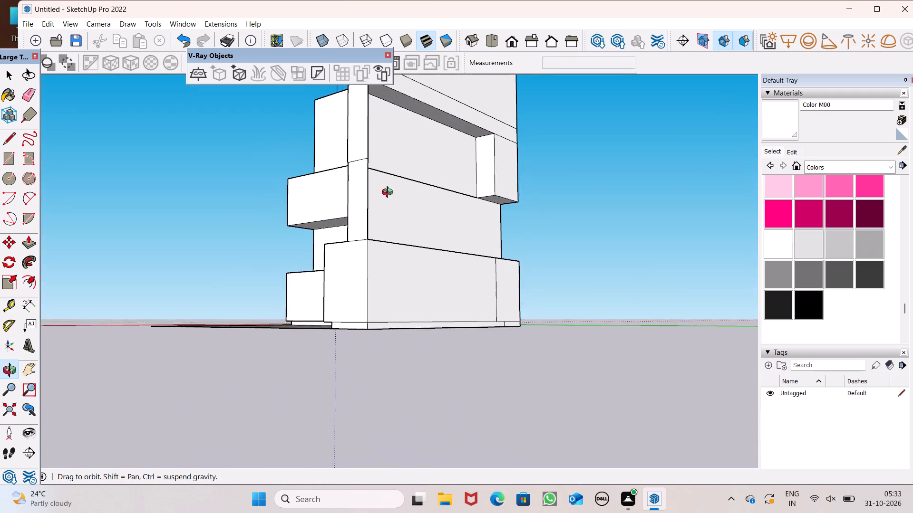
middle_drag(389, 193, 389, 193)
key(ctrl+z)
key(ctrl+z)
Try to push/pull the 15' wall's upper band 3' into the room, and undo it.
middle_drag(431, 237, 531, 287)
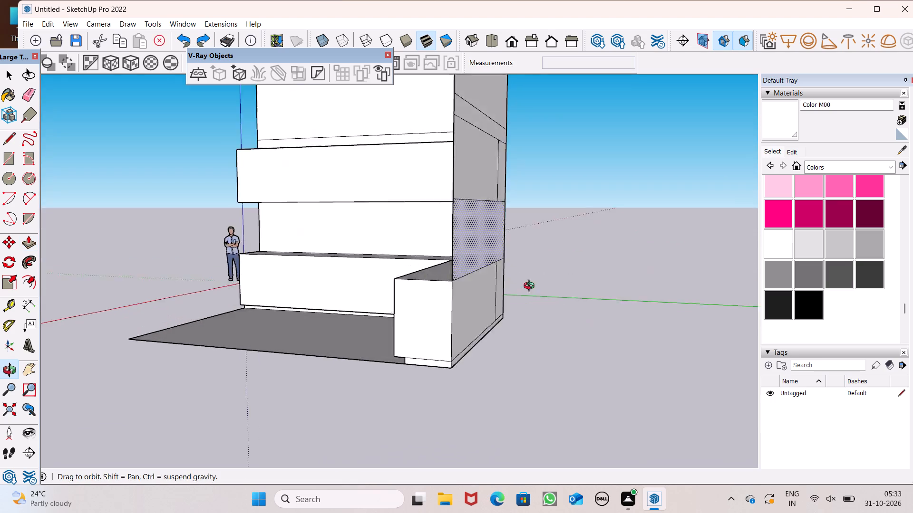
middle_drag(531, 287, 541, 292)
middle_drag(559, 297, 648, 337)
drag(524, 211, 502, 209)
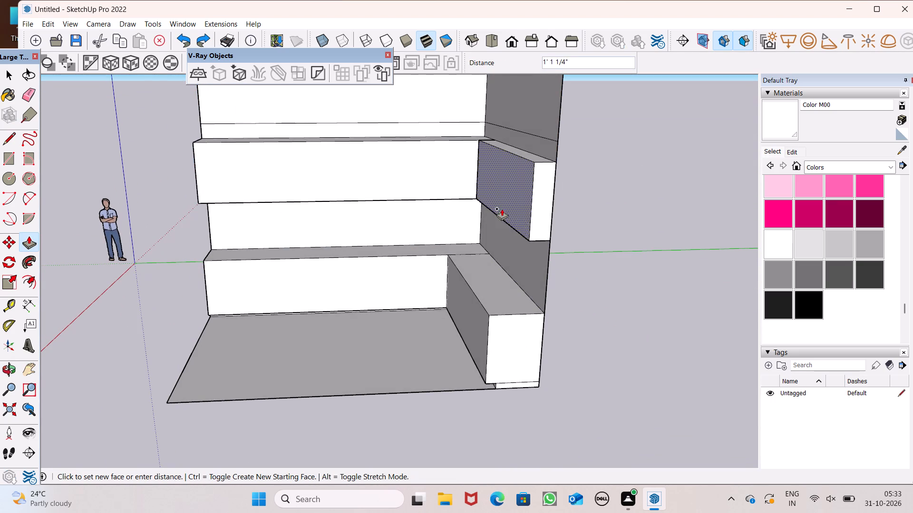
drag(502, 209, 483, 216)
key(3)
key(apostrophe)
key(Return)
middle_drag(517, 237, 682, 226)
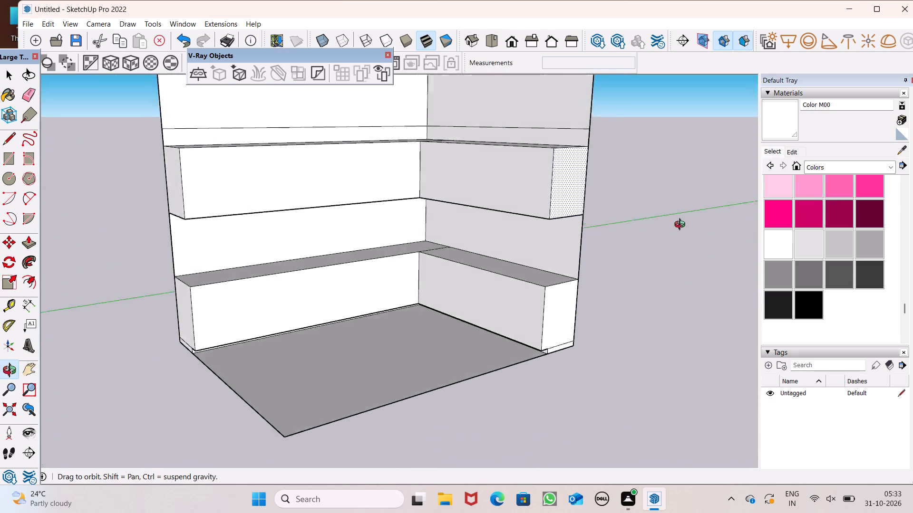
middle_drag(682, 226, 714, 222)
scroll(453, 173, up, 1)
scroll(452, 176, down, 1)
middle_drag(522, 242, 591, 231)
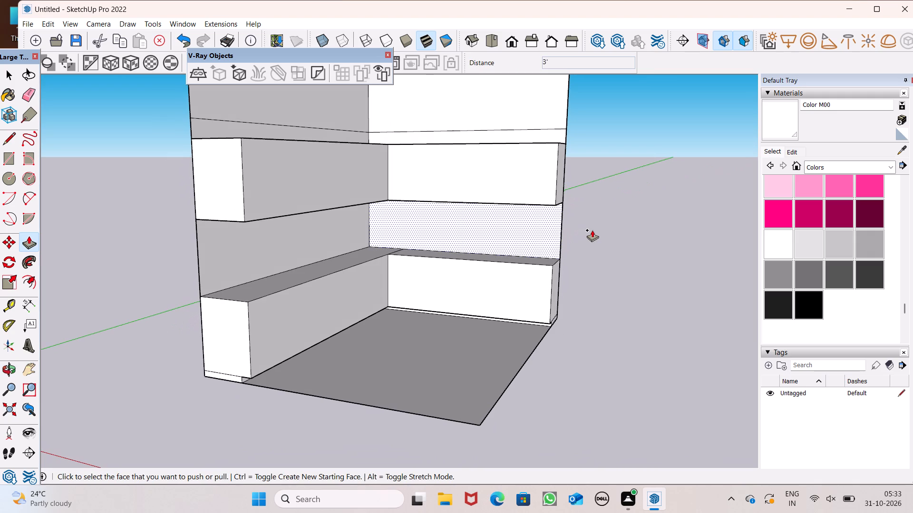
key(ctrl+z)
Push/pull the top section of the 20' wall's outer face 4" outward.
scroll(581, 186, up, 1)
scroll(535, 170, up, 5)
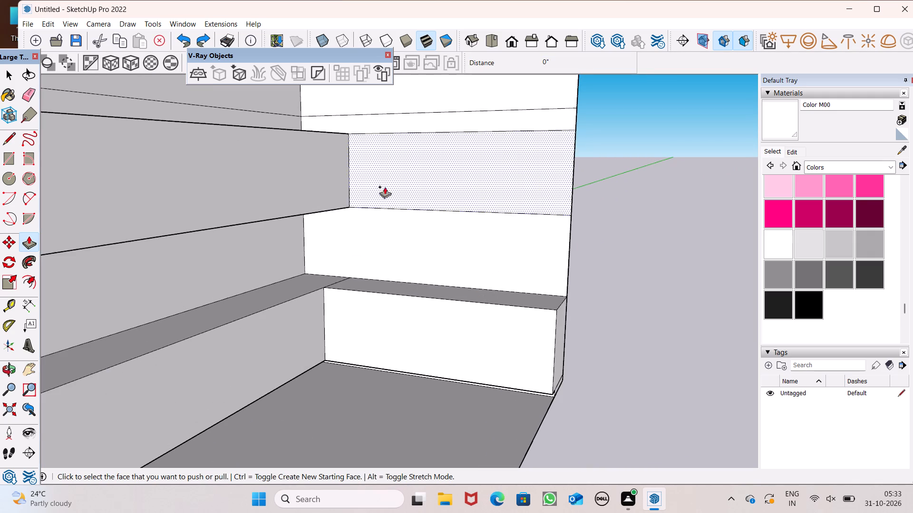
scroll(346, 191, down, 6)
scroll(237, 197, down, 4)
middle_drag(257, 232, 348, 272)
scroll(371, 199, up, 7)
scroll(368, 192, down, 1)
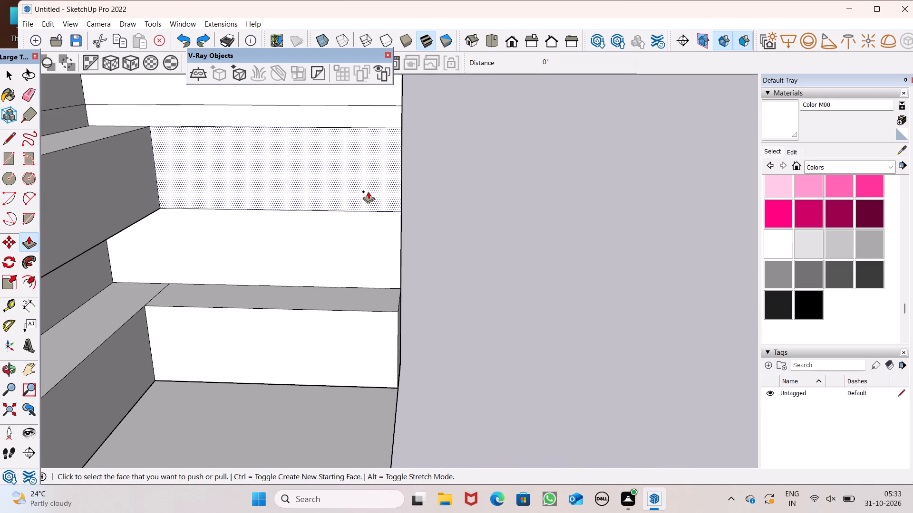
middle_drag(443, 231, 109, 246)
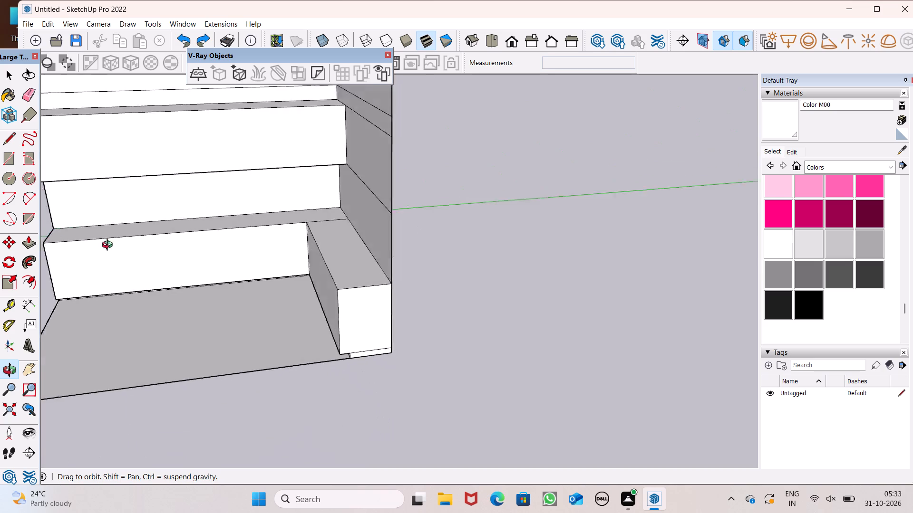
middle_drag(109, 246, 0, 237)
scroll(318, 222, down, 4)
middle_drag(318, 223, 323, 223)
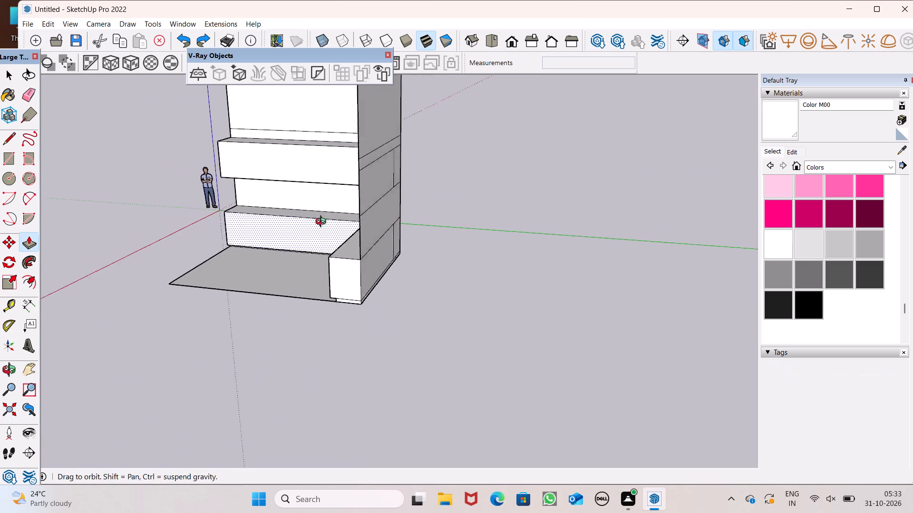
middle_drag(323, 223, 700, 191)
middle_drag(308, 226, 558, 283)
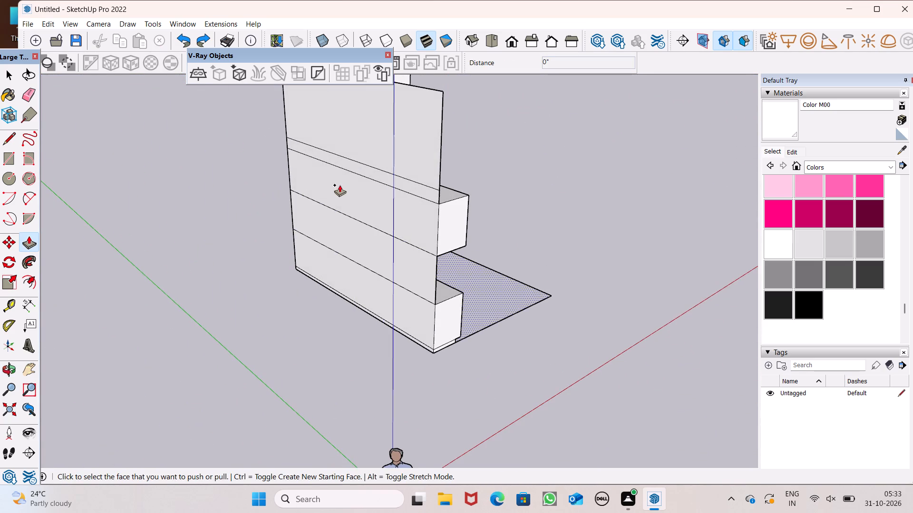
scroll(385, 144, up, 3)
click(386, 144)
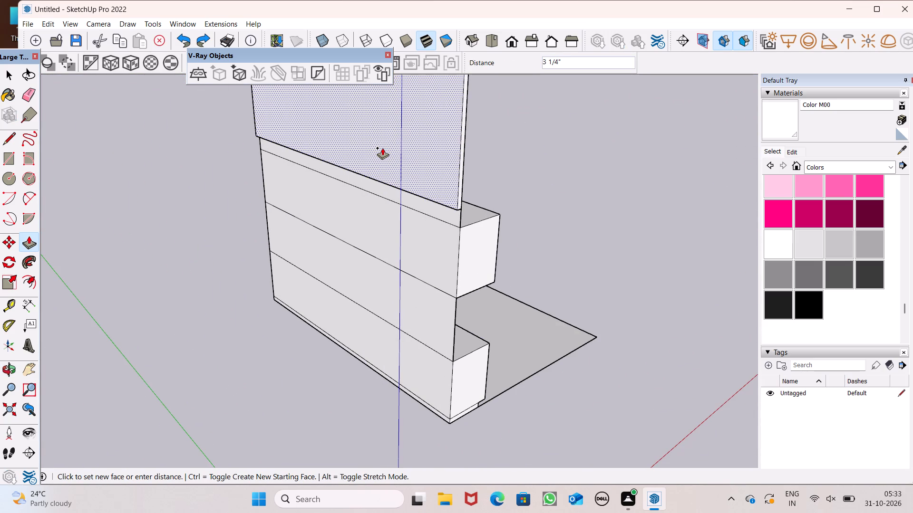
key(4)
key(shift+quotedbl)
key(Return)
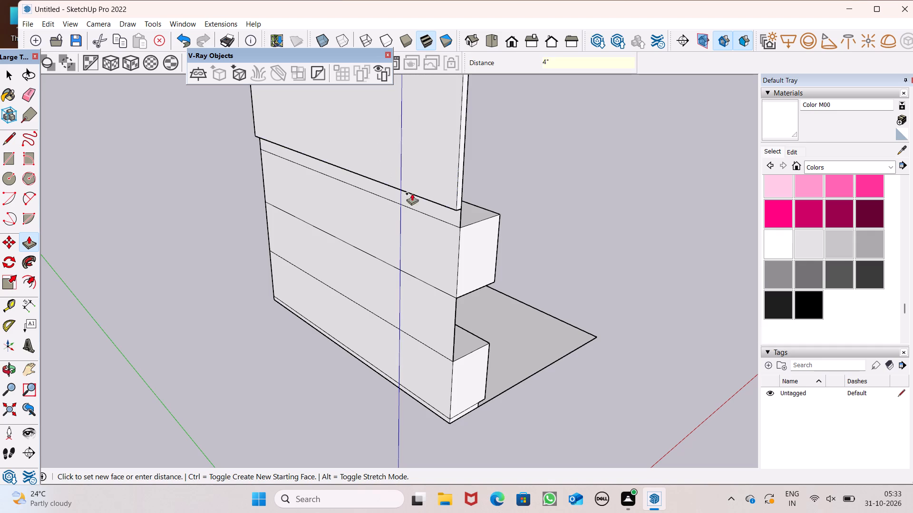
Push/pull the remaining bands on the 20' wall's outer face 4" outward, down to just above the base strip.
drag(418, 200, 402, 180)
drag(439, 237, 435, 217)
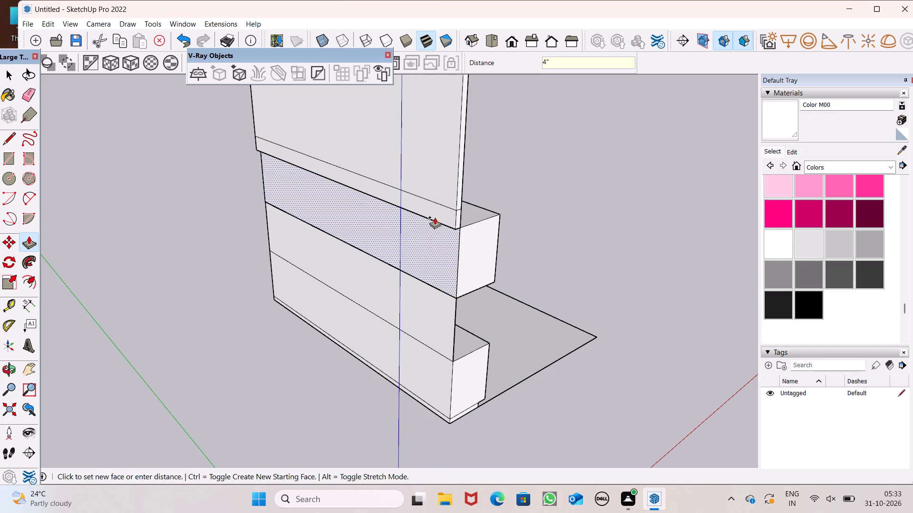
drag(435, 217, 435, 198)
drag(430, 305, 415, 250)
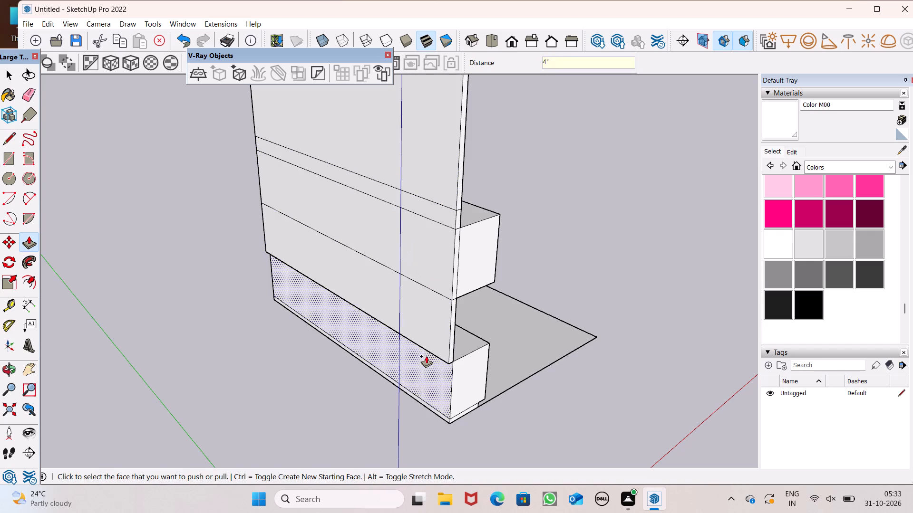
drag(427, 358, 442, 307)
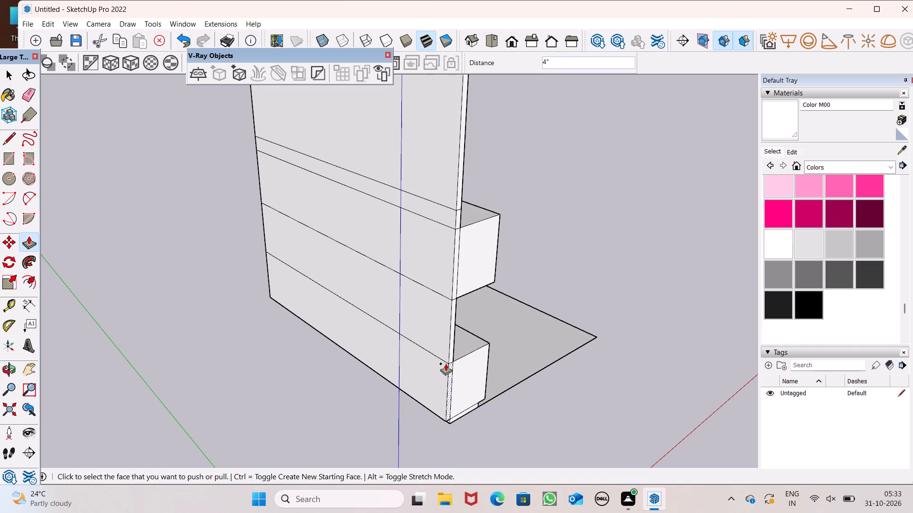
Push/pull the narrow base strip on the 20' wall's outer face 4" outward.
middle_drag(435, 361, 404, 246)
scroll(410, 356, up, 12)
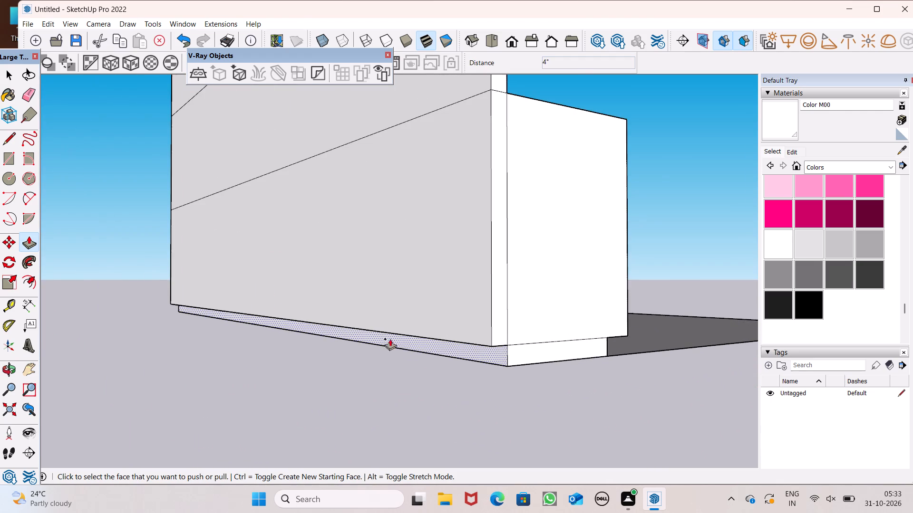
drag(415, 346, 397, 300)
Push/pull the counter-height section of the 15' wall's outer face 4" outward.
scroll(376, 254, down, 3)
middle_drag(416, 285, 121, 317)
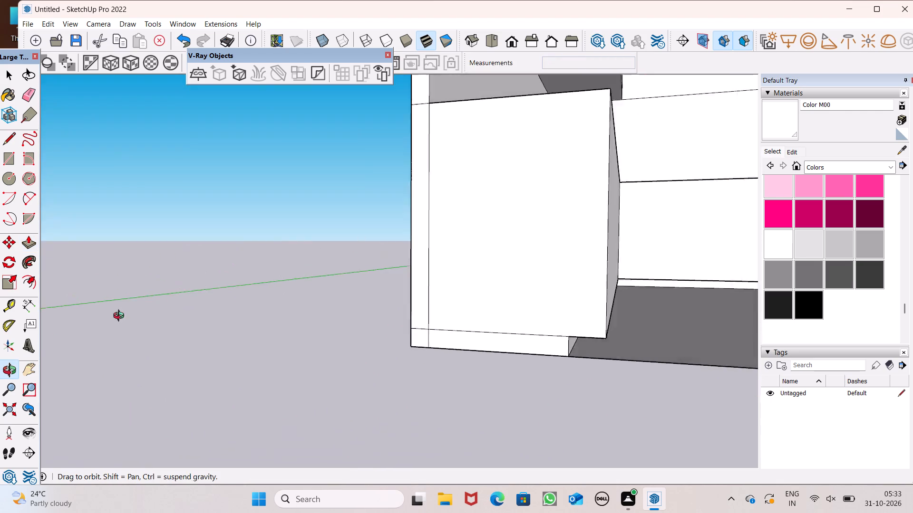
middle_drag(121, 317, 56, 329)
scroll(248, 218, down, 7)
scroll(194, 213, down, 11)
middle_drag(348, 286, 19, 296)
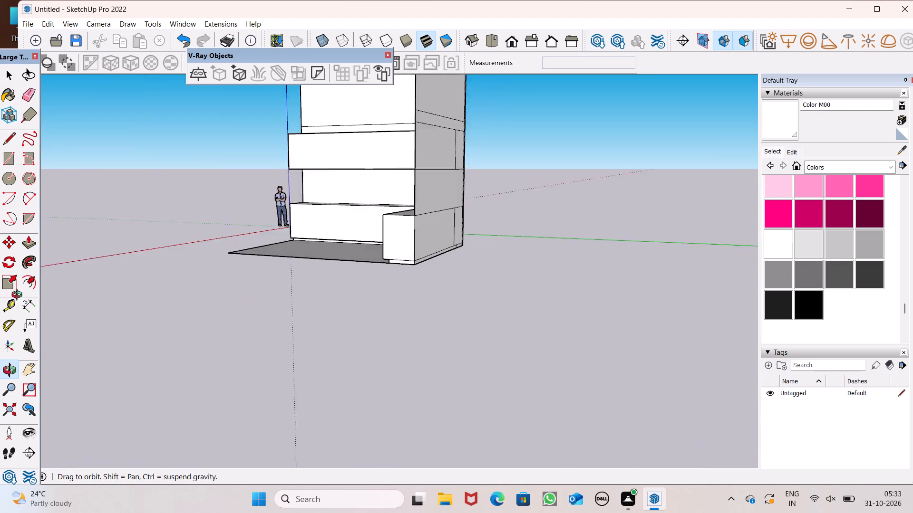
middle_drag(19, 296, 0, 296)
scroll(312, 246, up, 6)
scroll(416, 265, up, 5)
scroll(296, 262, down, 7)
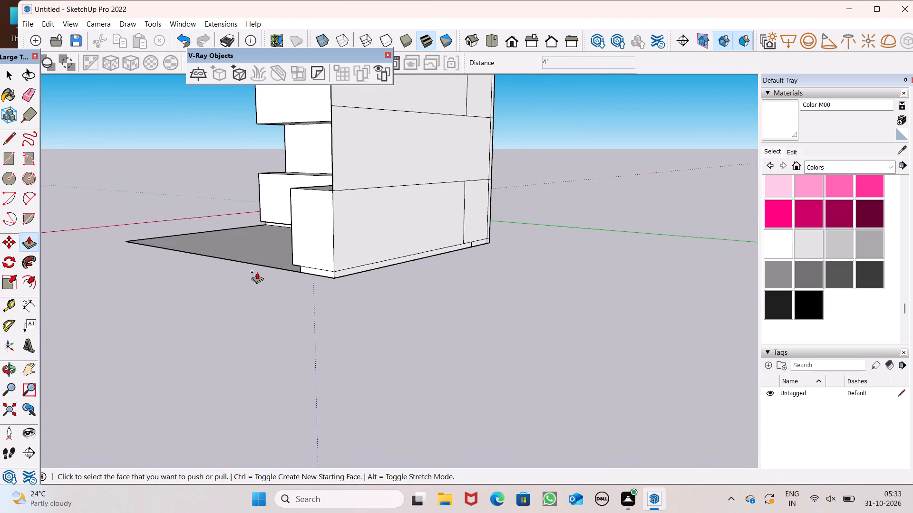
scroll(360, 252, down, 5)
middle_drag(434, 252, 400, 302)
scroll(413, 271, up, 7)
drag(372, 228, 374, 238)
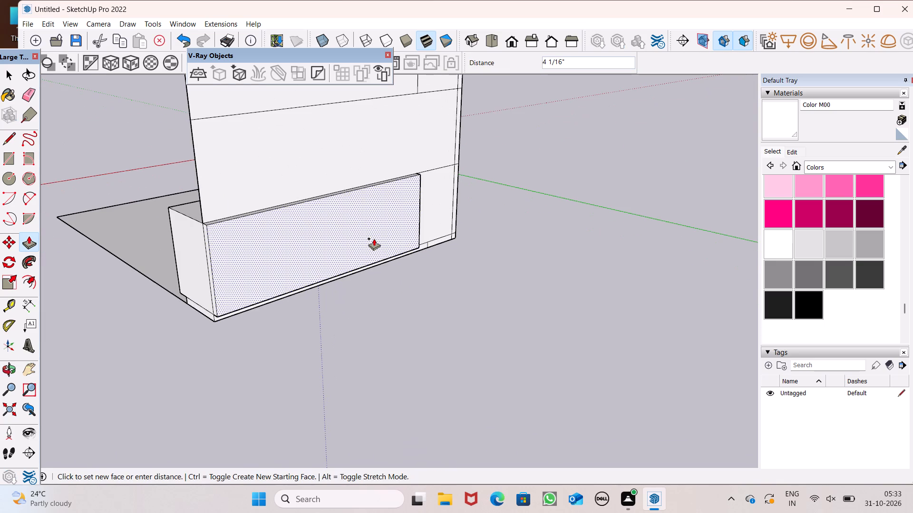
drag(374, 238, 376, 239)
key(4)
key(shift+quotedbl)
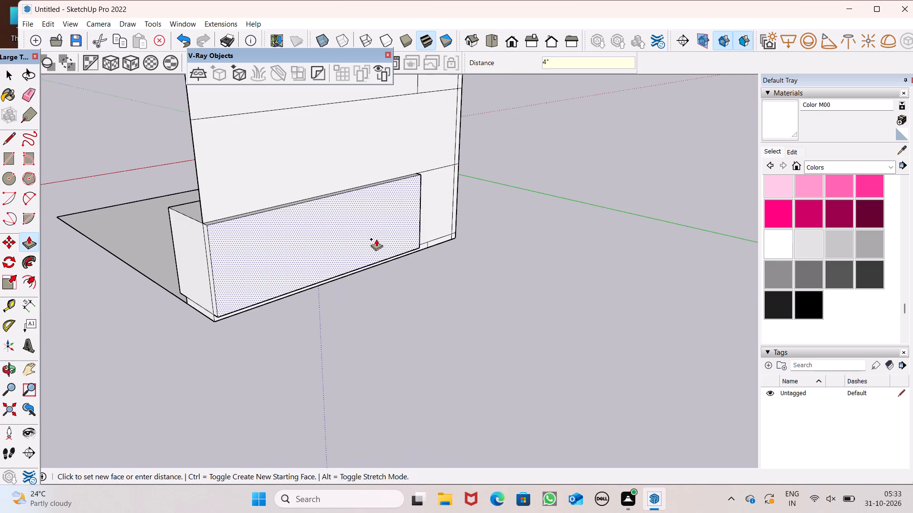
key(Return)
drag(376, 239, 377, 239)
Push/pull the small corner section beside it on the 15' wall's outer face outward, flush with the 4" projection.
middle_drag(439, 219, 368, 298)
scroll(405, 254, up, 6)
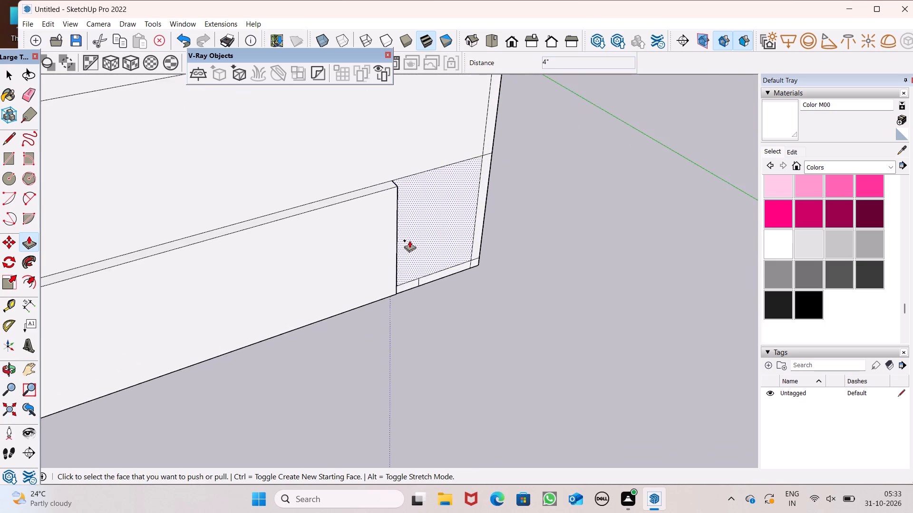
drag(416, 229, 367, 247)
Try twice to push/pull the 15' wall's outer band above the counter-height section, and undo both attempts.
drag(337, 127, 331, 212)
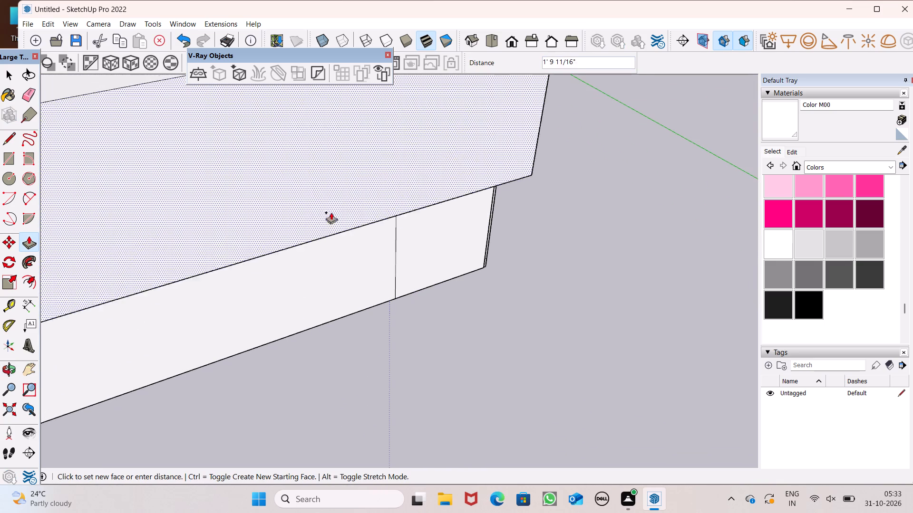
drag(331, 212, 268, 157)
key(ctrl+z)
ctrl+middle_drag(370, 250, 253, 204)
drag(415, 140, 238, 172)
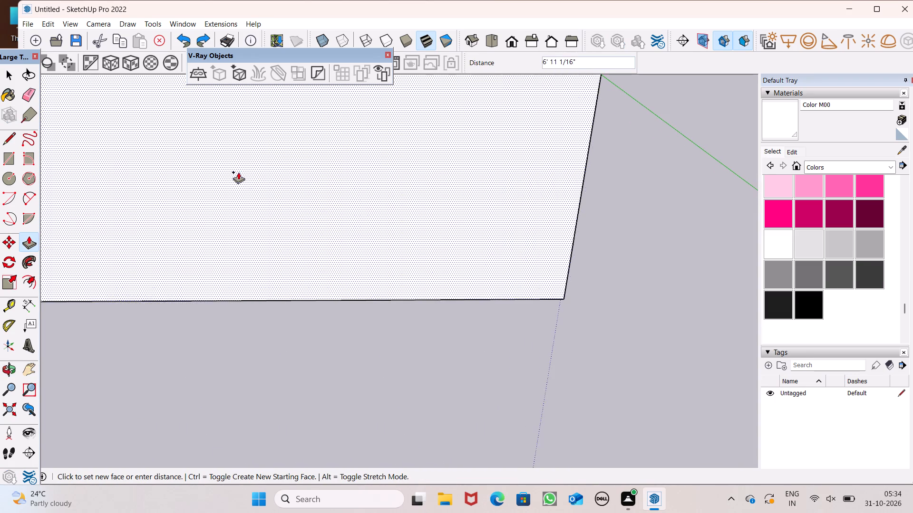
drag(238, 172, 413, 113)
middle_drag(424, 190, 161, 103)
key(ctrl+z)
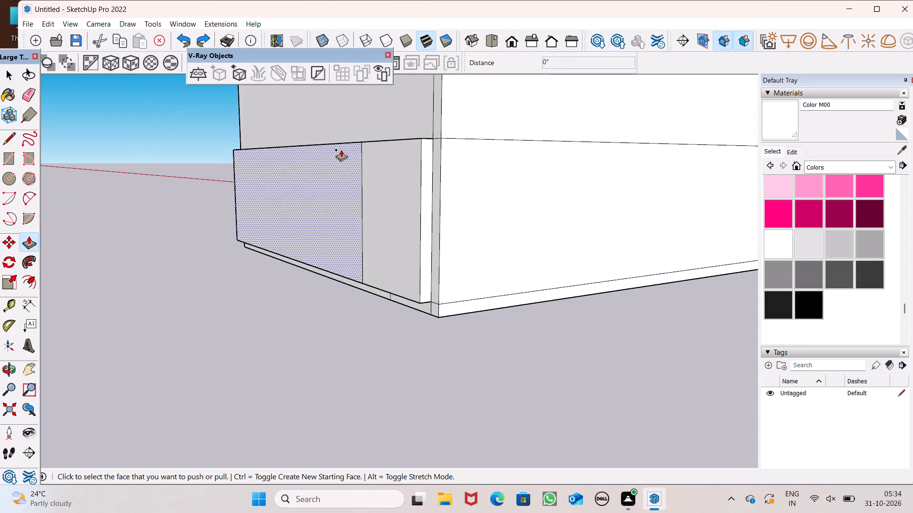
Push/pull the 15' wall's outer band above the counter-height section 4" outward, level with the section below.
drag(401, 123, 414, 149)
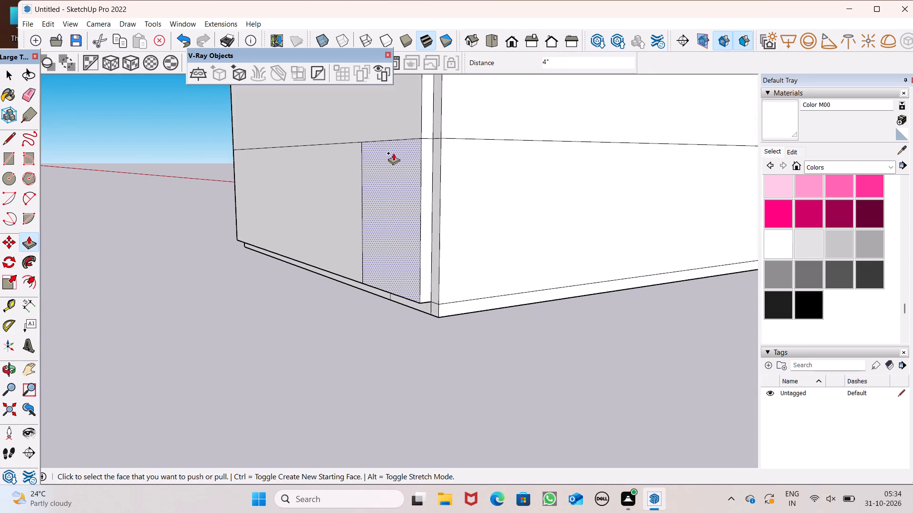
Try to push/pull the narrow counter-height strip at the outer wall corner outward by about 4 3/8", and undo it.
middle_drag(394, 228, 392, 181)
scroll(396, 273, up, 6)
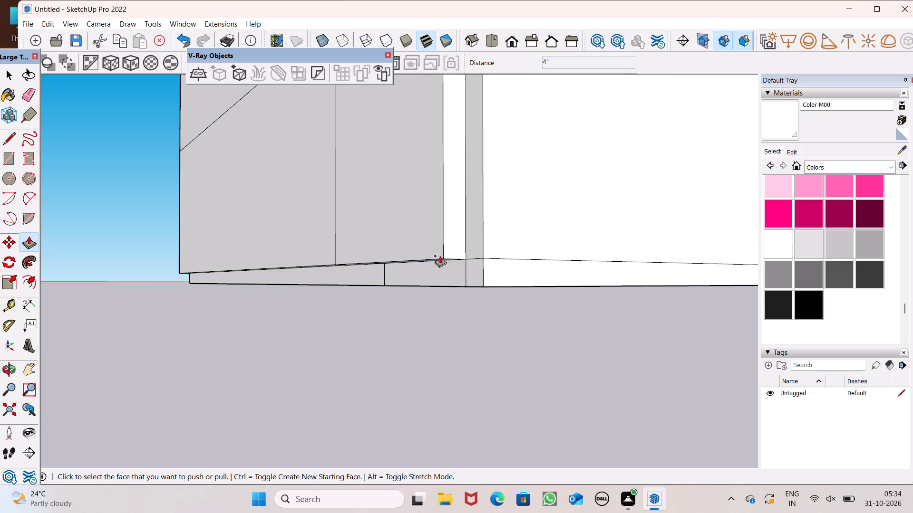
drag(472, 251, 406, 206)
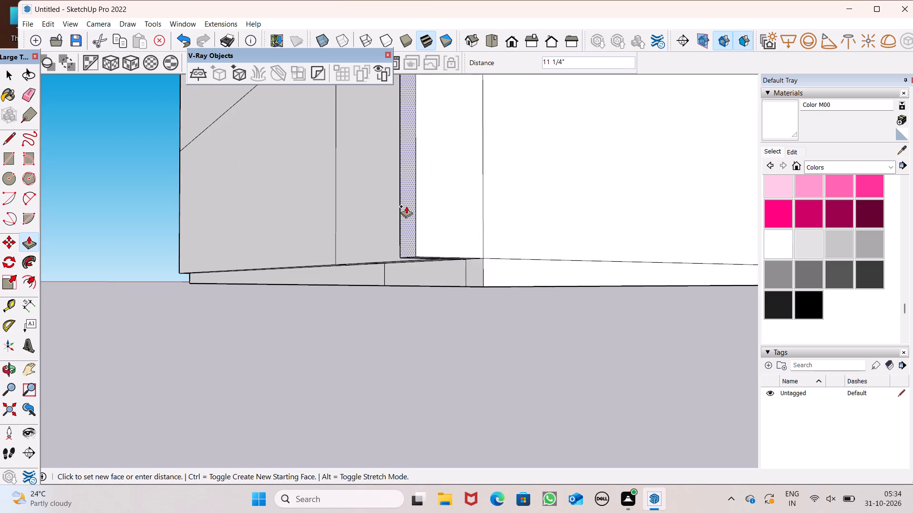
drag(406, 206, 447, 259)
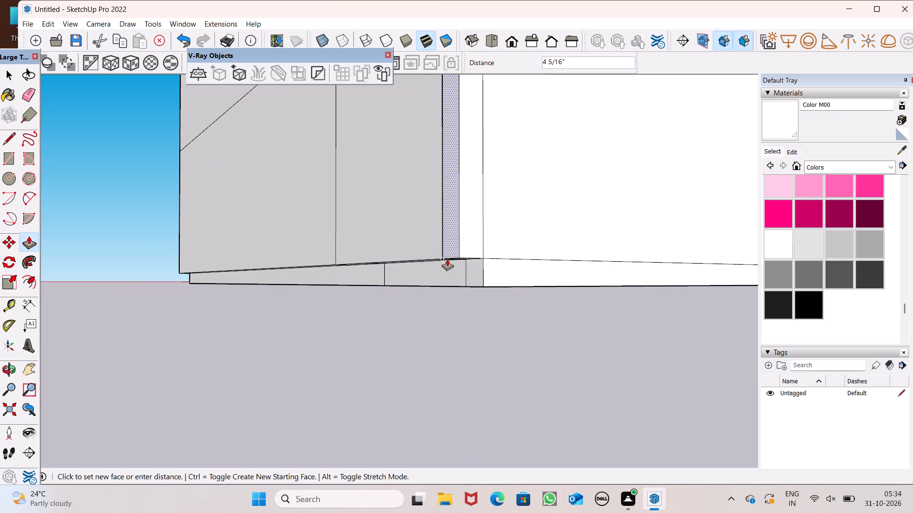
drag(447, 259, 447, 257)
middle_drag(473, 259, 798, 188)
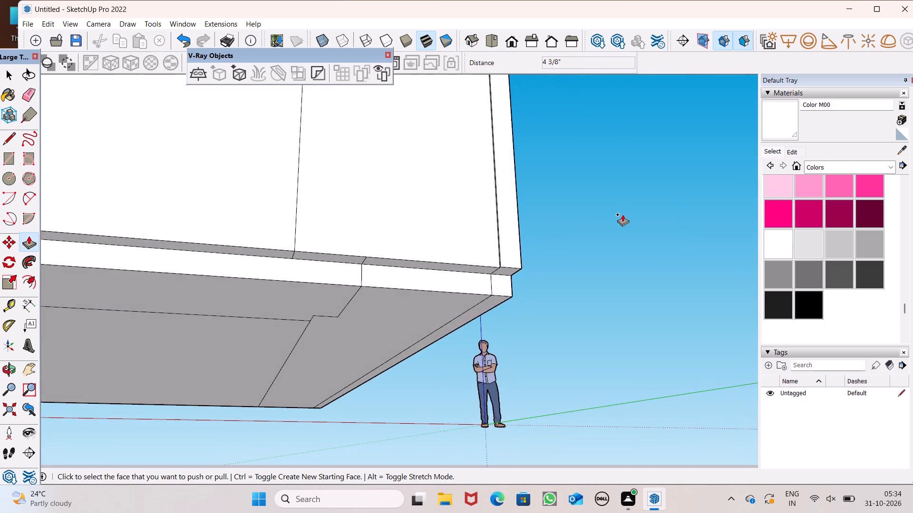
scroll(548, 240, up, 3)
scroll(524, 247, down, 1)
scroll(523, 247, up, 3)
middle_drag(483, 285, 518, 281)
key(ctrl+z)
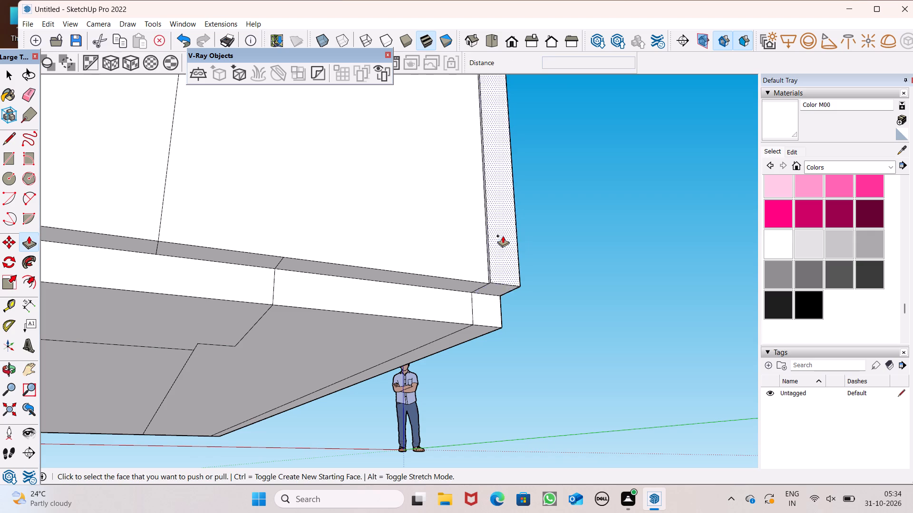
Push/pull the recessed base strip sections along the 15' wall's outer face 4" outward, flush with the wall above.
drag(486, 294, 459, 279)
drag(452, 312, 419, 266)
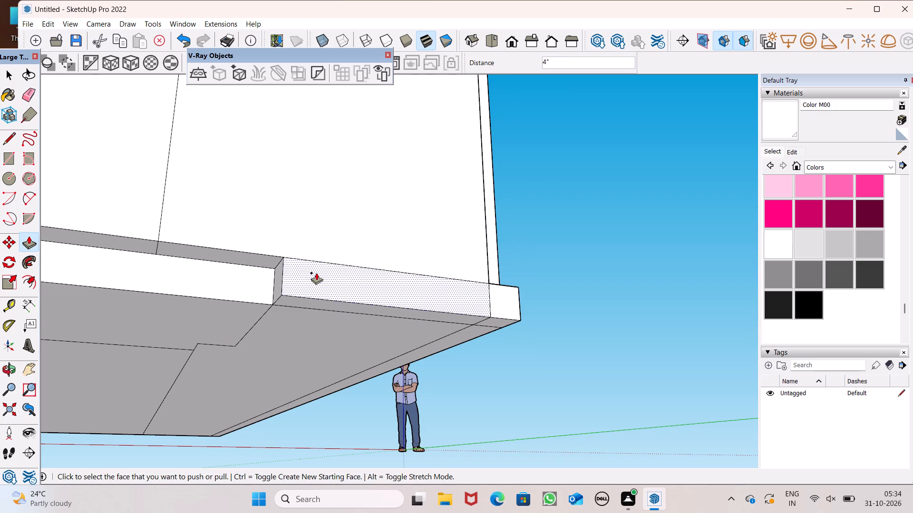
drag(253, 274, 351, 256)
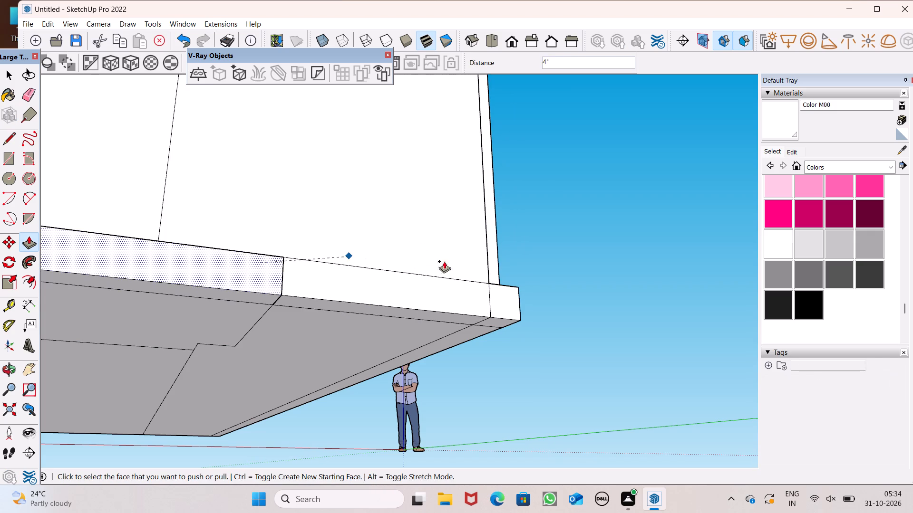
Push/pull the recessed outer corner strips of the counter-height section and the band above it 4", flush with the 15' wall's outer face.
middle_drag(461, 269, 166, 373)
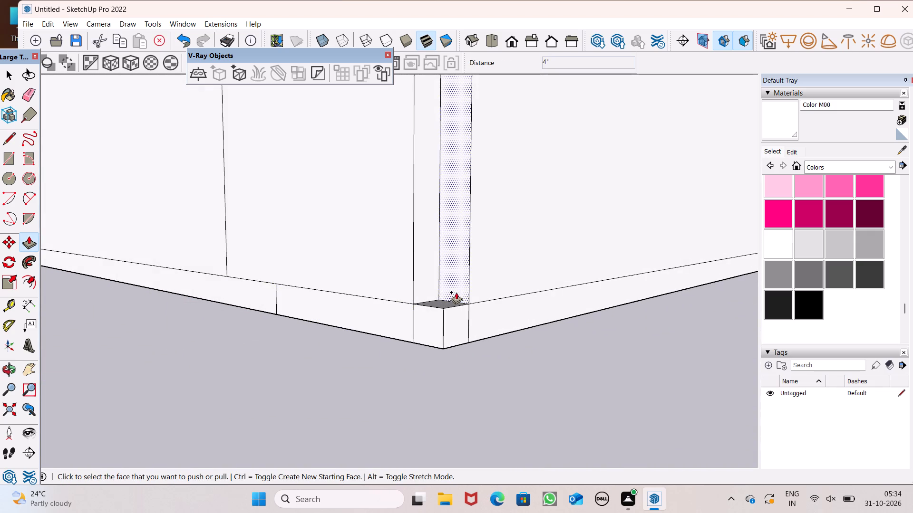
drag(456, 292, 442, 334)
scroll(424, 278, down, 12)
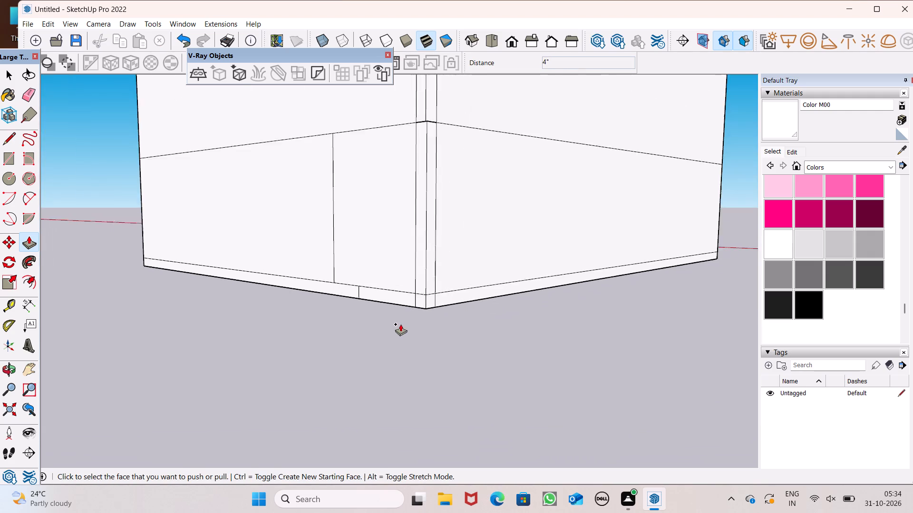
scroll(400, 324, down, 8)
middle_drag(415, 299, 428, 430)
scroll(437, 283, up, 6)
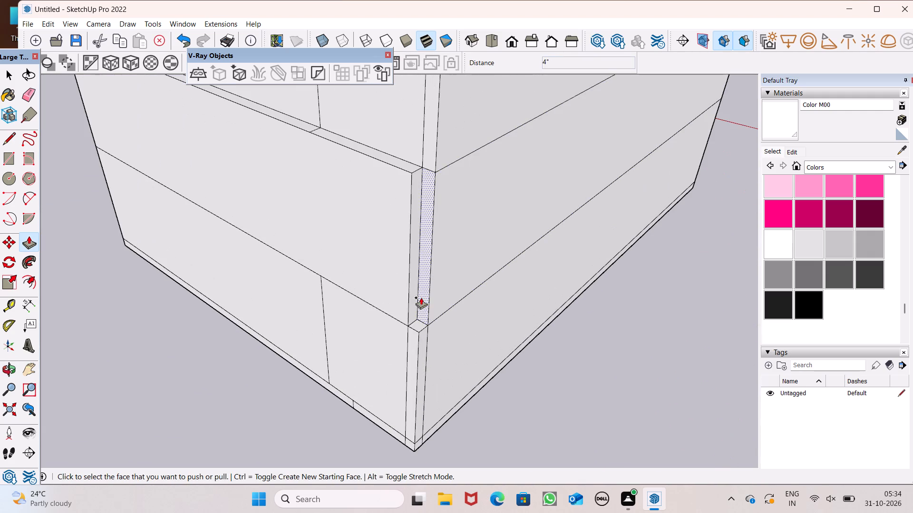
drag(421, 300, 420, 335)
Push/pull the 15' wall's outer sections and corner strip at upper-block height 4" outward, level with the band below.
scroll(412, 367, down, 7)
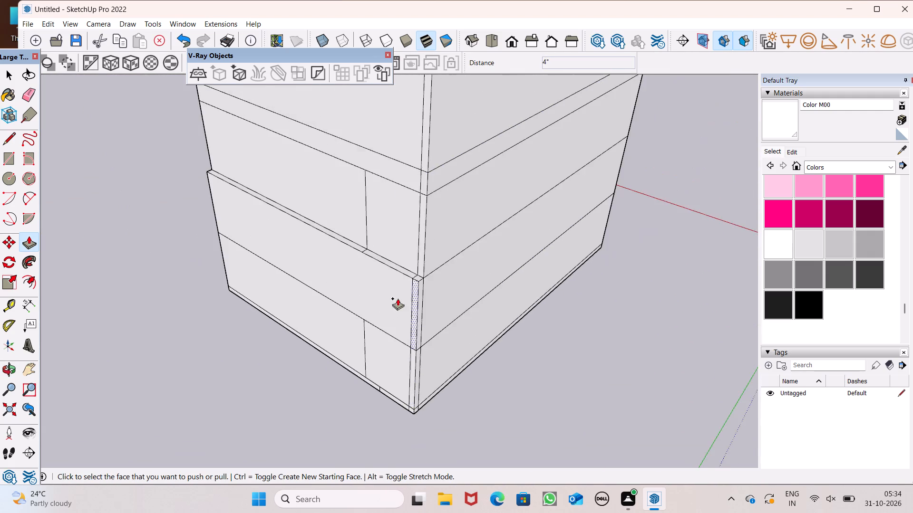
scroll(374, 241, up, 7)
drag(427, 275, 465, 336)
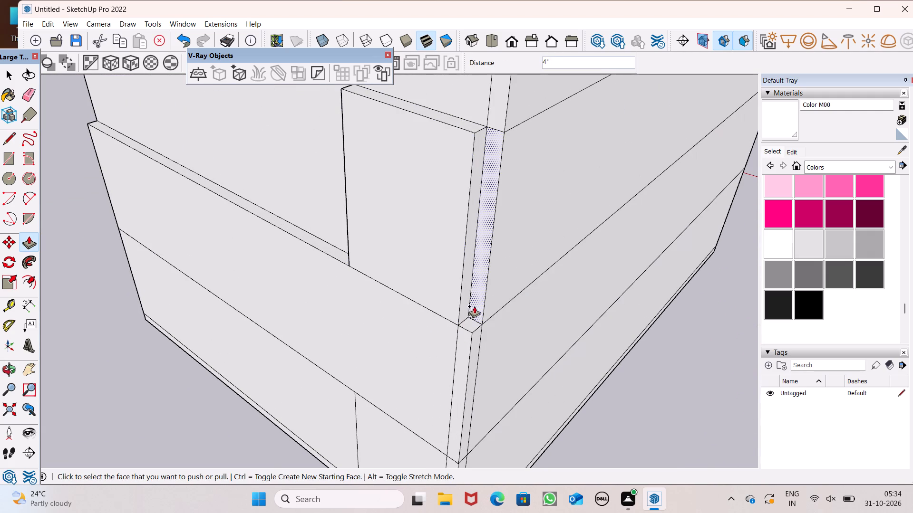
drag(475, 309, 474, 337)
drag(338, 243, 358, 273)
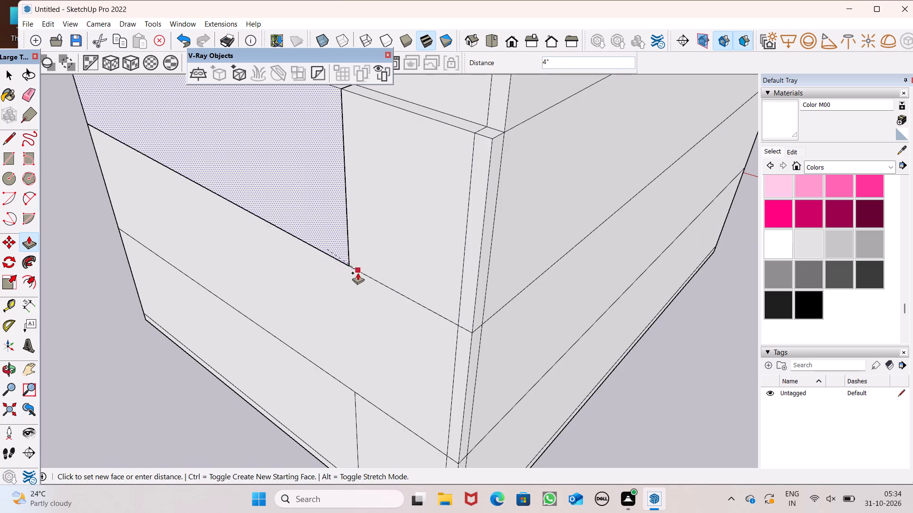
drag(358, 273, 358, 273)
Push/pull the narrow band above the upper-block height and its corner strip 4" outward, flush with the 15' wall below.
scroll(382, 342, down, 7)
scroll(377, 209, up, 4)
drag(393, 218, 418, 266)
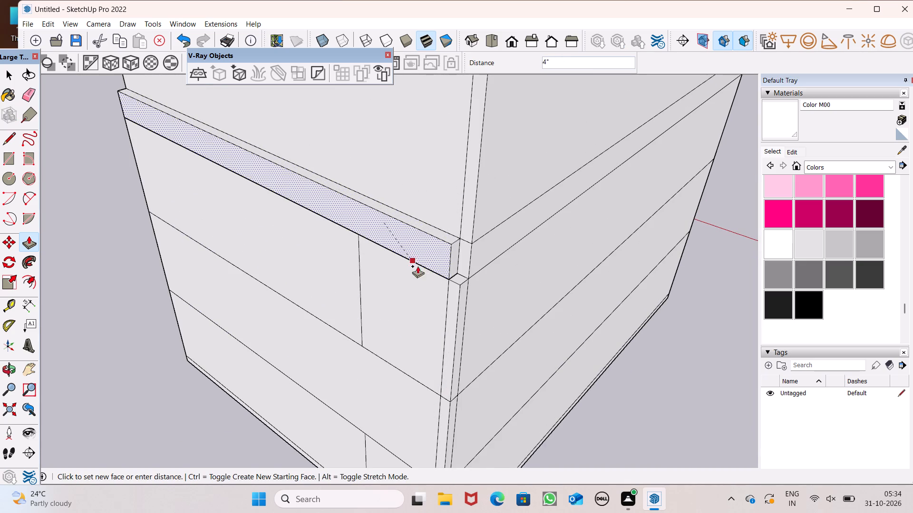
drag(418, 266, 444, 288)
drag(463, 267, 457, 286)
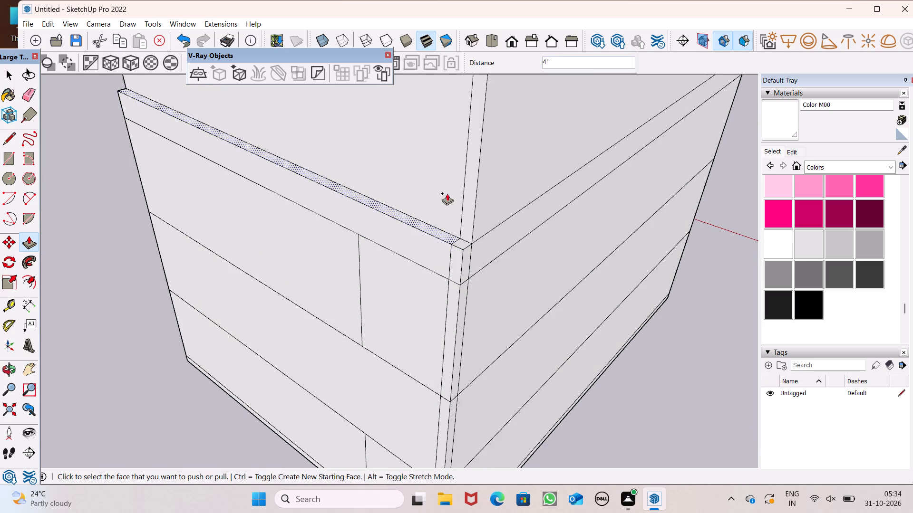
Push/pull the 15' wall's topmost outer section and its corner strip 4" outward, flush with the narrow band below.
drag(448, 195, 460, 254)
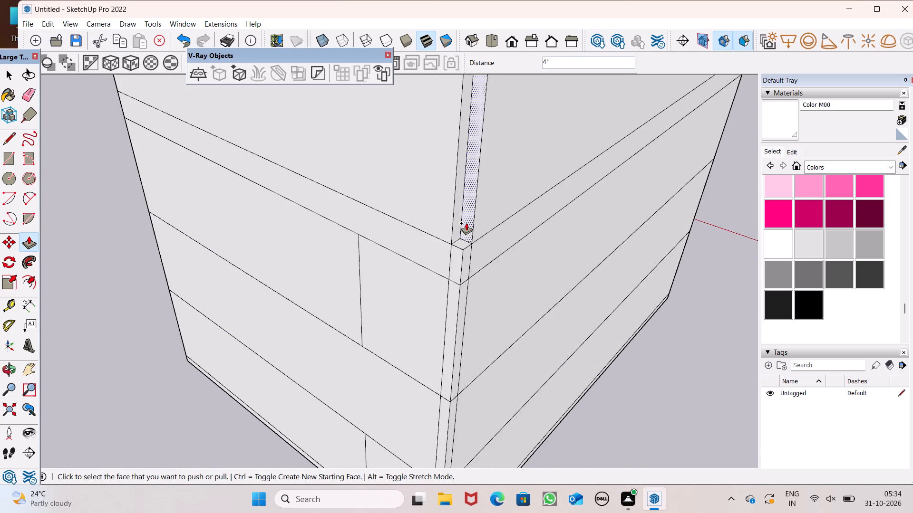
drag(466, 223, 463, 251)
scroll(426, 163, down, 13)
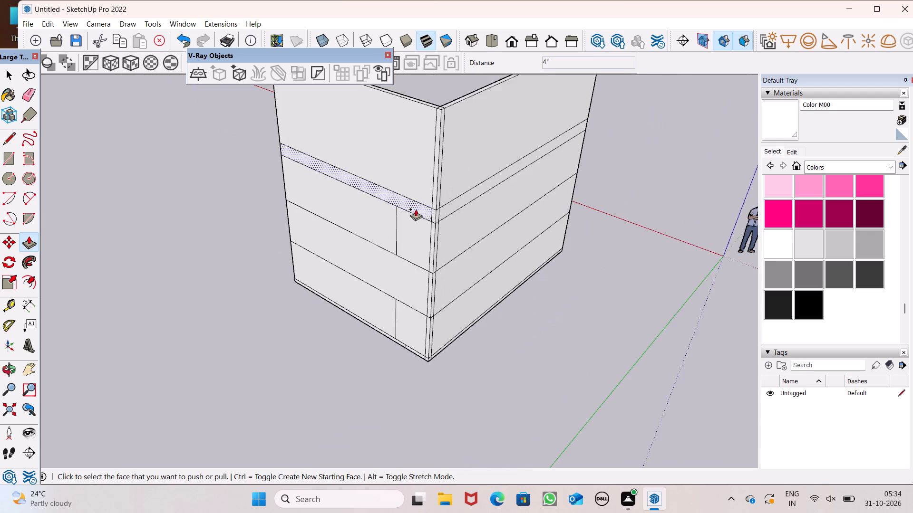
Examine the thickened walls, counters and upper block from inside and outside the room.
middle_drag(442, 210, 194, 169)
middle_drag(508, 220, 56, 178)
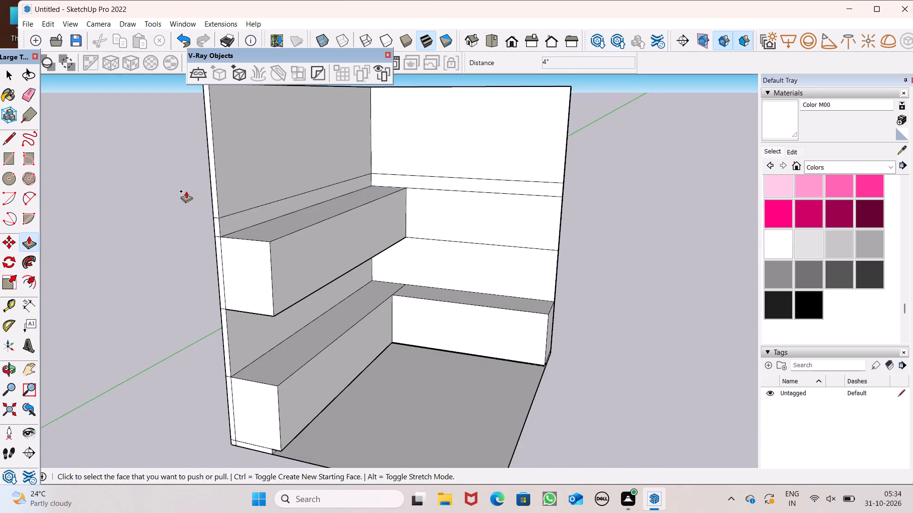
middle_drag(563, 262, 368, 264)
scroll(563, 262, up, 1)
key(space)
scroll(525, 243, down, 4)
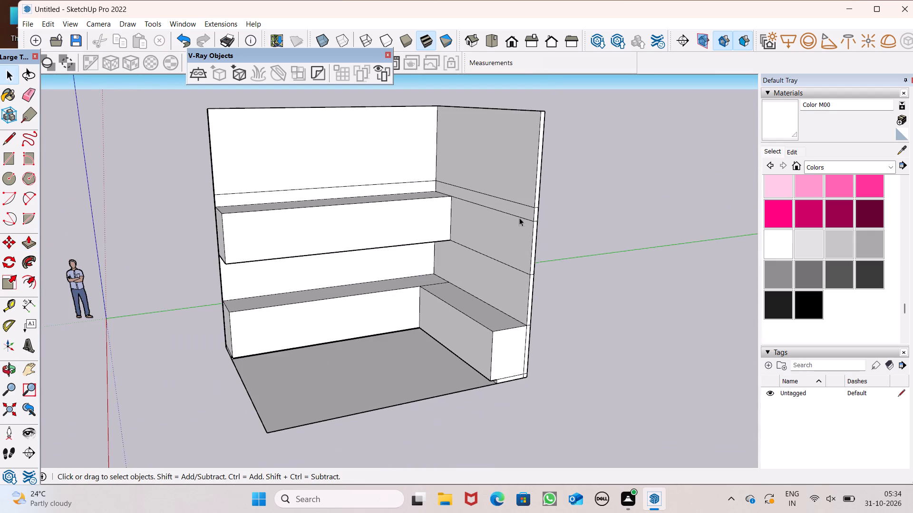
scroll(519, 218, down, 6)
scroll(531, 256, up, 1)
middle_drag(531, 256, 573, 297)
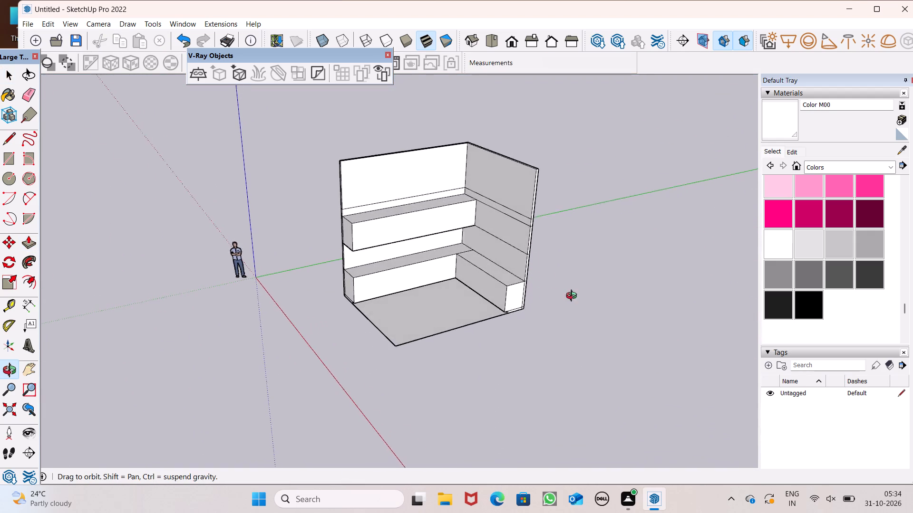
middle_drag(573, 297, 481, 260)
middle_drag(481, 260, 500, 237)
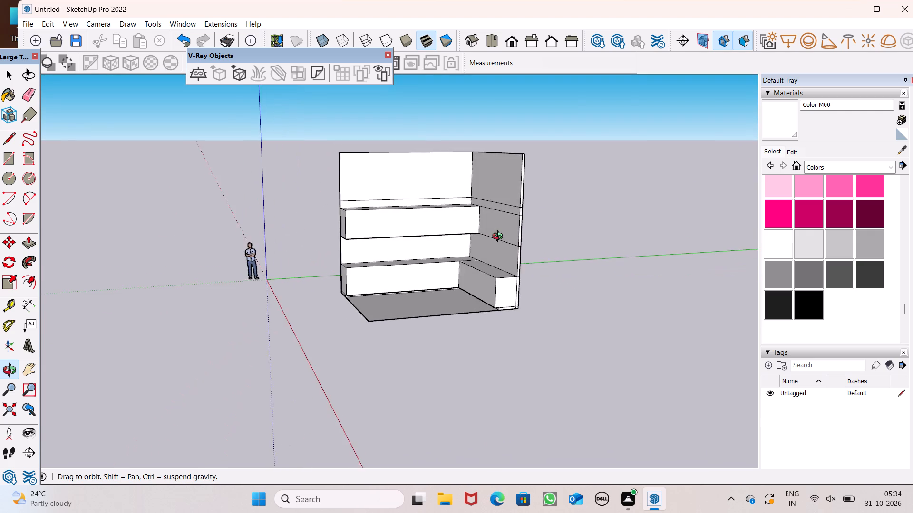
middle_drag(500, 237, 889, 243)
scroll(359, 261, up, 1)
middle_drag(437, 300, 428, 269)
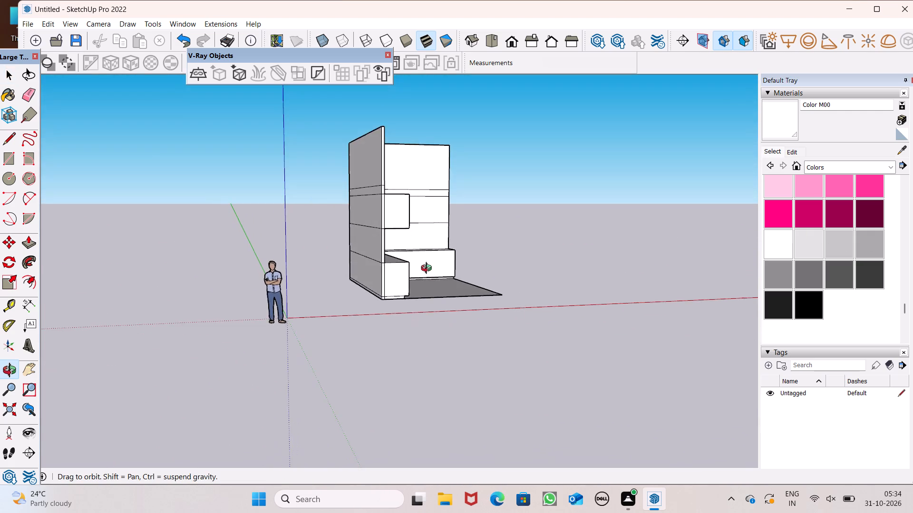
middle_drag(428, 269, 593, 320)
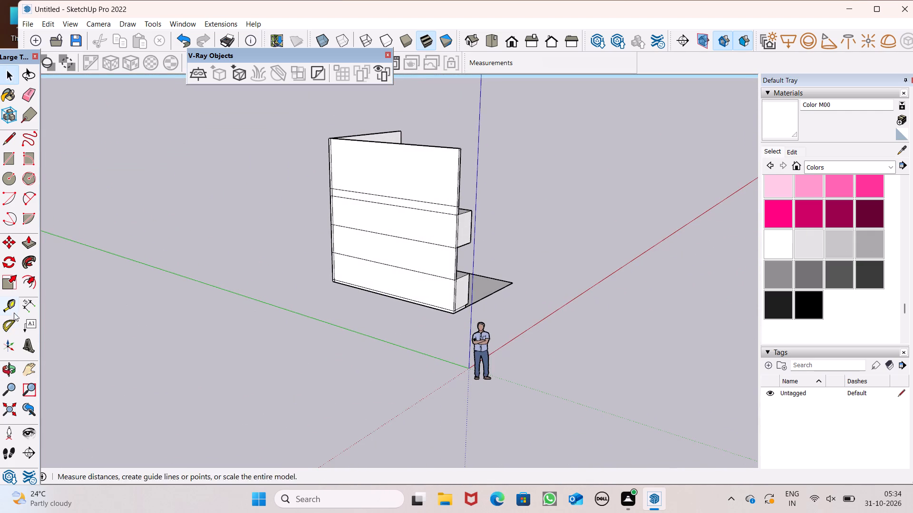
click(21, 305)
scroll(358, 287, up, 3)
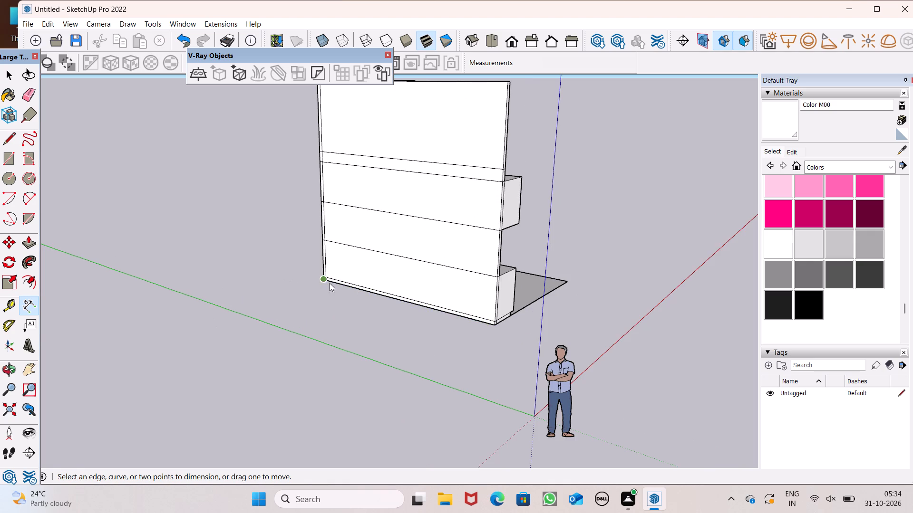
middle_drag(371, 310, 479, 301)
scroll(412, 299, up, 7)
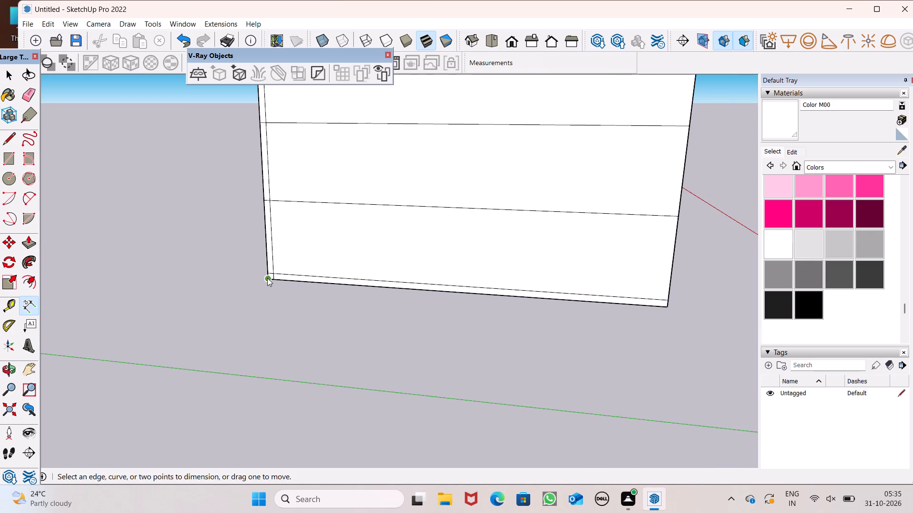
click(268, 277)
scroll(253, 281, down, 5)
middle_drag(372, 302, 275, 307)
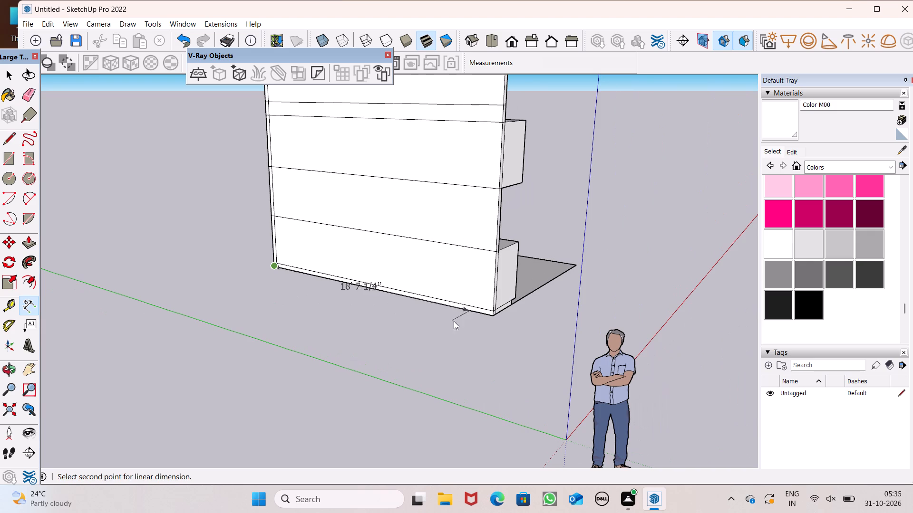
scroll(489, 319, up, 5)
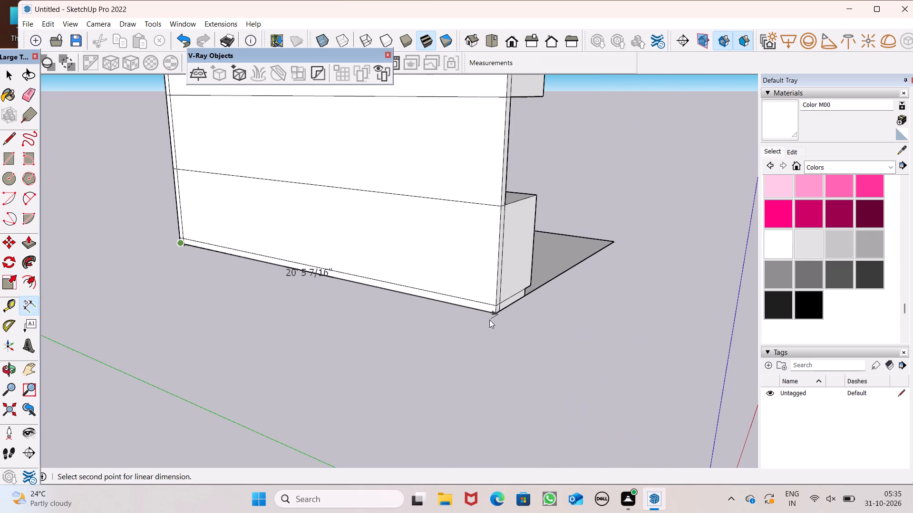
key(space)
Push/pull the upper block's free end face inward along the 20' wall by about 2' 11 5/8".
scroll(348, 278, down, 3)
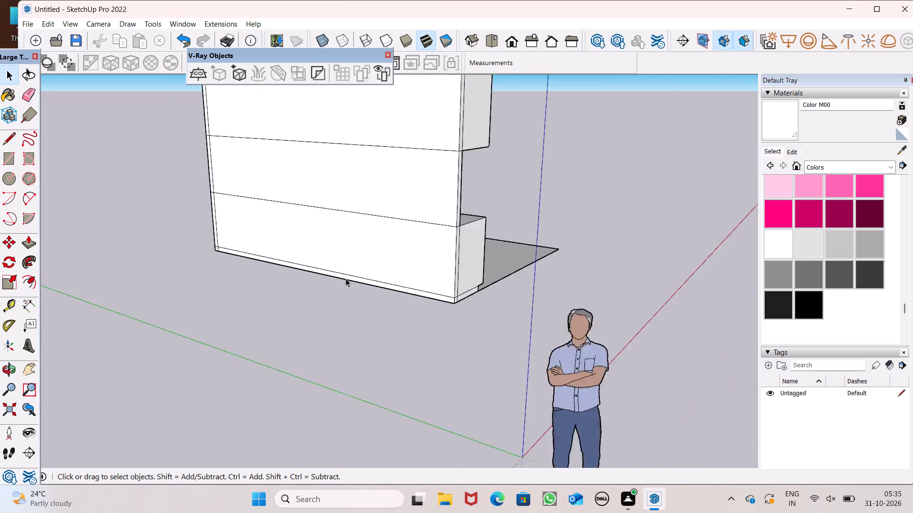
scroll(346, 278, down, 4)
middle_drag(371, 310, 0, 325)
scroll(0, 327, up, 1)
scroll(421, 237, up, 4)
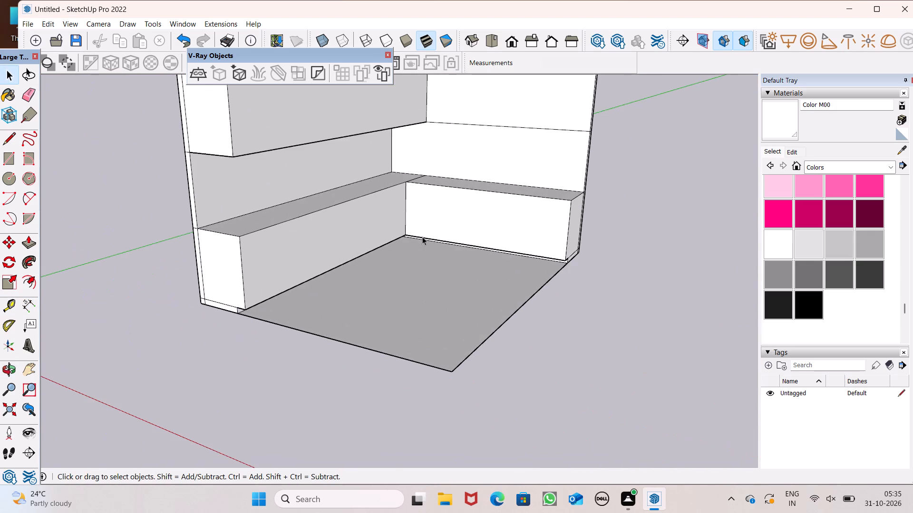
scroll(422, 237, down, 3)
middle_drag(334, 270, 393, 318)
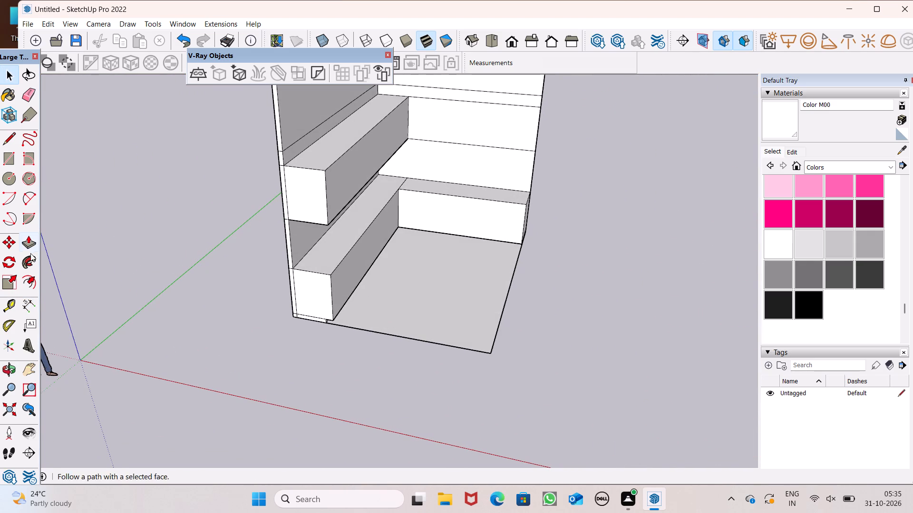
click(26, 249)
scroll(261, 223, up, 5)
drag(298, 204, 316, 196)
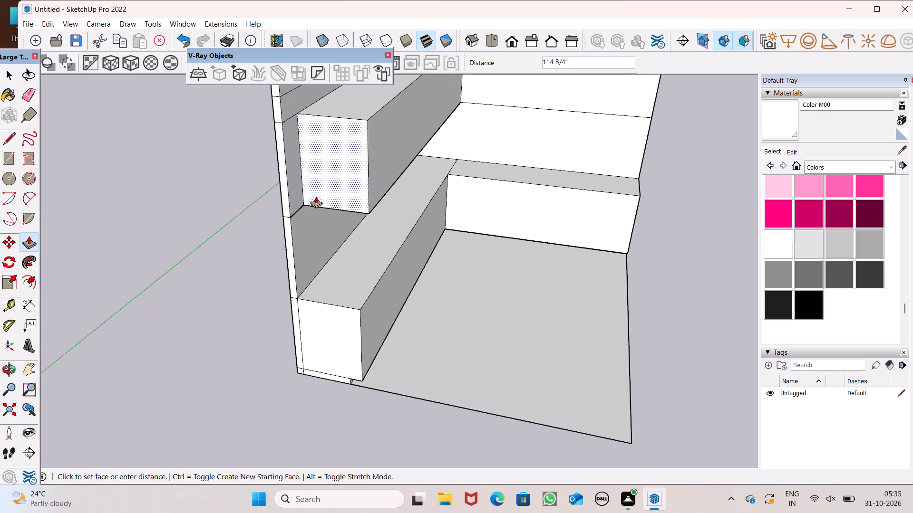
drag(316, 196, 332, 186)
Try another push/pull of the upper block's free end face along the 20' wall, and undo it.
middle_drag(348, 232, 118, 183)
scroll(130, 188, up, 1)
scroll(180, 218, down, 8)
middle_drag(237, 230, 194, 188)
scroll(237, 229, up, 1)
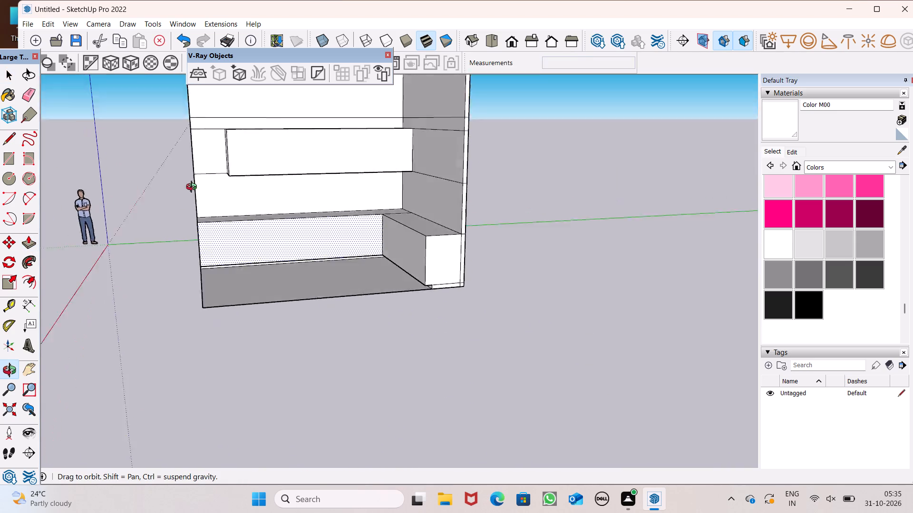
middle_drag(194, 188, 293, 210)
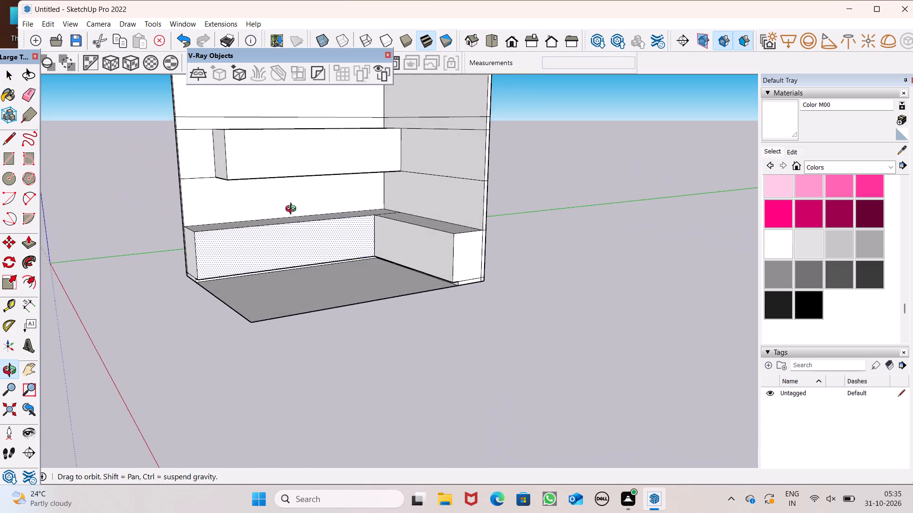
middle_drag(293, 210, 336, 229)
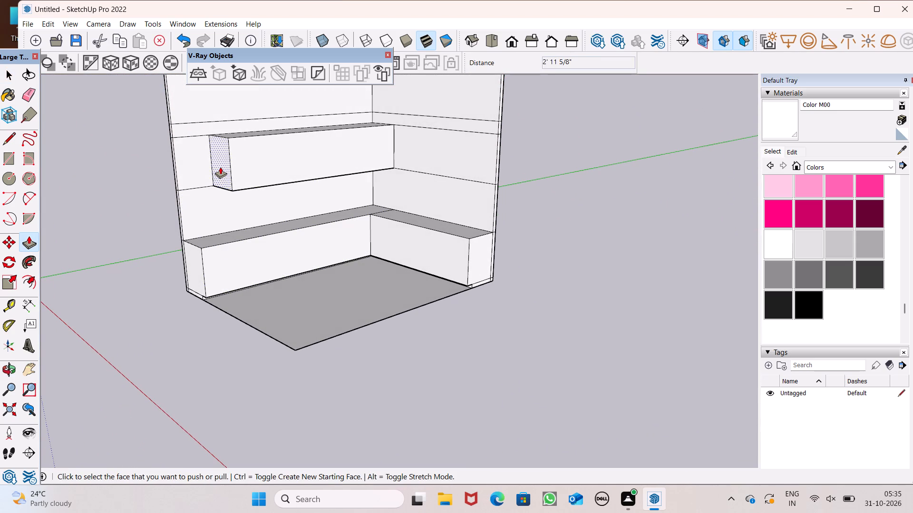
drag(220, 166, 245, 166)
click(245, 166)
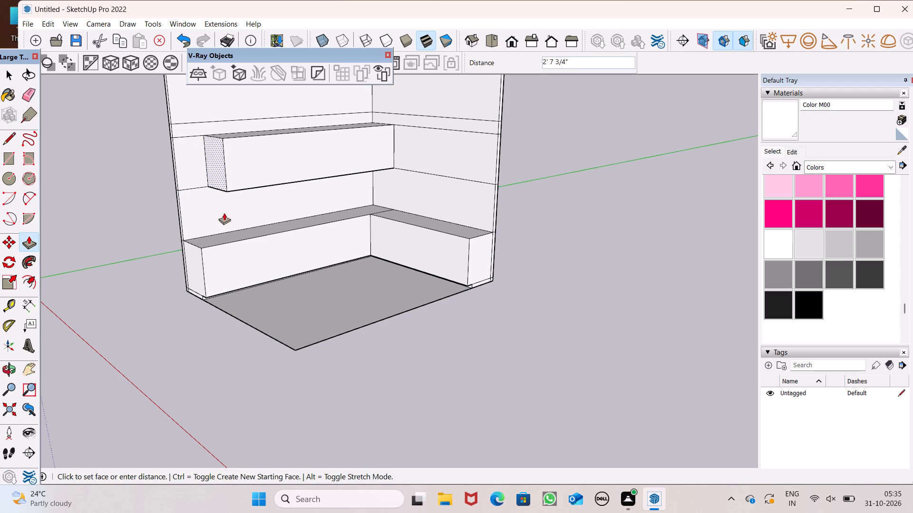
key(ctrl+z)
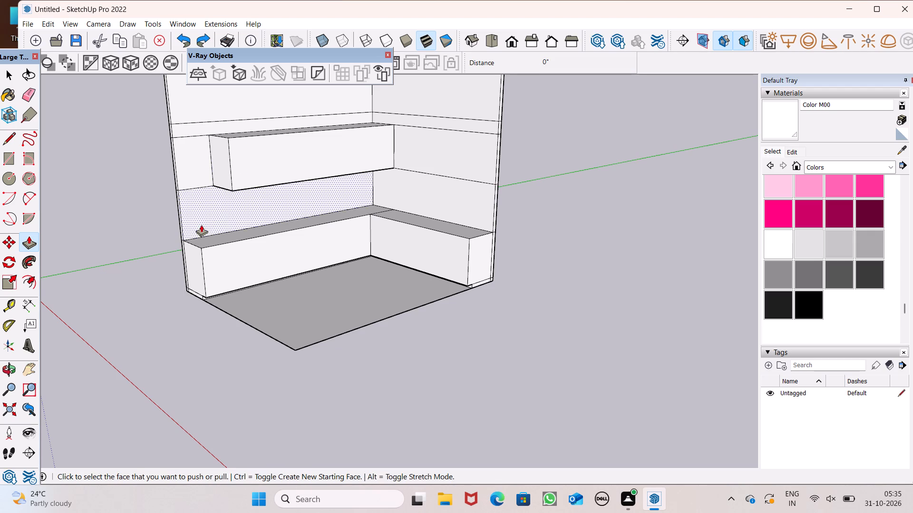
Undo the earlier inward push/pull of the upper block's free end face.
key(ctrl+z)
Erase the short horizontal edges dividing the 20' wall's free end face, from above the upper block down to the counter's base.
scroll(236, 220, down, 4)
middle_drag(242, 219, 390, 252)
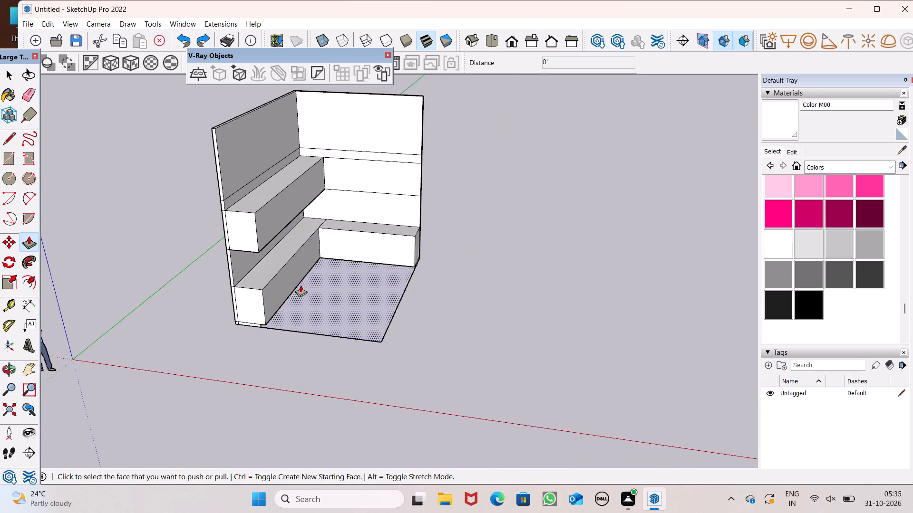
scroll(296, 278, up, 8)
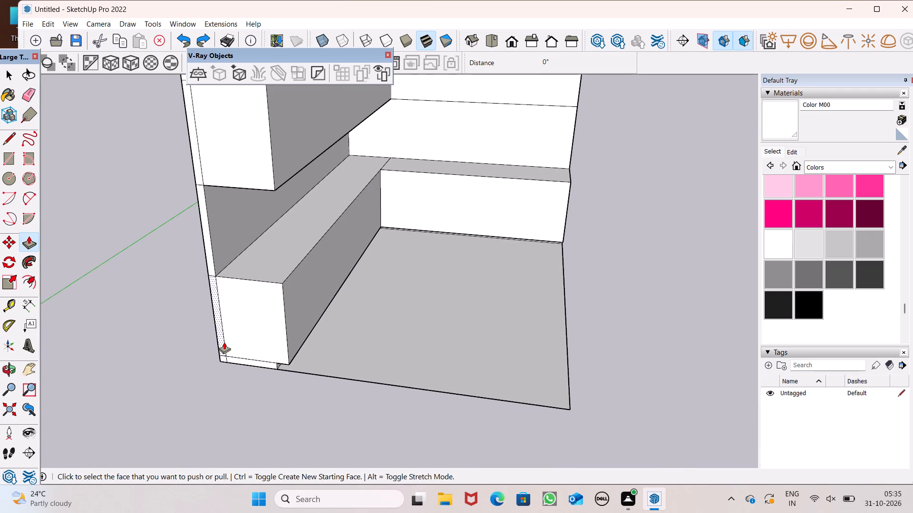
scroll(220, 332, down, 6)
middle_drag(233, 340, 295, 320)
scroll(265, 290, up, 1)
scroll(270, 358, down, 7)
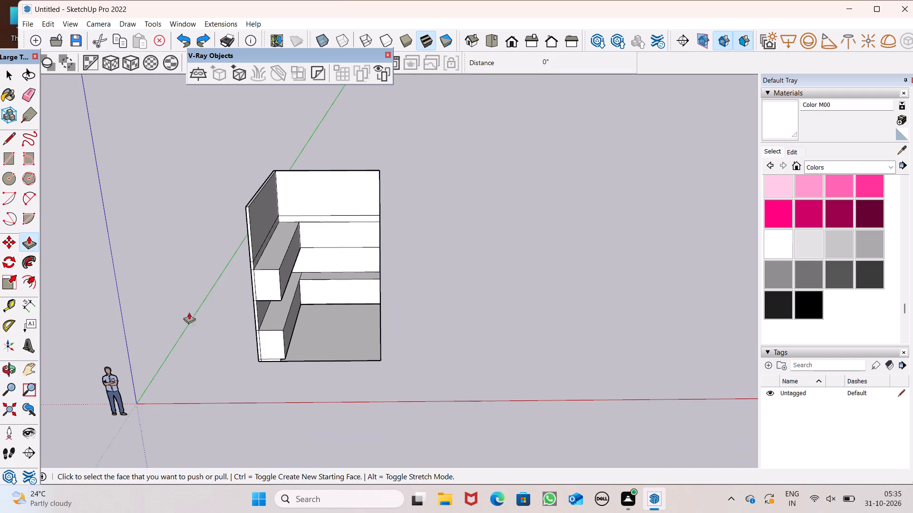
click(22, 102)
scroll(240, 282, up, 6)
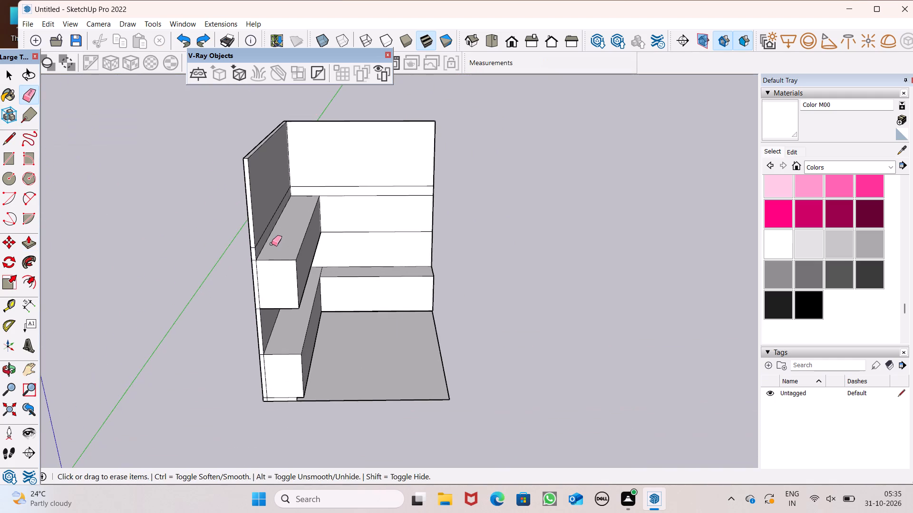
scroll(255, 258, up, 10)
drag(246, 213, 256, 236)
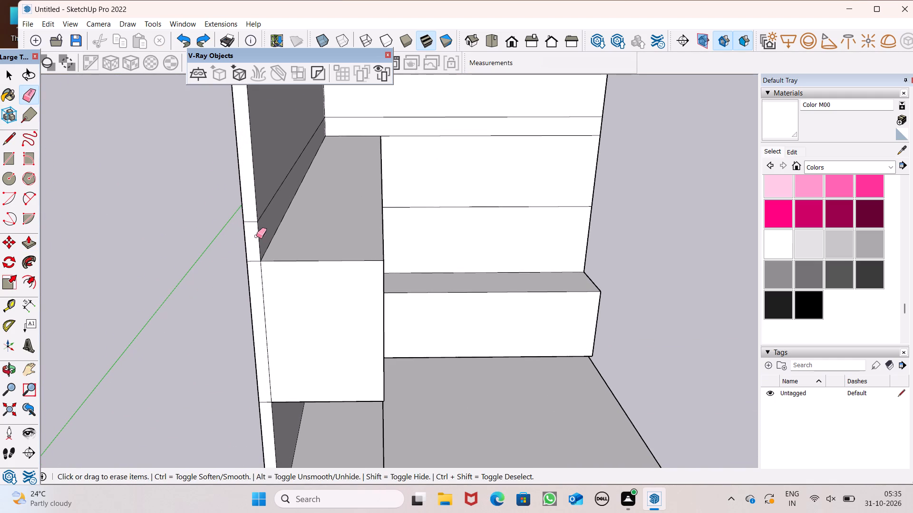
drag(256, 236, 255, 271)
scroll(282, 154, down, 15)
scroll(302, 301, up, 2)
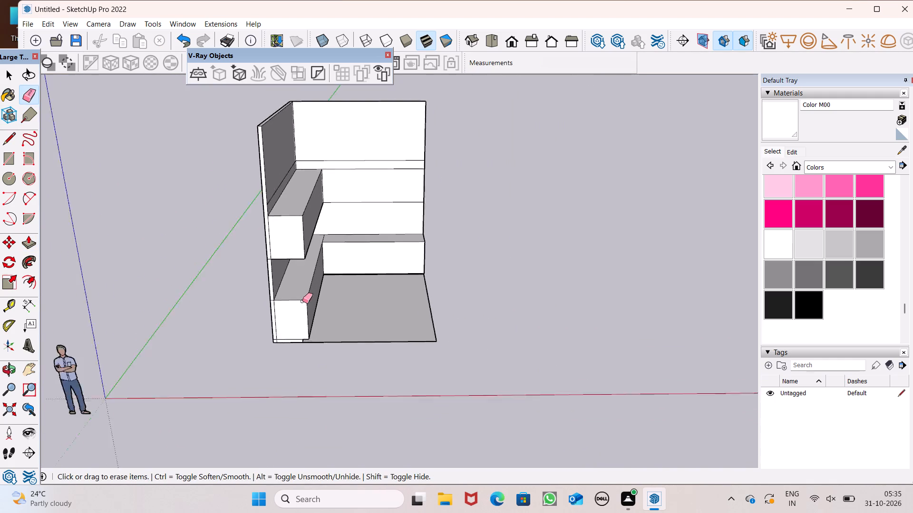
scroll(302, 301, up, 6)
scroll(255, 293, up, 6)
click(224, 146)
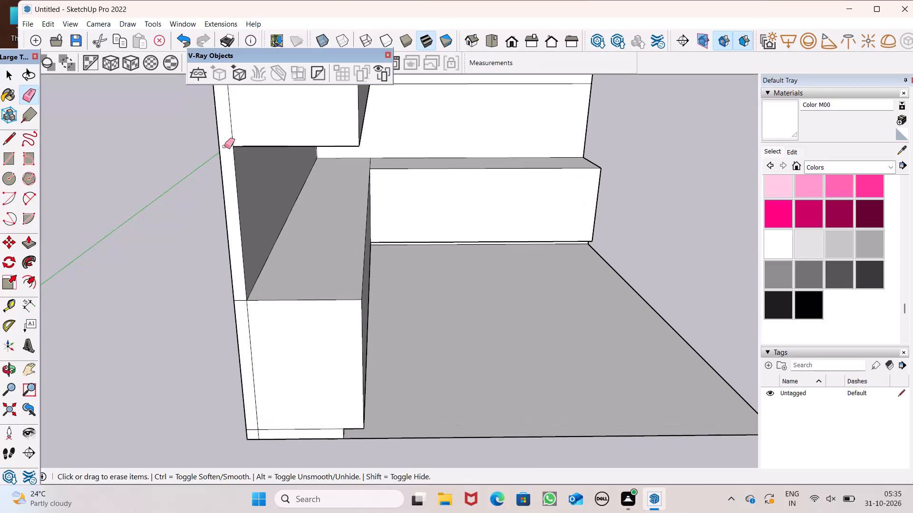
drag(242, 304, 241, 289)
scroll(245, 172, down, 5)
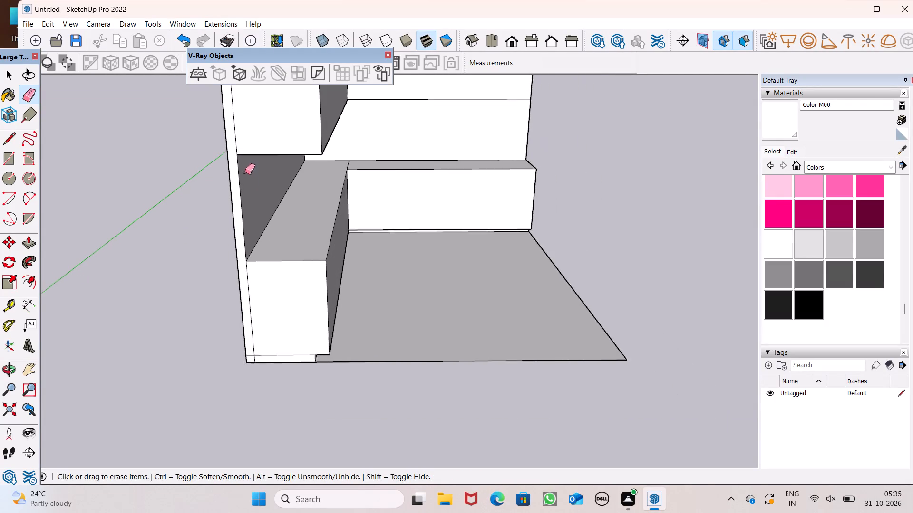
scroll(245, 172, down, 3)
scroll(252, 335, up, 13)
drag(235, 275, 239, 276)
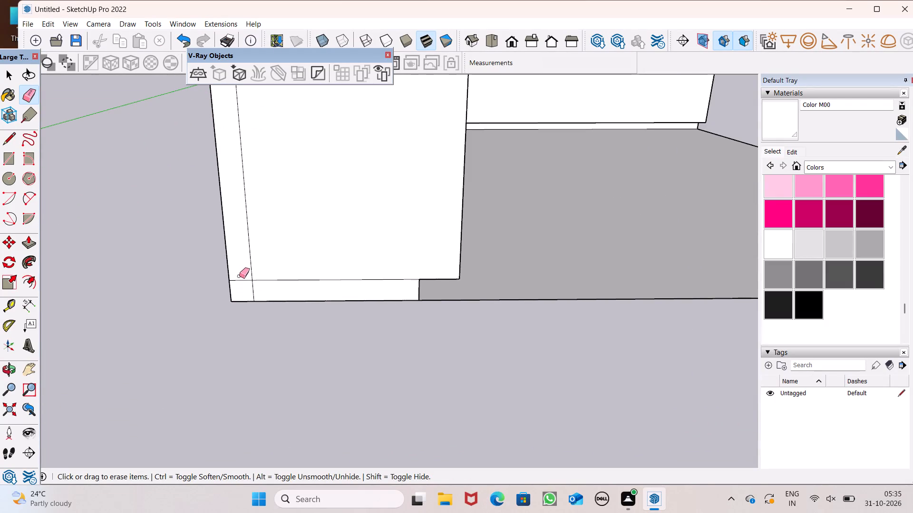
drag(239, 276, 241, 285)
scroll(199, 246, down, 12)
middle_drag(221, 275, 161, 232)
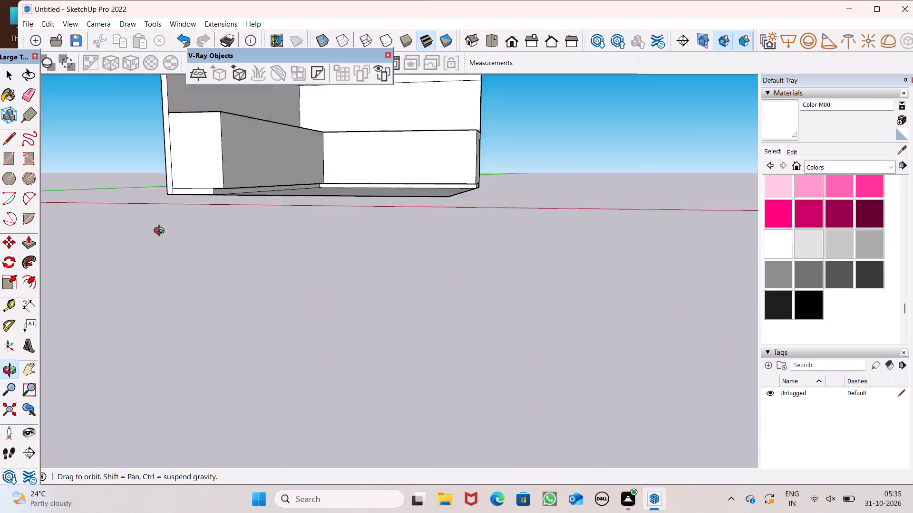
middle_drag(161, 232, 175, 303)
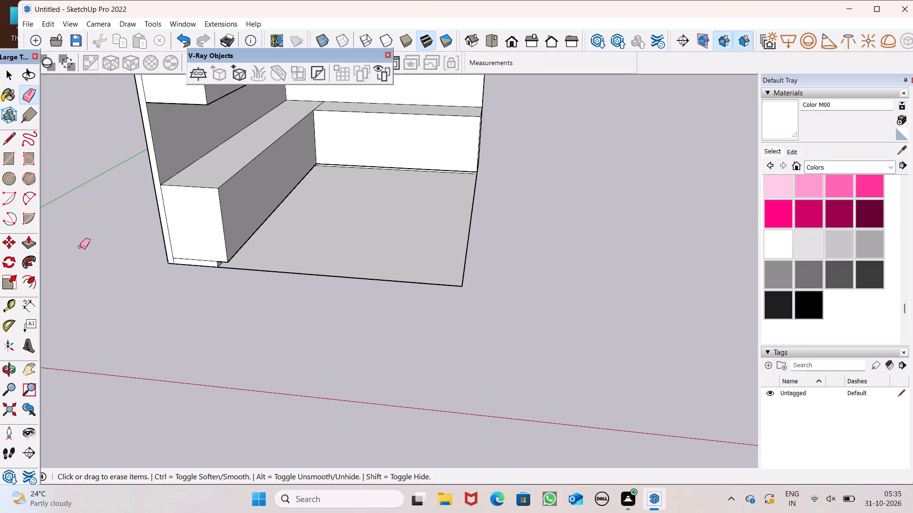
Push/pull the 20' wall's free end face outward about 7' 3 1/2" and a further 1' 8 1/8".
click(30, 246)
scroll(235, 224, down, 2)
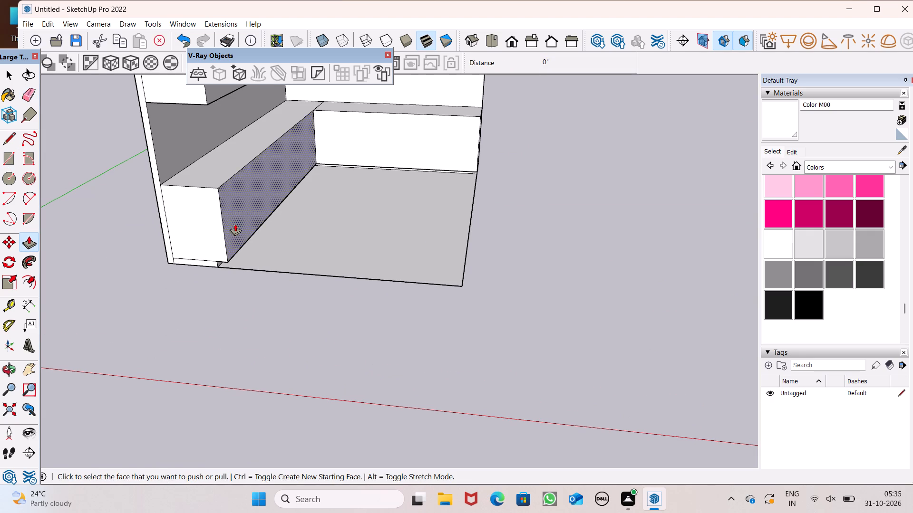
scroll(235, 224, down, 3)
scroll(204, 239, up, 4)
drag(188, 245, 178, 281)
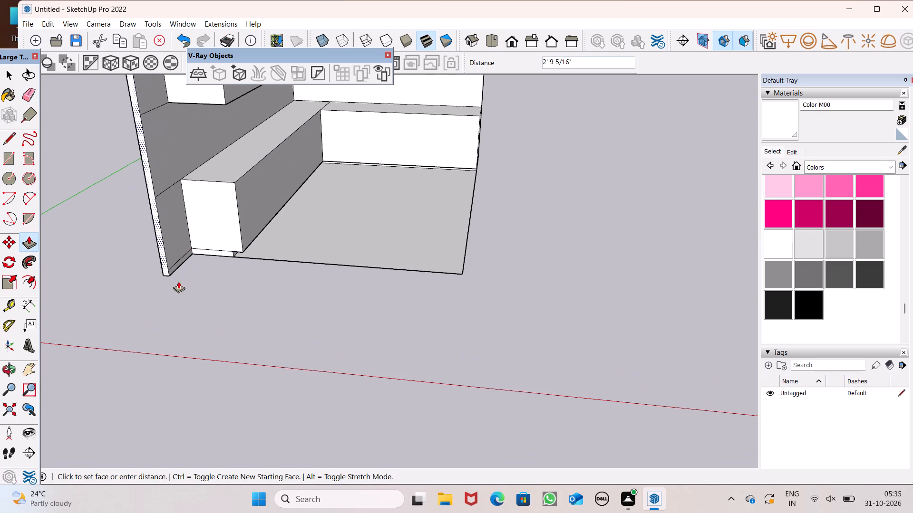
drag(178, 281, 159, 308)
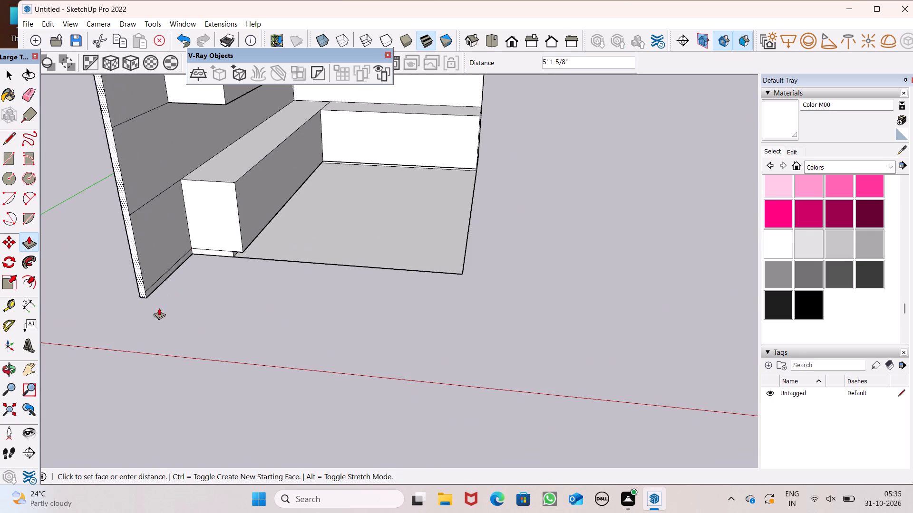
drag(159, 308, 141, 332)
scroll(274, 239, down, 5)
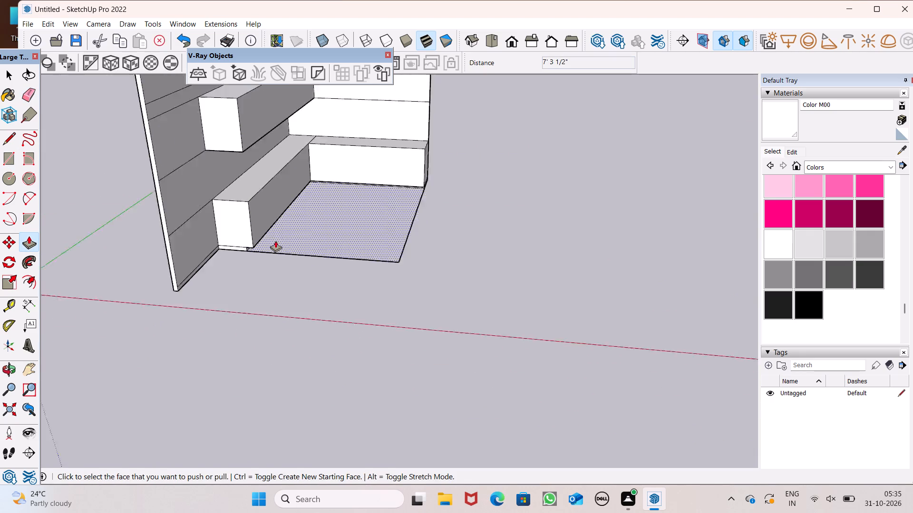
scroll(275, 240, down, 2)
middle_drag(349, 268, 353, 275)
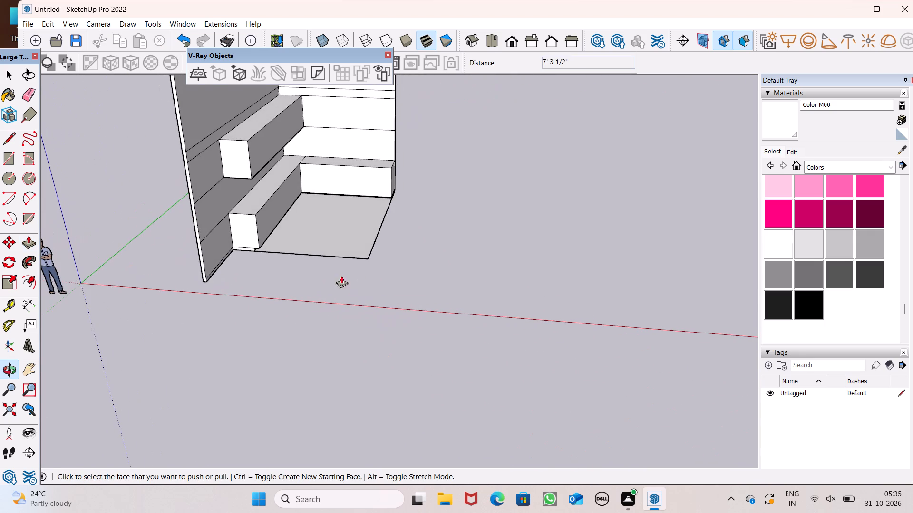
scroll(237, 277, up, 5)
drag(194, 267, 188, 284)
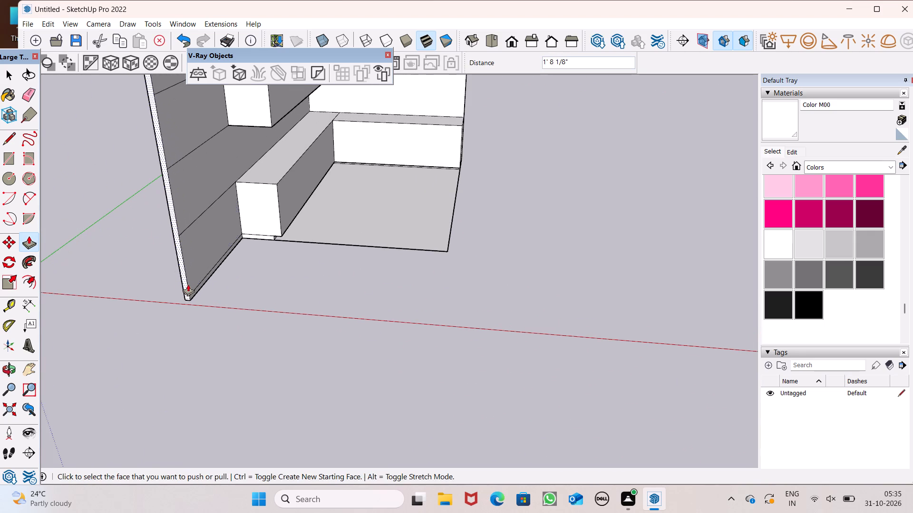
Examine the extended 20' wall, counters and floor from the open side of the room.
scroll(309, 290, down, 5)
middle_drag(354, 293, 107, 266)
scroll(239, 263, down, 5)
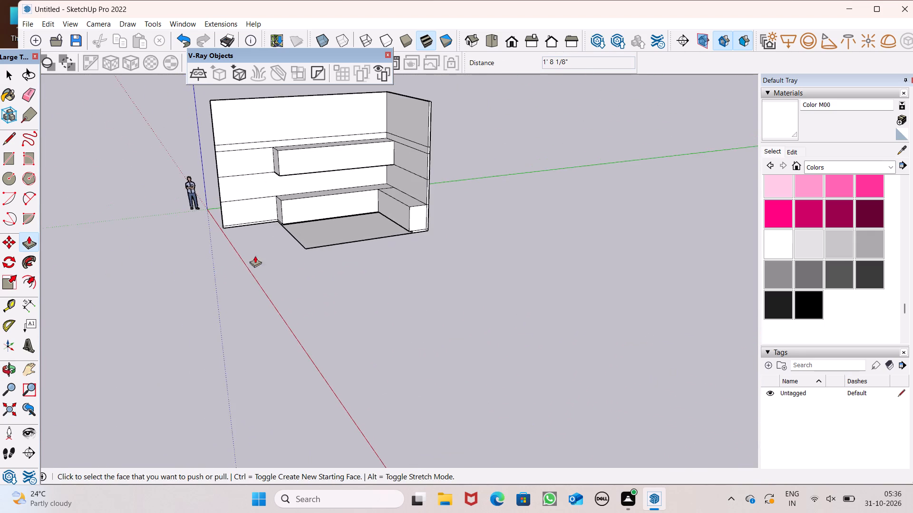
middle_drag(255, 253, 255, 236)
key(space)
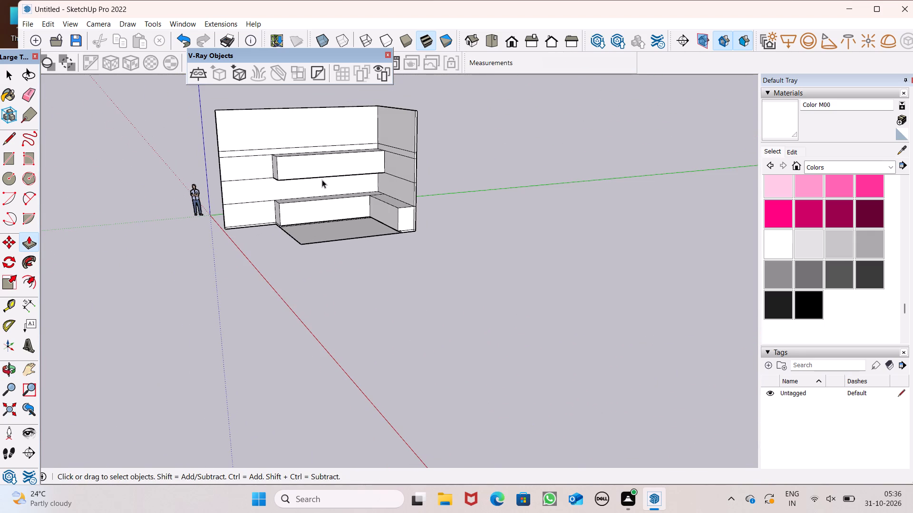
scroll(323, 179, down, 5)
scroll(307, 123, up, 1)
scroll(308, 124, down, 1)
middle_drag(317, 194, 418, 295)
scroll(351, 238, up, 8)
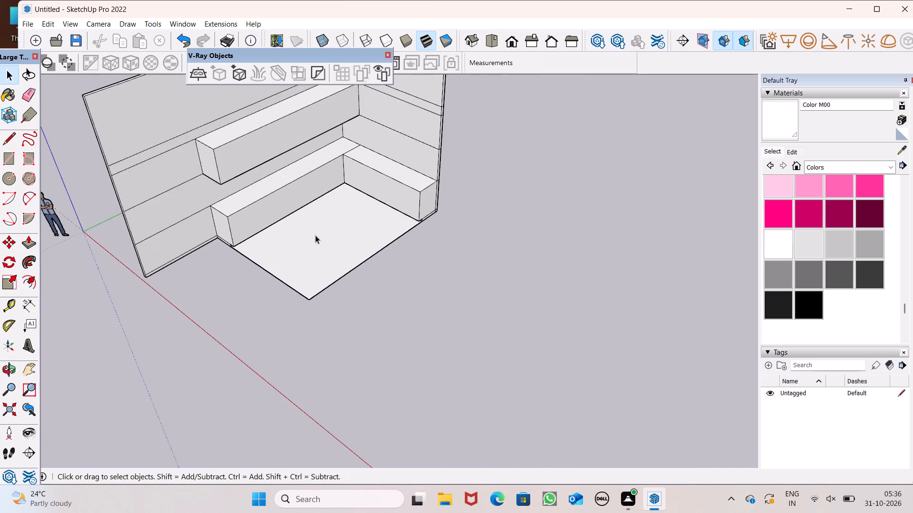
Draw crossing floor-level lines from the extended wall's bottom corner and the floor's outer corner, closing a floor extension face.
drag(5, 138, 10, 139)
middle_drag(357, 245, 309, 190)
scroll(216, 227, up, 5)
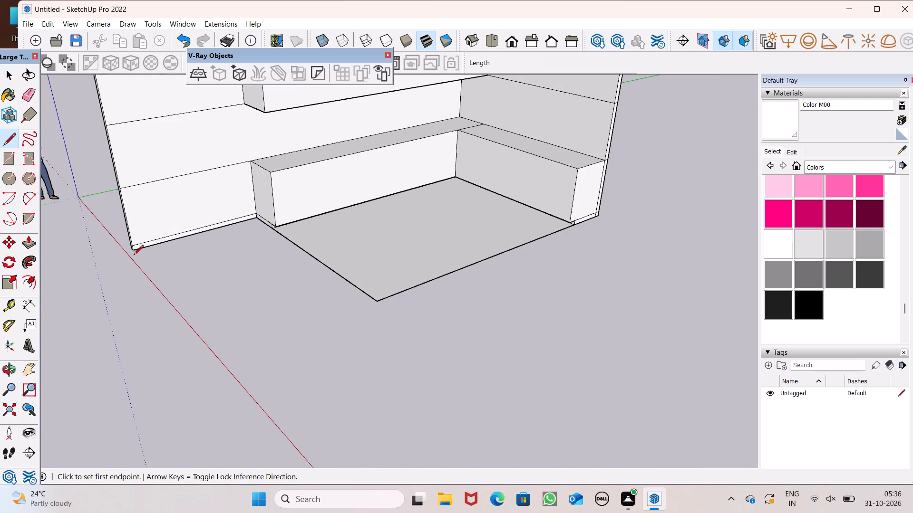
click(133, 251)
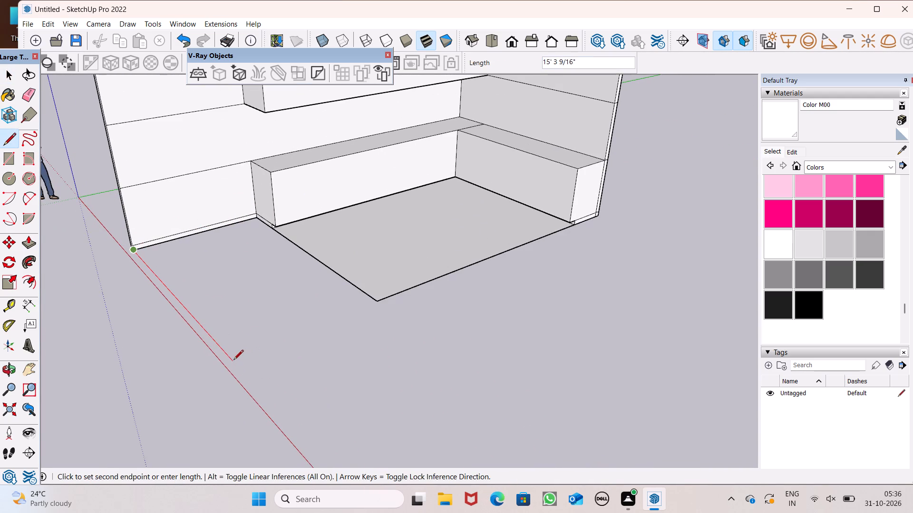
click(237, 373)
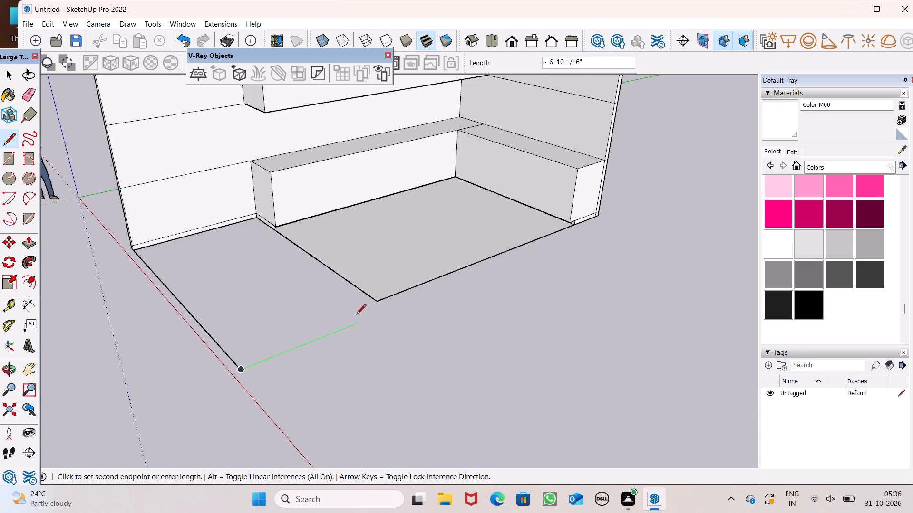
key(space)
click(9, 144)
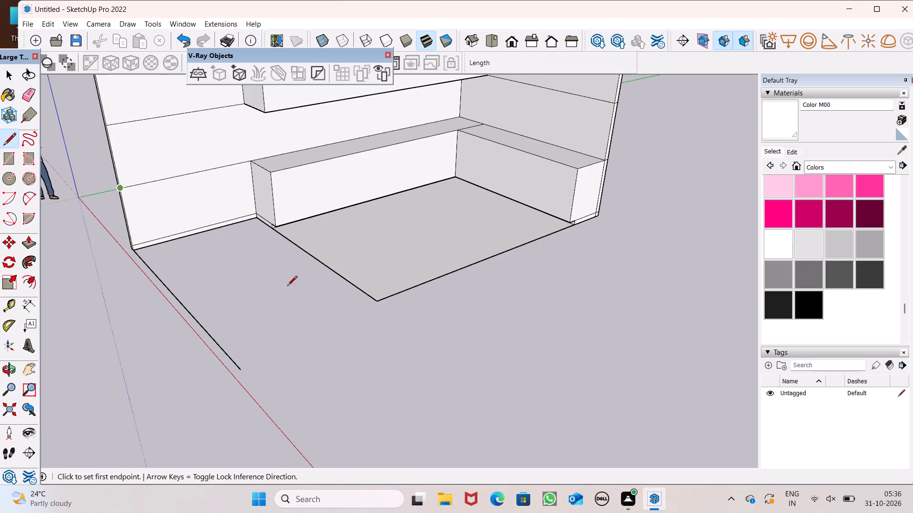
click(378, 300)
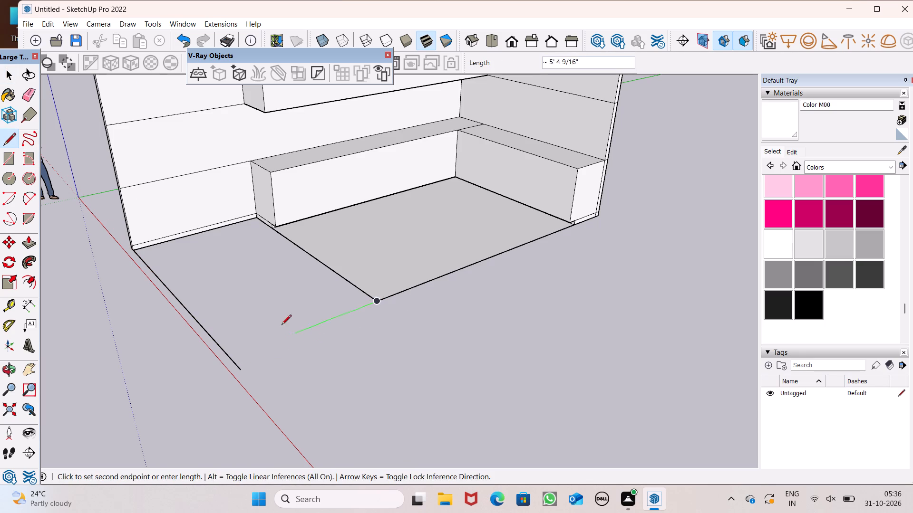
click(194, 369)
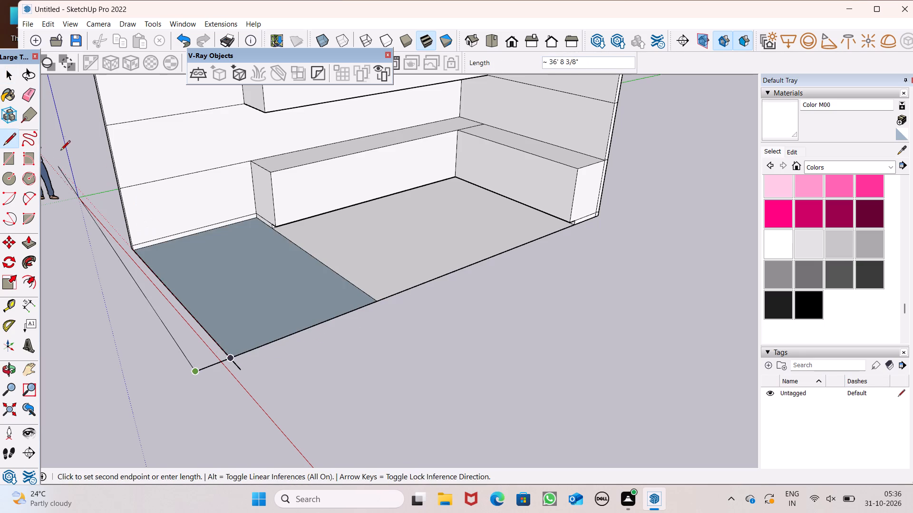
Erase the two line ends that overhang the floor extension's outer corner.
click(26, 98)
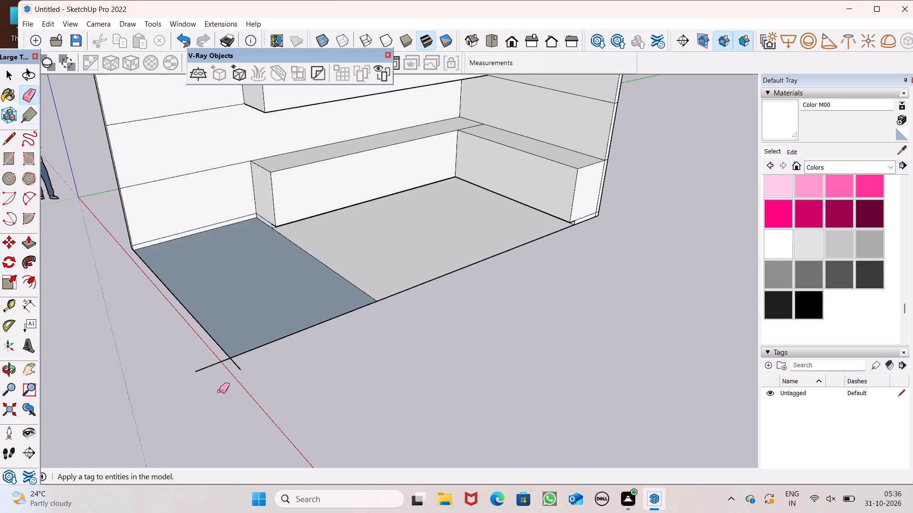
drag(189, 362, 229, 374)
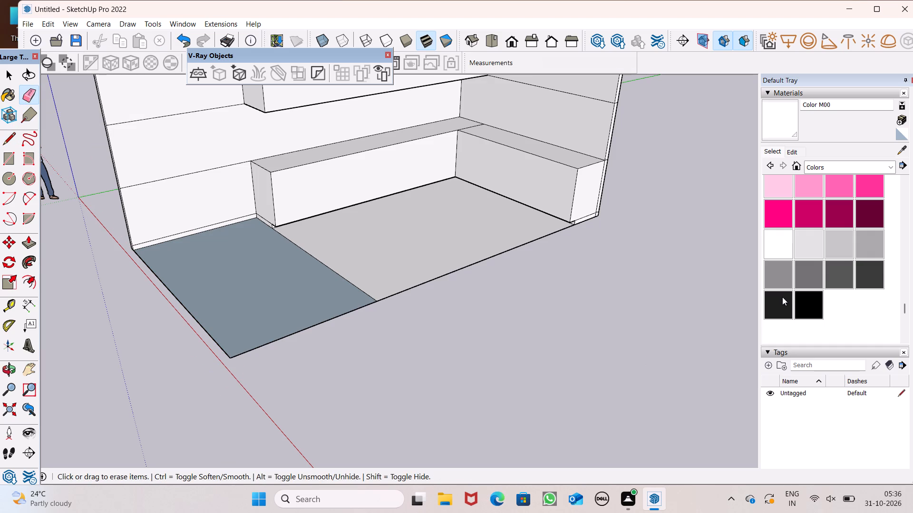
Paint the floor extension face white with Color M00.
click(781, 263)
click(777, 255)
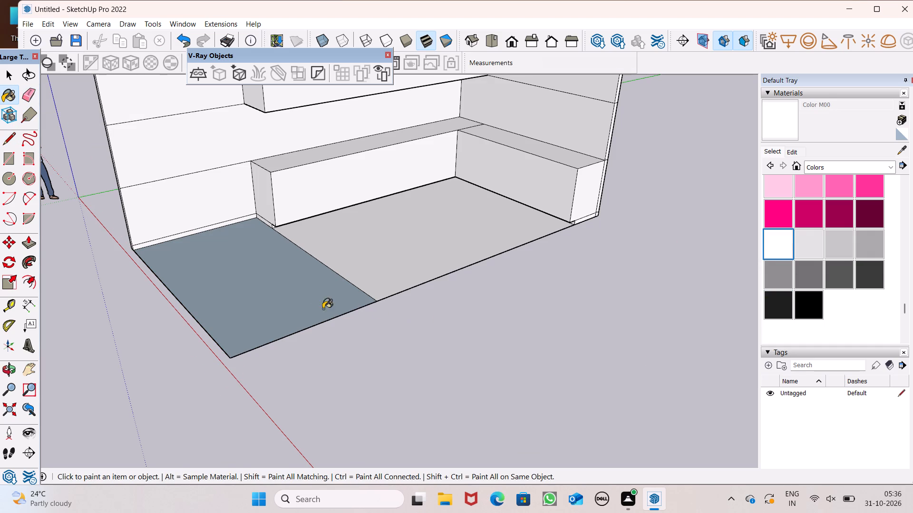
click(302, 298)
middle_drag(346, 340, 346, 171)
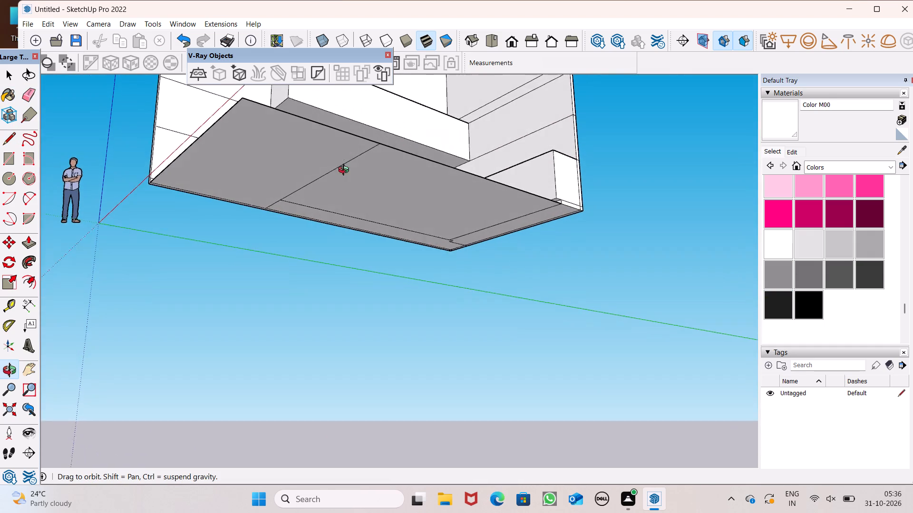
Erase the seam line between the original floor and the floor extension.
middle_drag(346, 171, 352, 374)
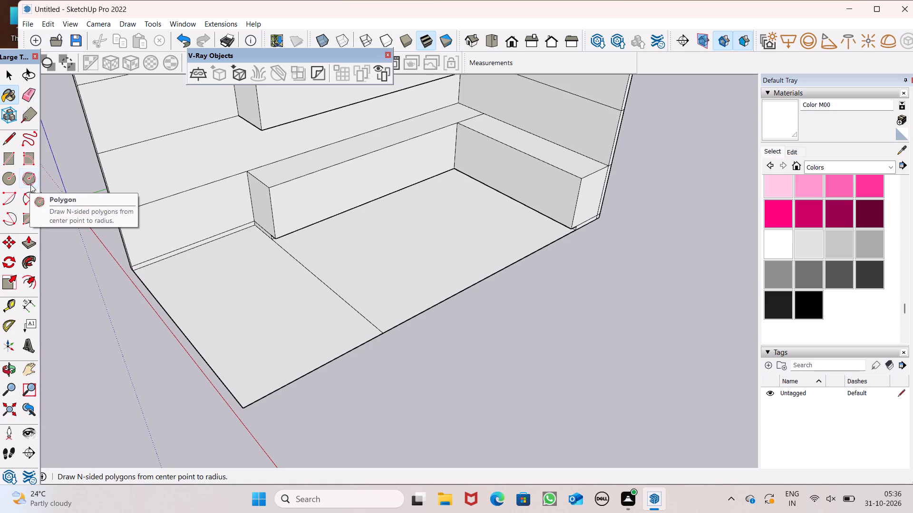
click(25, 87)
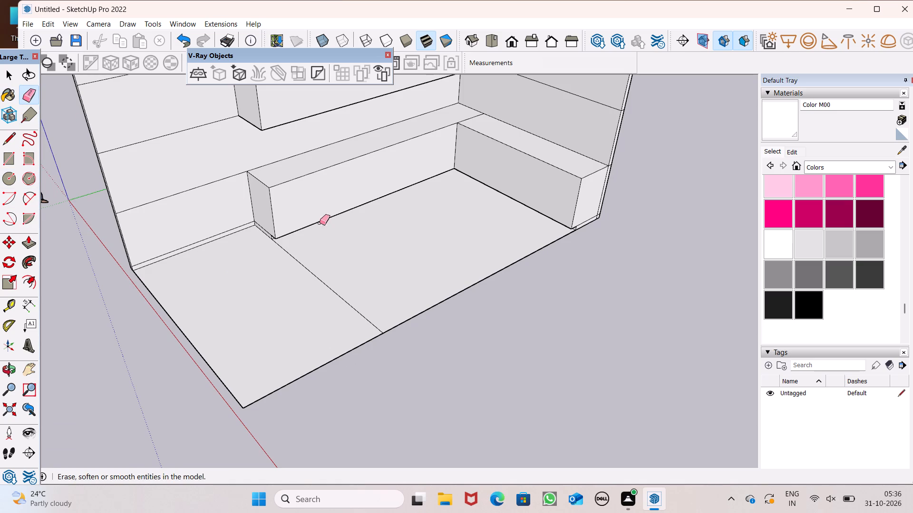
drag(351, 273, 329, 290)
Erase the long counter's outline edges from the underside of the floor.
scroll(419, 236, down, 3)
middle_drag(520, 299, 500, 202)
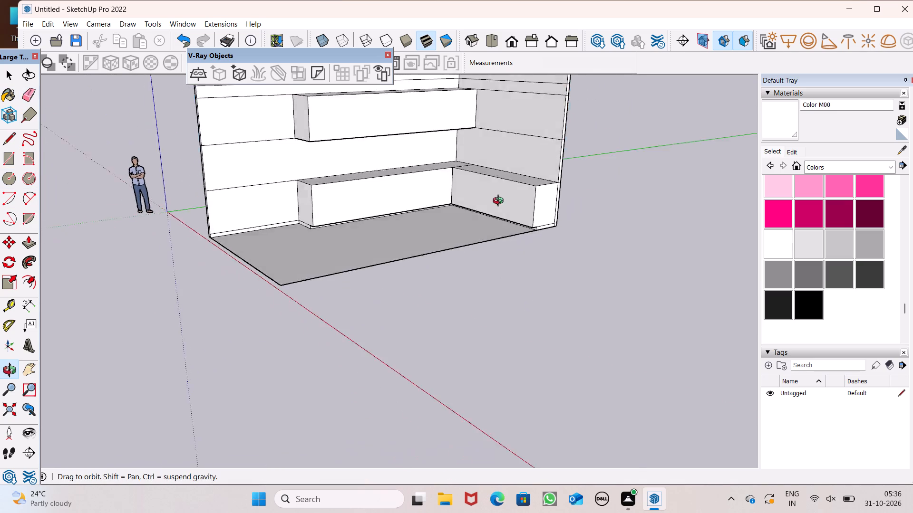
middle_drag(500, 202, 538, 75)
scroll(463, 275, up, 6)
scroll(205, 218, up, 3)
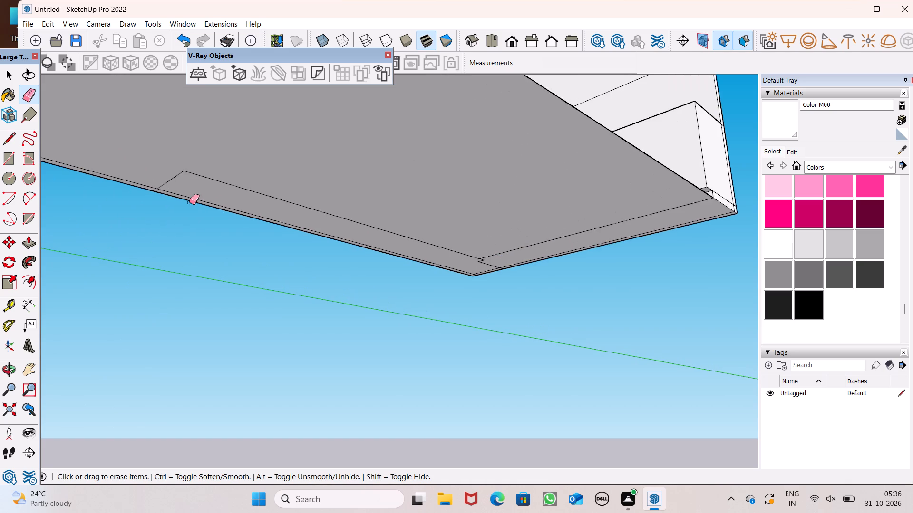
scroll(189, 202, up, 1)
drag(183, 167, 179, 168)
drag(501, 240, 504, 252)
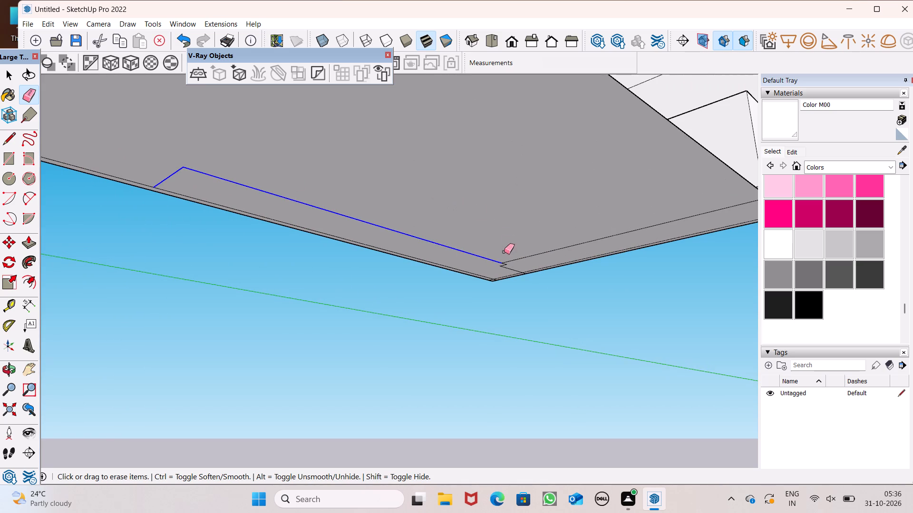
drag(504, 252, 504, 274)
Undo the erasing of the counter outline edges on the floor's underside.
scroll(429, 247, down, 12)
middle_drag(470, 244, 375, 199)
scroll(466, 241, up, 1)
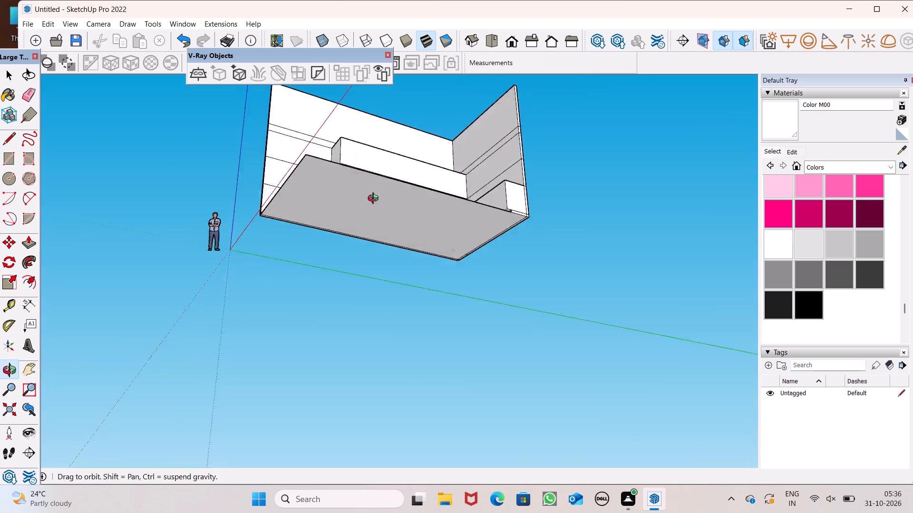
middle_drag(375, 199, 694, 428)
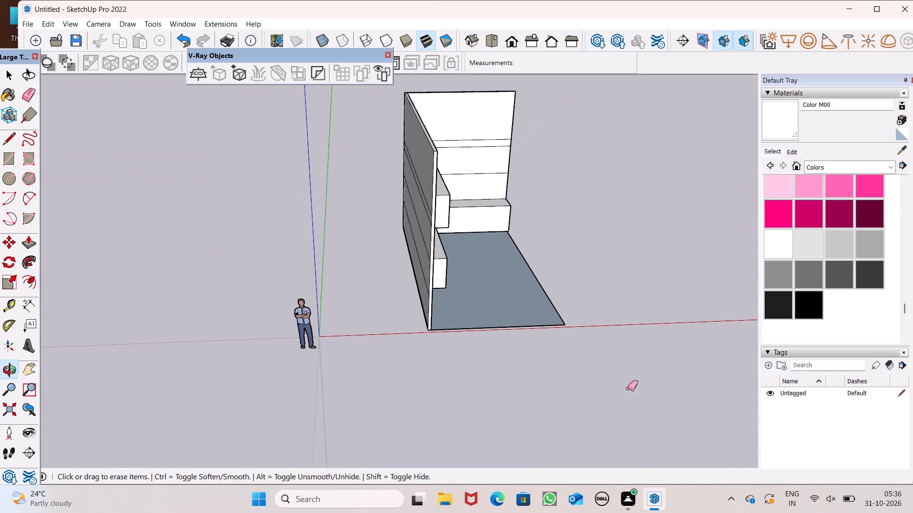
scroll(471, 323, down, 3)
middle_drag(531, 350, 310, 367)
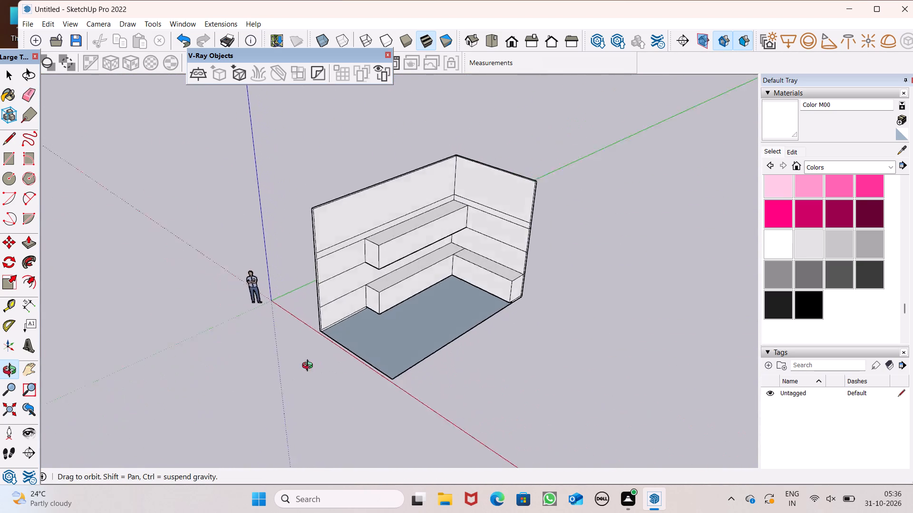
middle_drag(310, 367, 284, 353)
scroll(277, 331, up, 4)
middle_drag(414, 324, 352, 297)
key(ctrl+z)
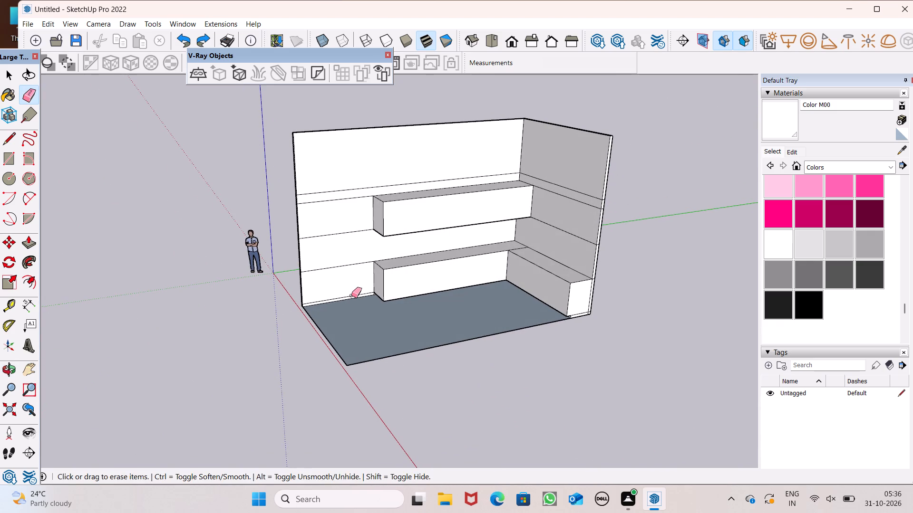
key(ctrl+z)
Select all the connected room geometry, move it about 14' 11" away from the red axis, and clear the selection.
key(space)
middle_drag(389, 295, 305, 279)
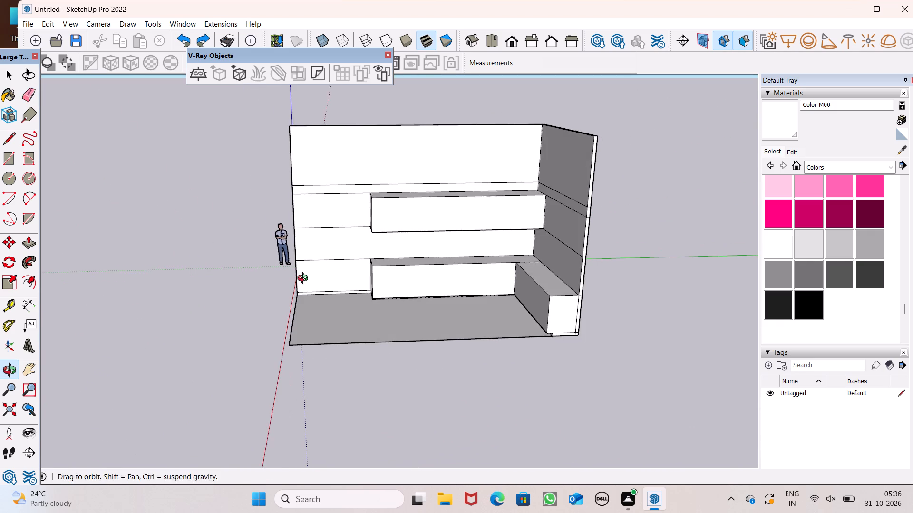
middle_drag(305, 279, 304, 279)
scroll(569, 239, down, 6)
scroll(486, 247, down, 4)
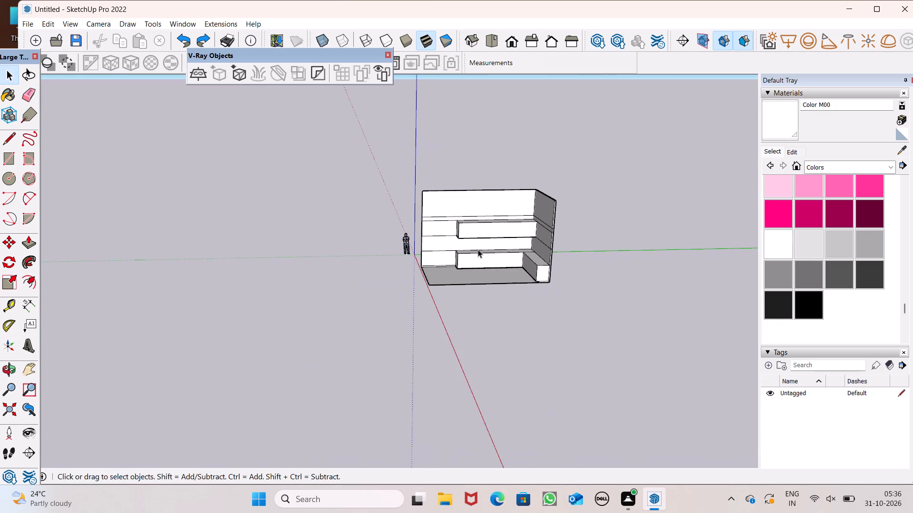
middle_drag(470, 250, 780, 308)
scroll(601, 240, up, 7)
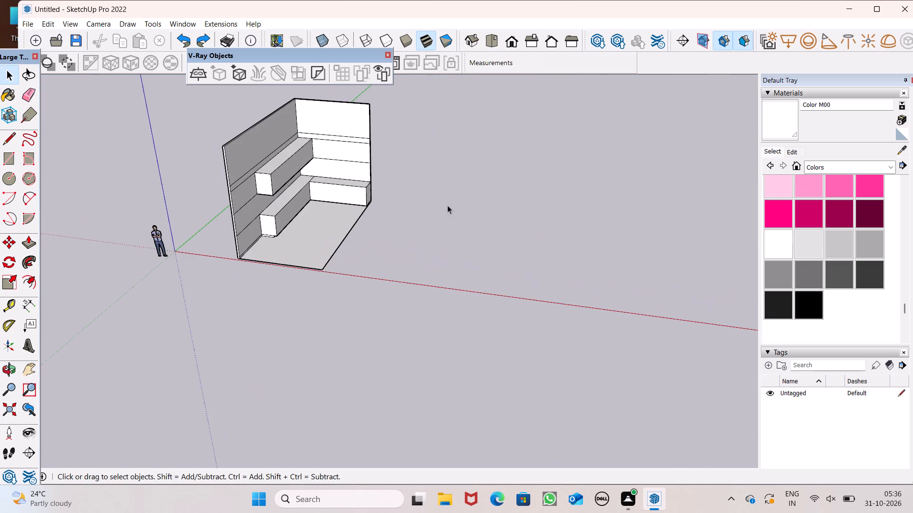
scroll(371, 216, up, 3)
middle_drag(370, 248, 413, 277)
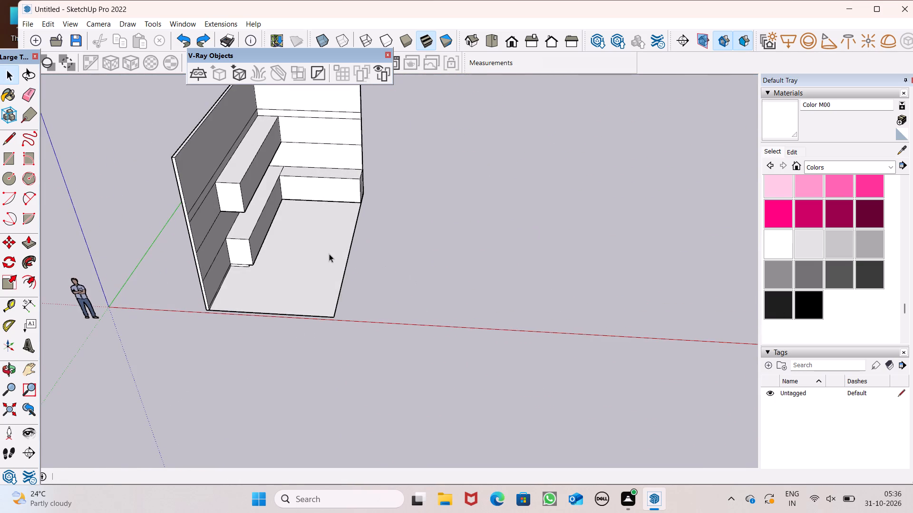
triple_click(329, 255)
click(325, 256)
key(m)
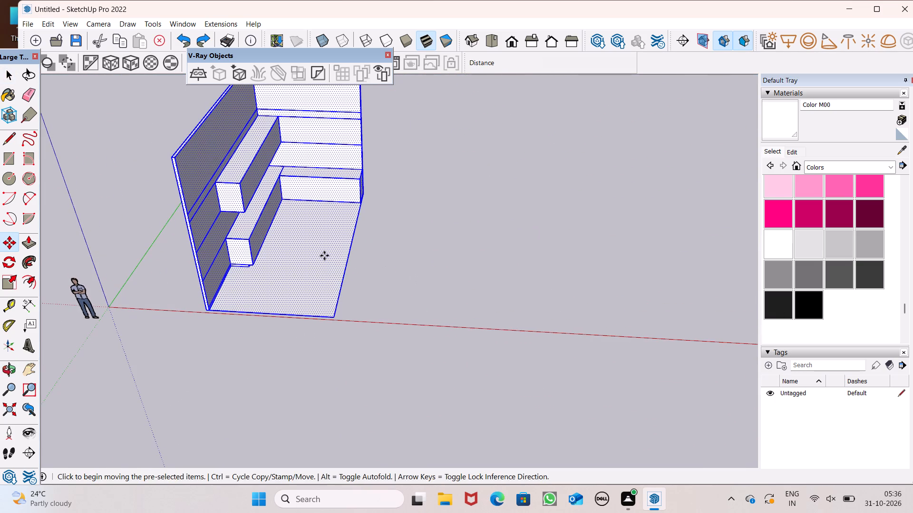
key(Return)
drag(308, 262, 317, 204)
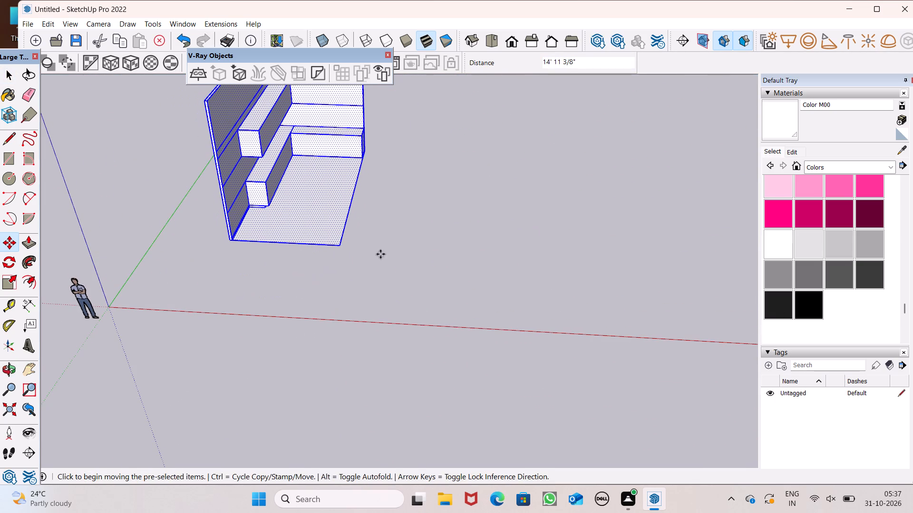
key(space)
click(400, 257)
Examine the moved room's 20' wall, upper block and counters from the open side.
scroll(371, 250, down, 6)
middle_drag(362, 243, 101, 130)
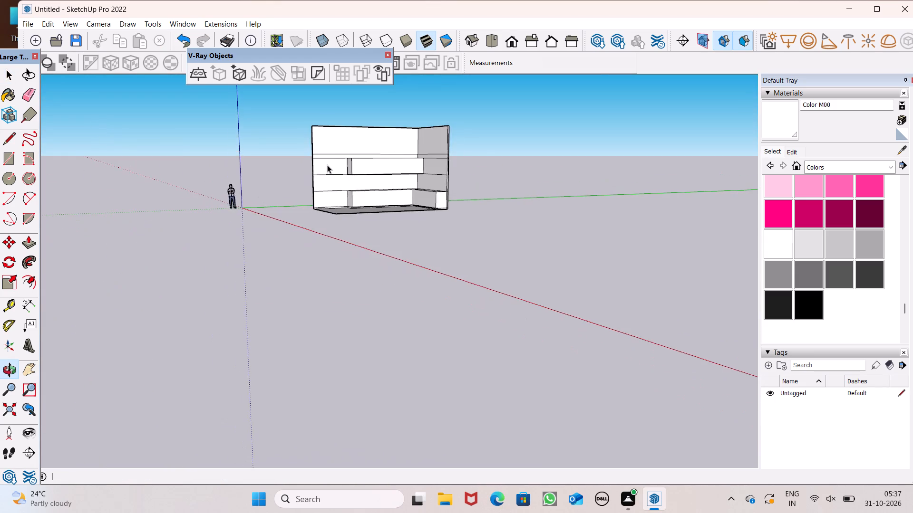
scroll(327, 165, up, 8)
middle_drag(390, 141, 314, 152)
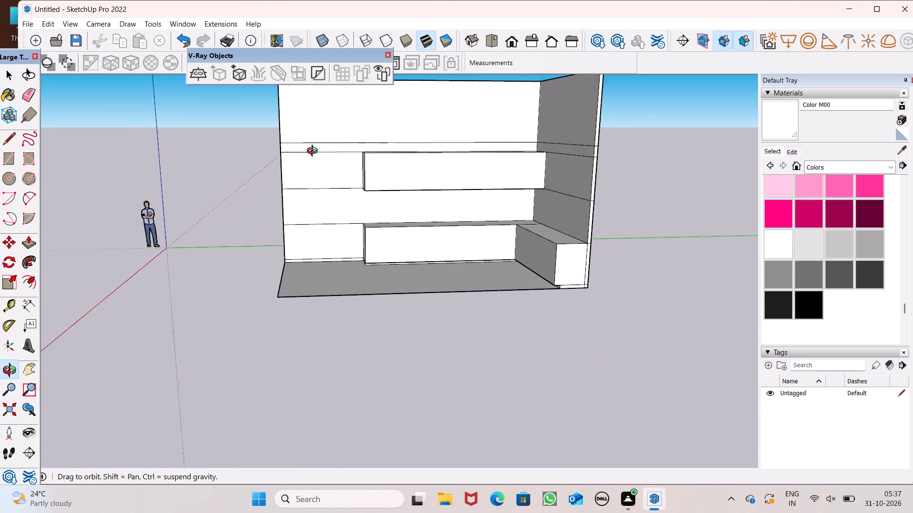
middle_drag(314, 152, 343, 157)
scroll(333, 152, up, 2)
scroll(375, 199, down, 5)
middle_drag(386, 207, 437, 230)
scroll(375, 169, up, 5)
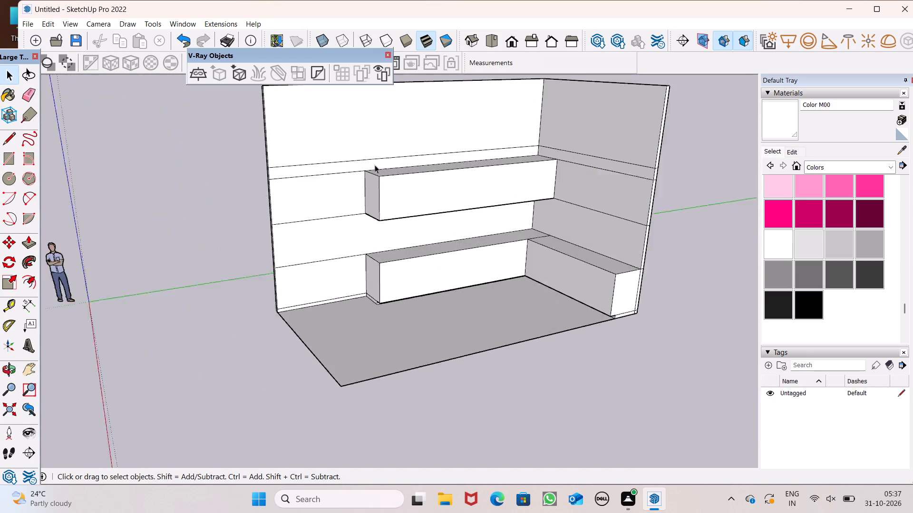
scroll(375, 165, up, 1)
middle_drag(435, 161, 354, 170)
scroll(378, 167, down, 3)
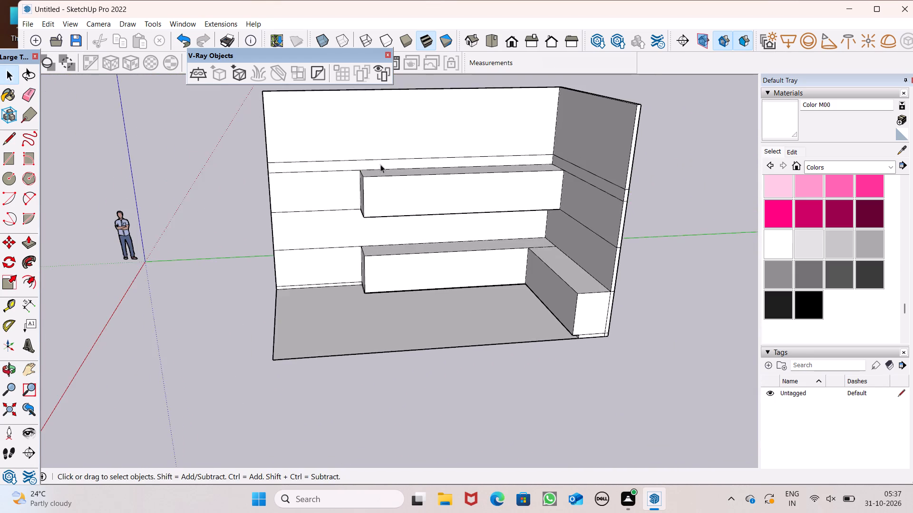
middle_drag(380, 164, 392, 152)
scroll(392, 152, up, 1)
scroll(349, 139, up, 5)
scroll(349, 139, down, 3)
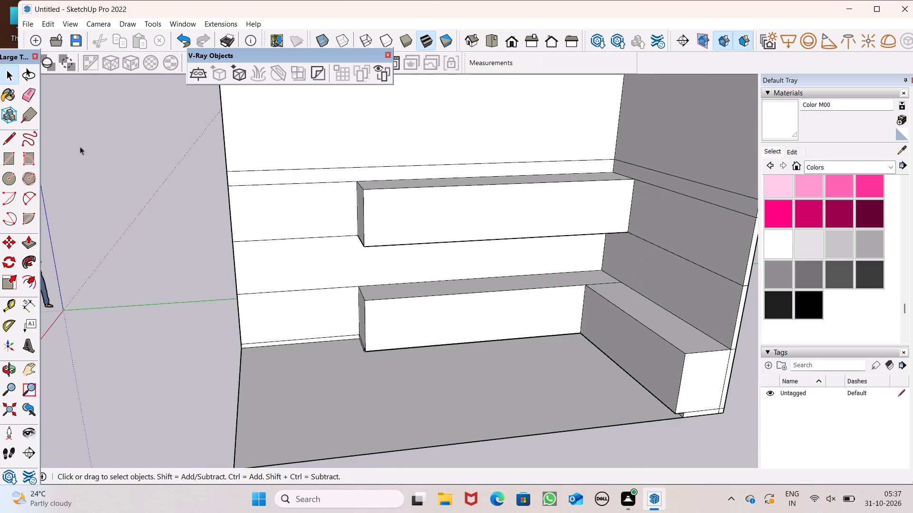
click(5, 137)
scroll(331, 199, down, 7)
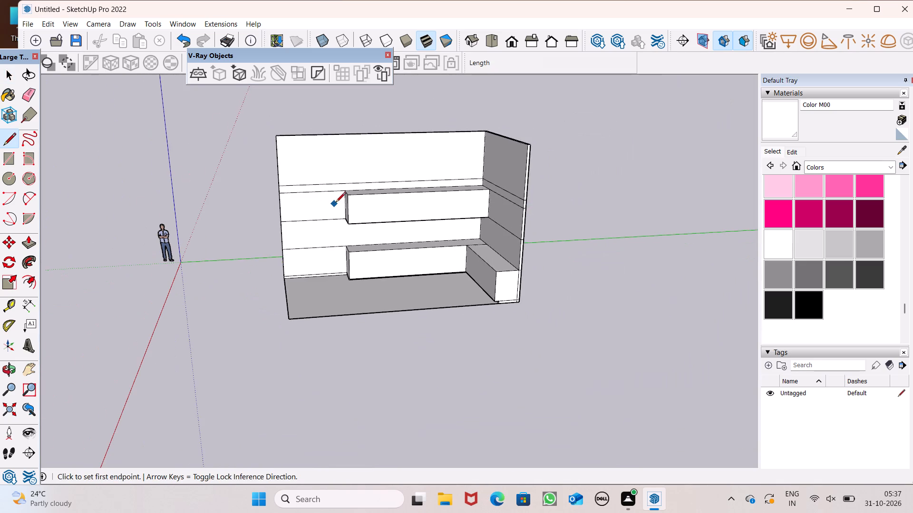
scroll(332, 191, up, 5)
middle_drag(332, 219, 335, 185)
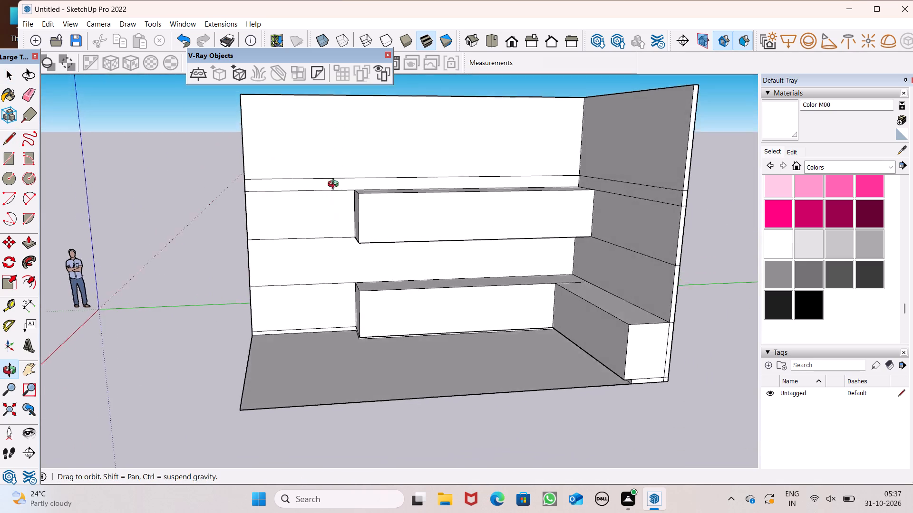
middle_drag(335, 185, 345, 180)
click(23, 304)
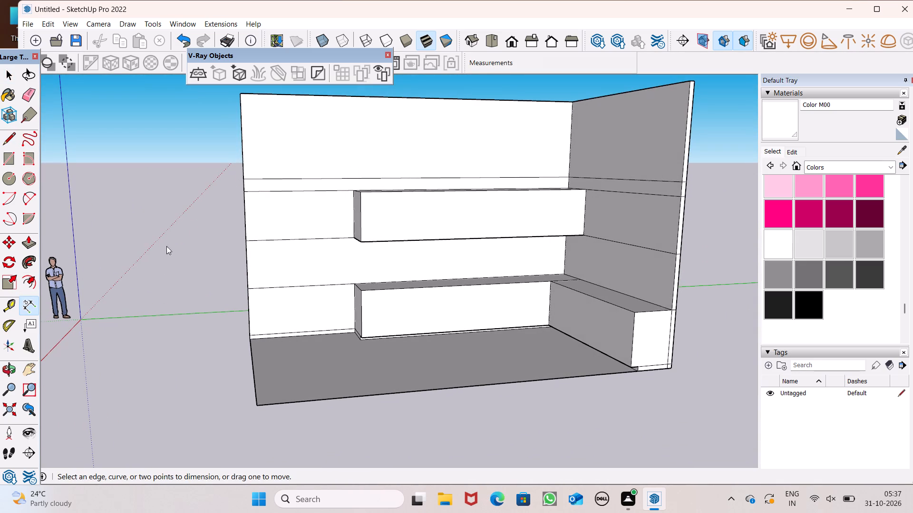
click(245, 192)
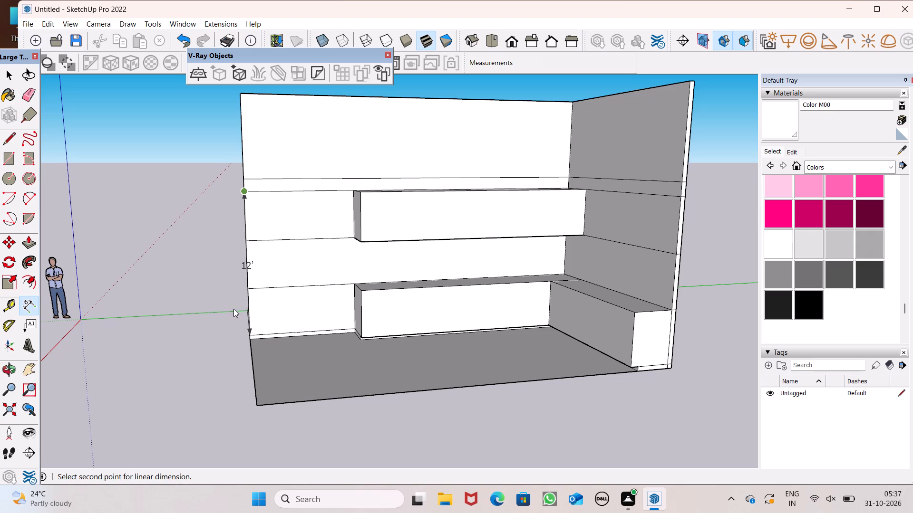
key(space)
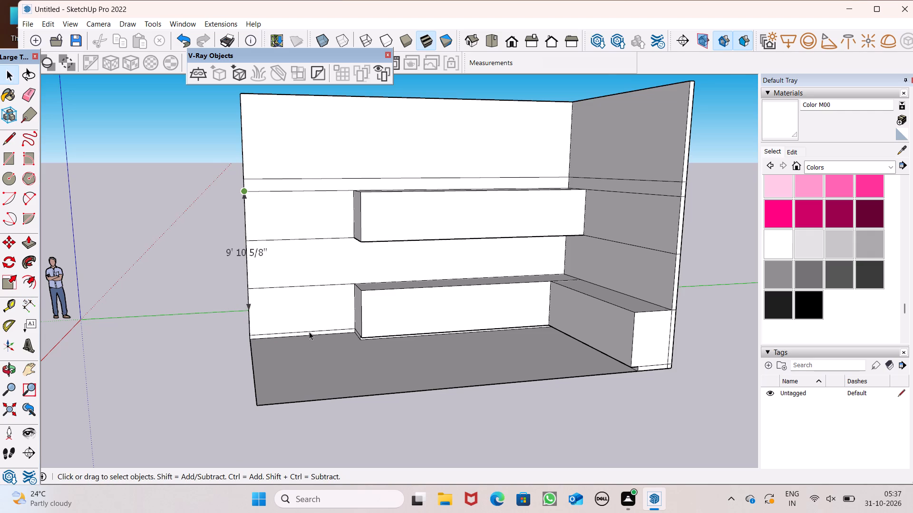
Erase the short horizontal line just above the floor on the extended part of the 20' wall.
scroll(329, 342, up, 2)
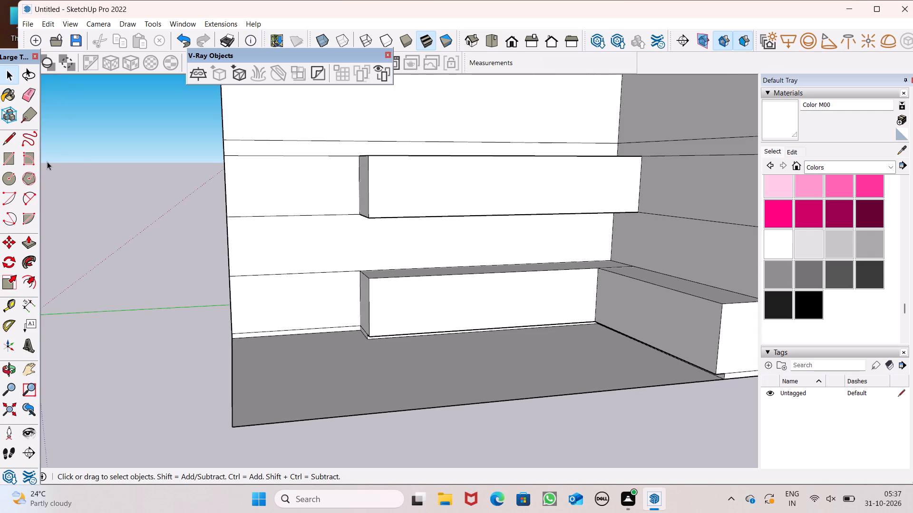
click(29, 99)
scroll(291, 345, up, 1)
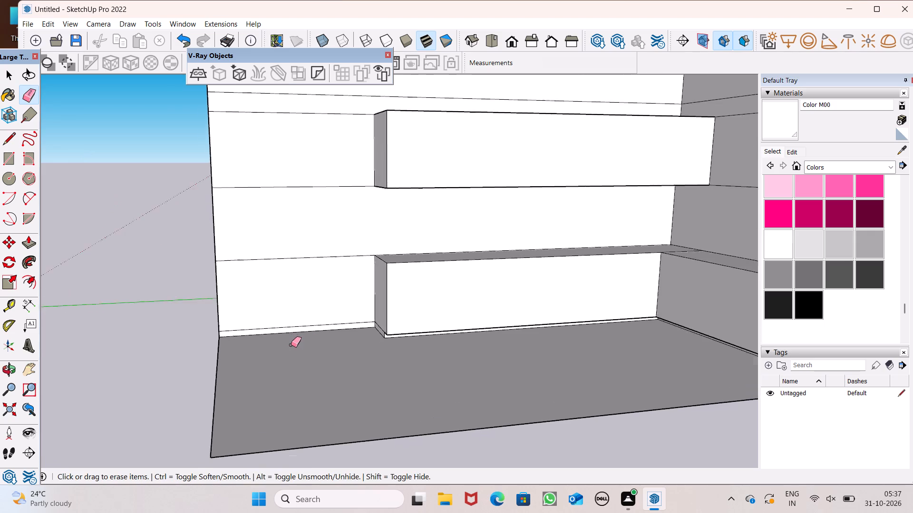
scroll(291, 345, up, 2)
click(274, 326)
Examine the extended wall's base, the counter's recessed toe area and the whole room from the open side.
scroll(283, 317, down, 2)
middle_drag(368, 358, 366, 352)
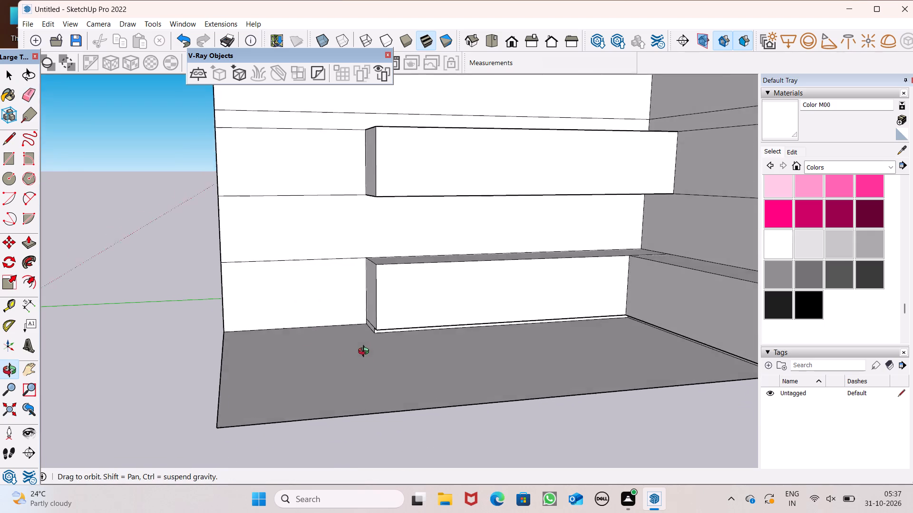
middle_drag(366, 352, 362, 349)
scroll(429, 380, up, 6)
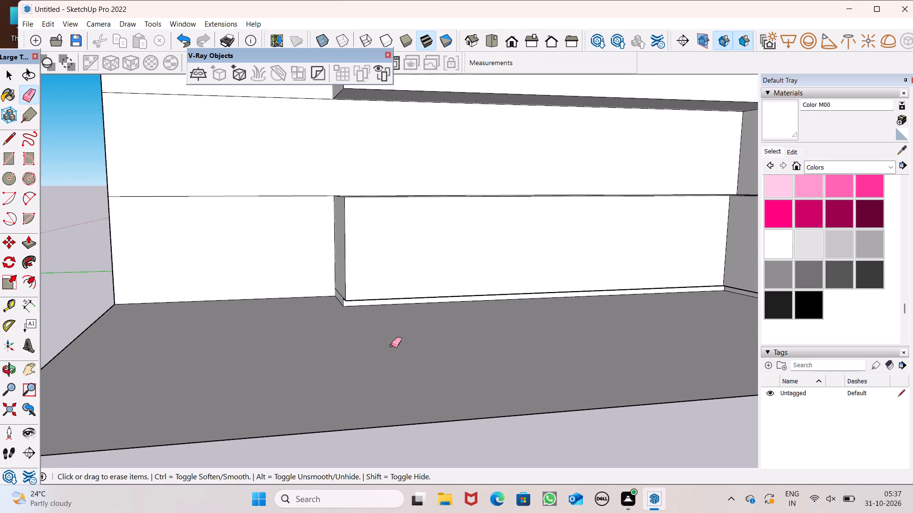
scroll(257, 349, down, 3)
middle_drag(281, 364, 361, 378)
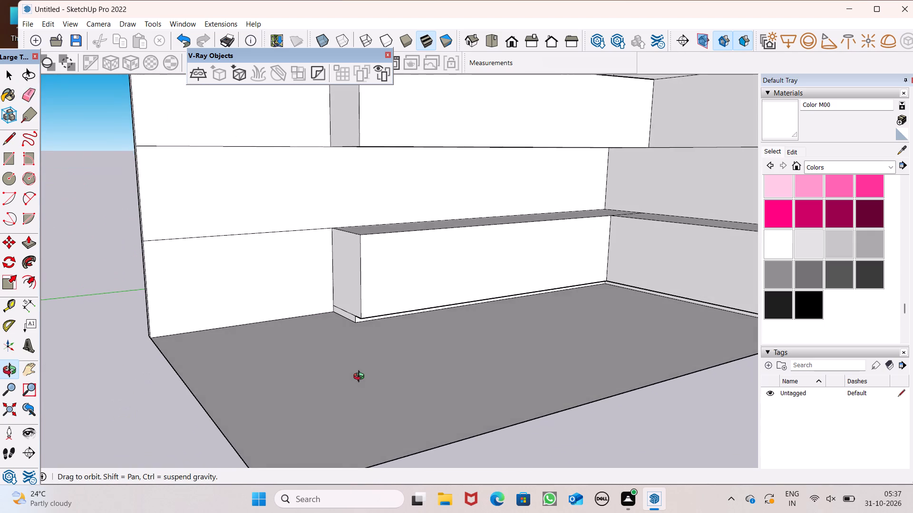
middle_drag(361, 378, 352, 375)
scroll(334, 303, down, 2)
middle_drag(378, 356, 308, 369)
scroll(333, 364, down, 2)
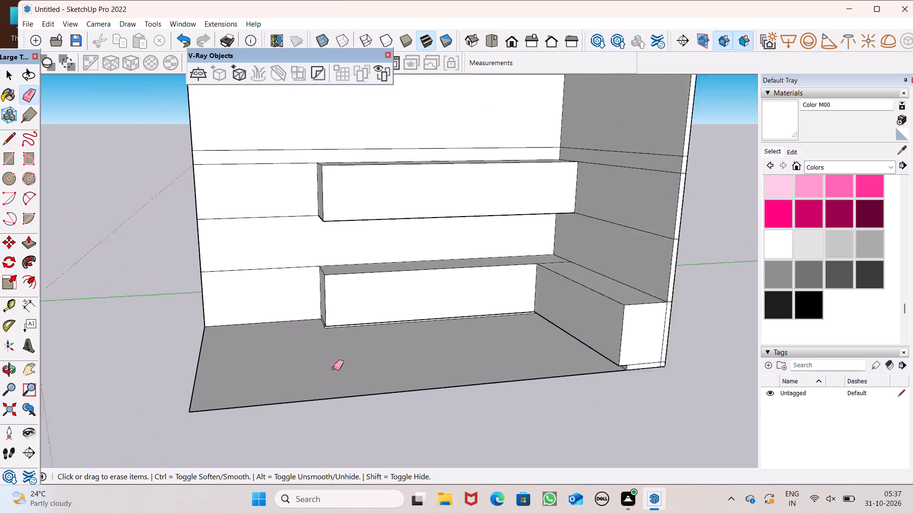
scroll(333, 368, down, 2)
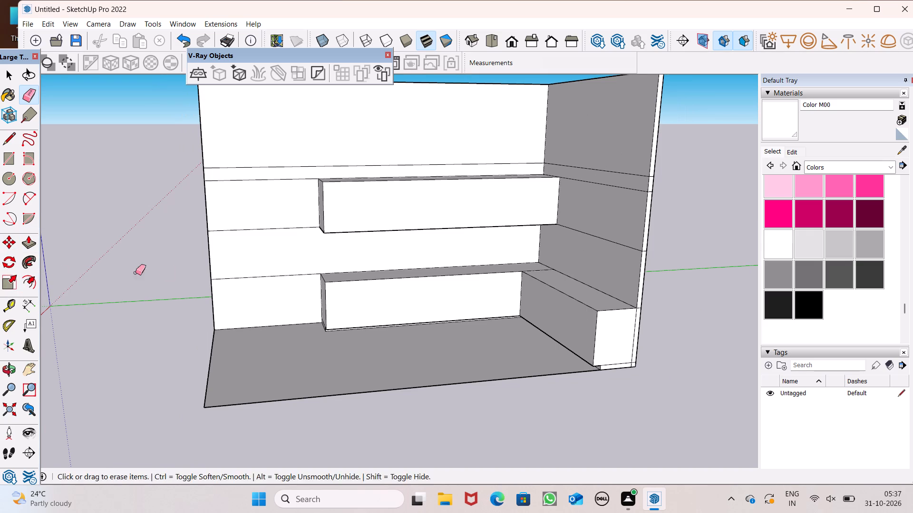
middle_drag(180, 282, 287, 322)
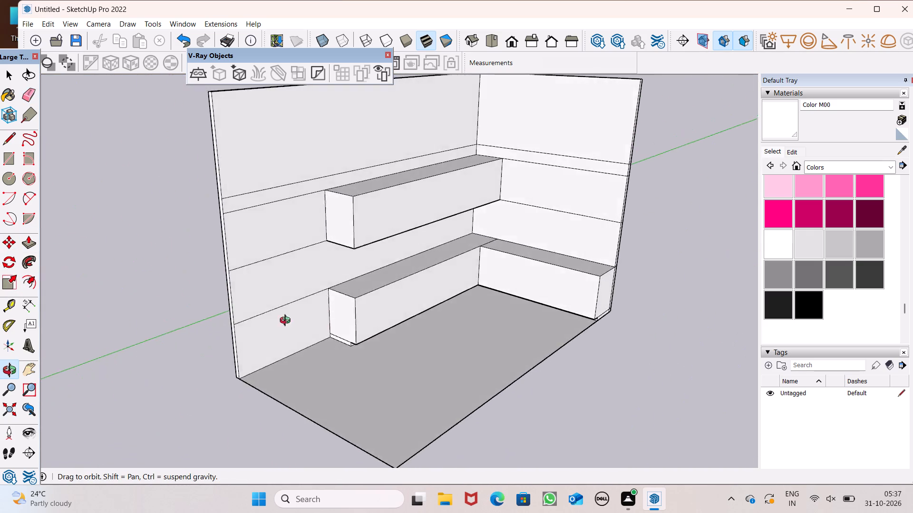
middle_drag(287, 322, 125, 298)
scroll(318, 282, down, 3)
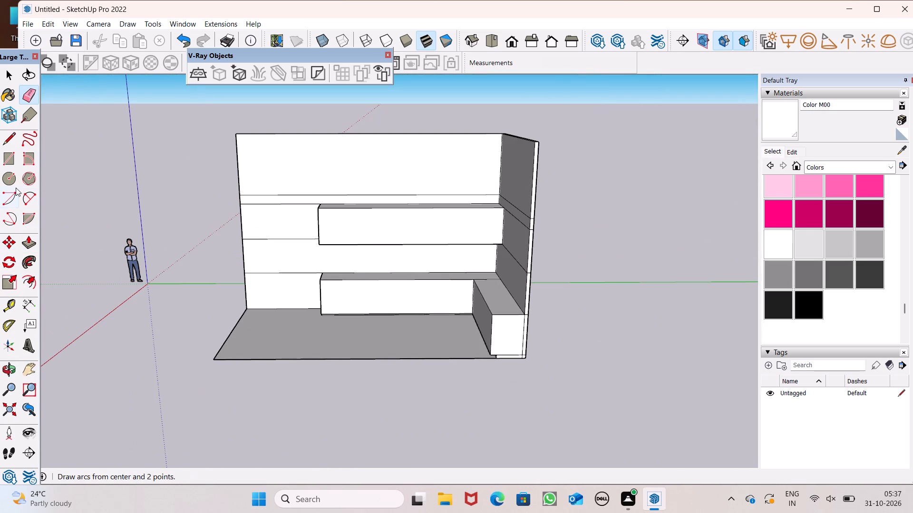
Draw a 7' 8" vertical line on the 20' wall from the upper block's rear top corner to the wall's top edge.
click(4, 144)
scroll(142, 168, up, 6)
scroll(380, 194, up, 5)
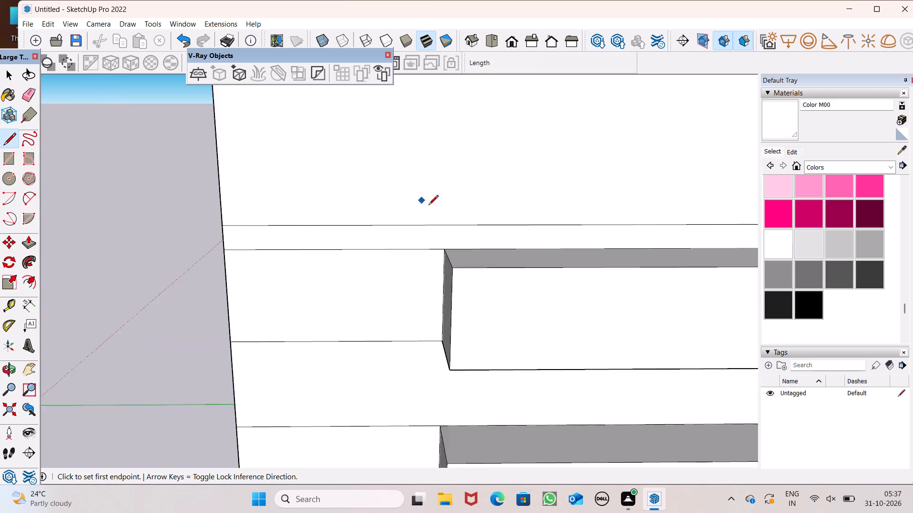
scroll(428, 206, up, 2)
click(448, 258)
scroll(437, 228, down, 8)
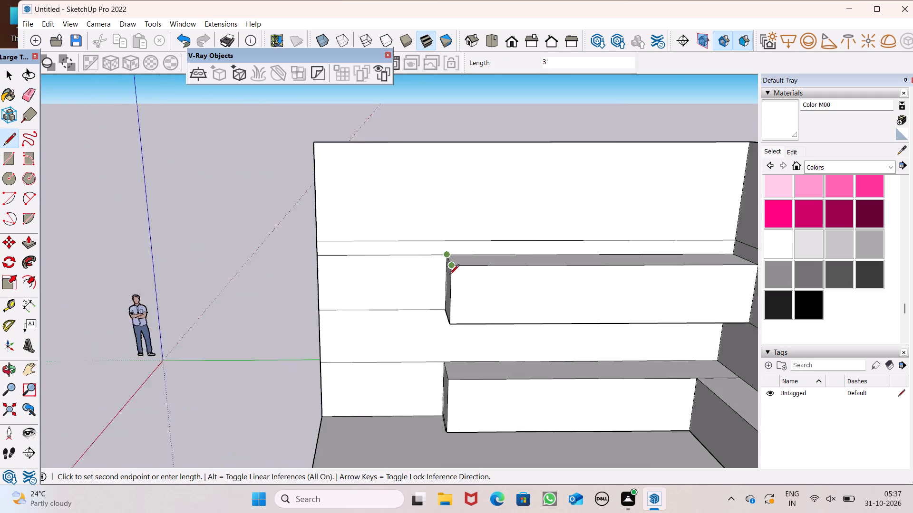
scroll(449, 275, down, 1)
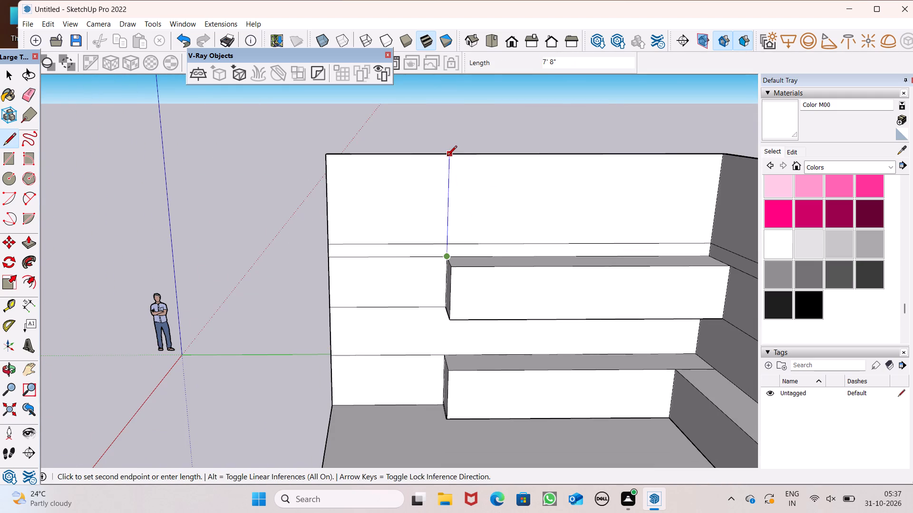
click(447, 156)
key(space)
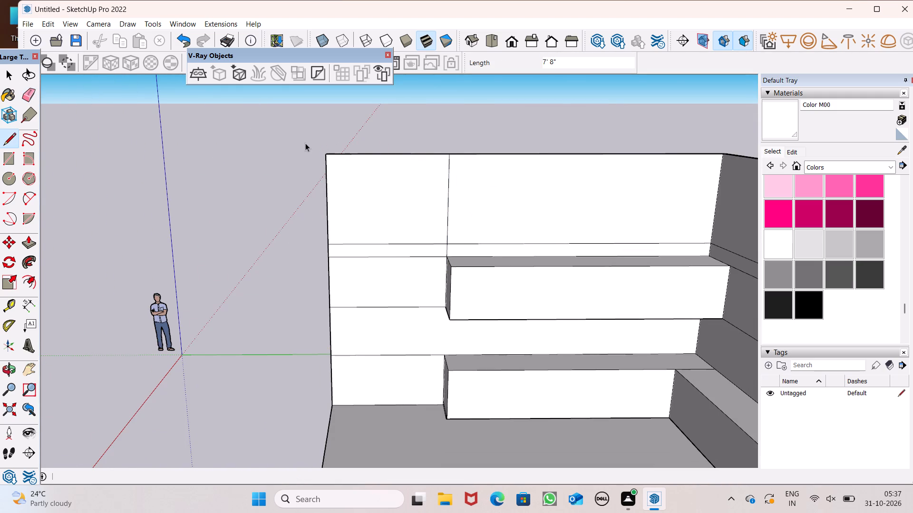
scroll(400, 105, down, 5)
middle_drag(401, 185, 456, 239)
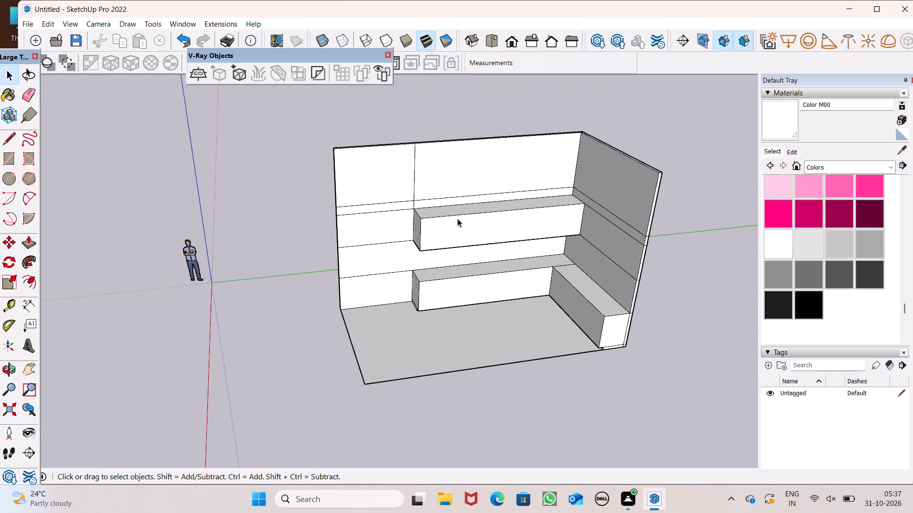
Erase the short piece of the vertical line between the upper block's top corner and the horizontal wall line above it.
scroll(461, 181, up, 7)
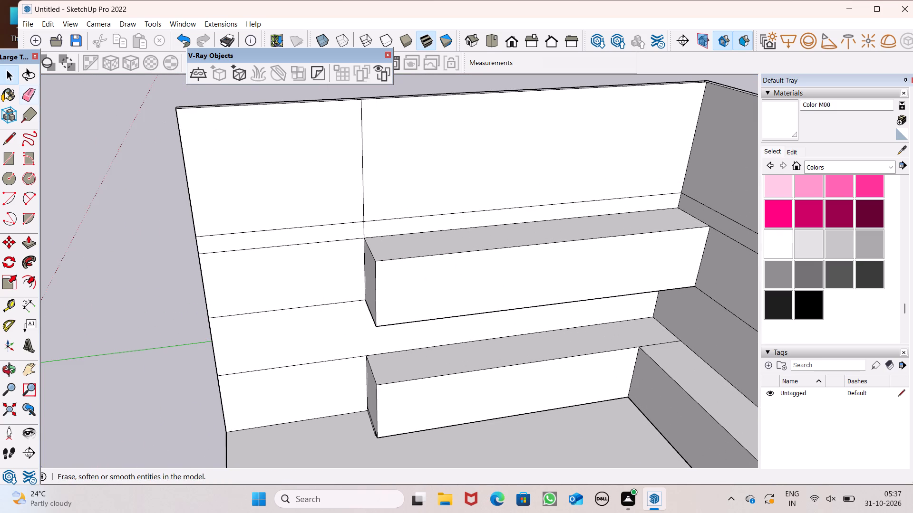
click(24, 91)
scroll(307, 223, up, 6)
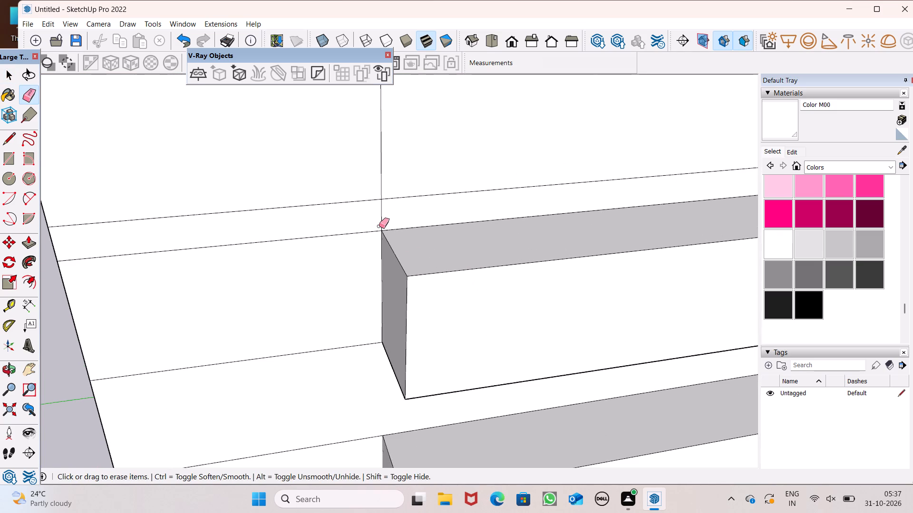
click(383, 225)
key(space)
scroll(283, 238, down, 12)
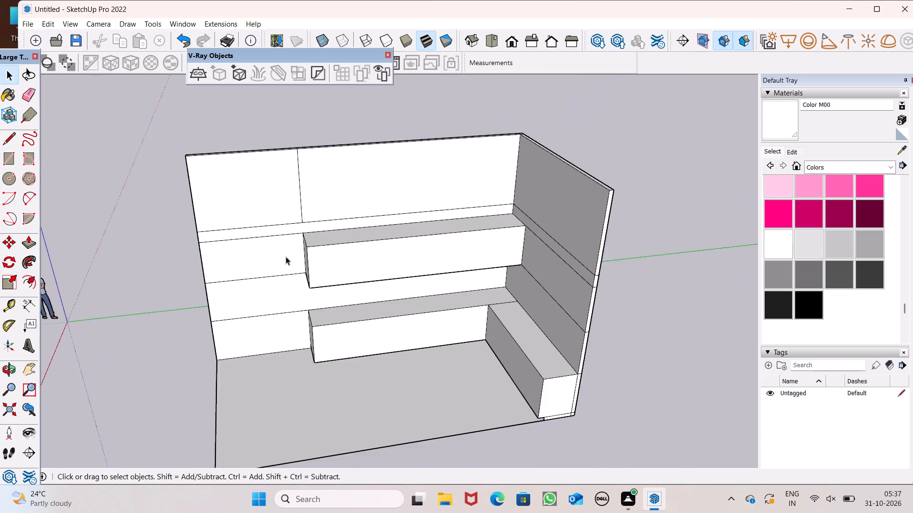
Extrude the wall section above the upper block outward 3', flush with the block's front face.
middle_drag(291, 261, 431, 323)
scroll(452, 248, up, 1)
scroll(368, 221, down, 3)
middle_drag(426, 247, 463, 305)
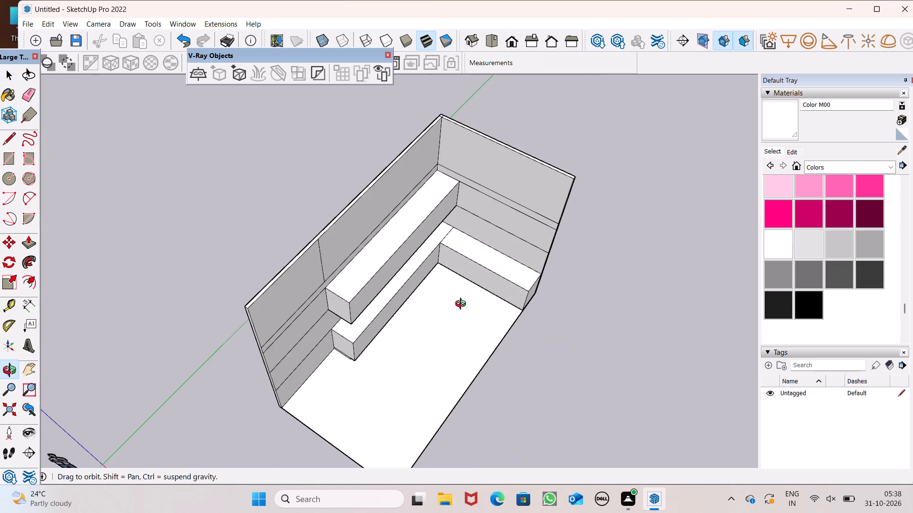
middle_drag(463, 305, 418, 231)
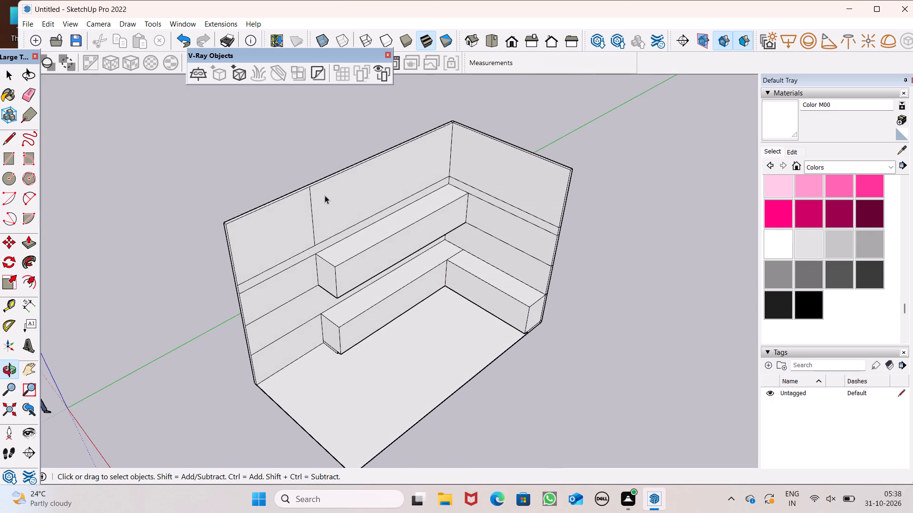
middle_drag(406, 216, 382, 201)
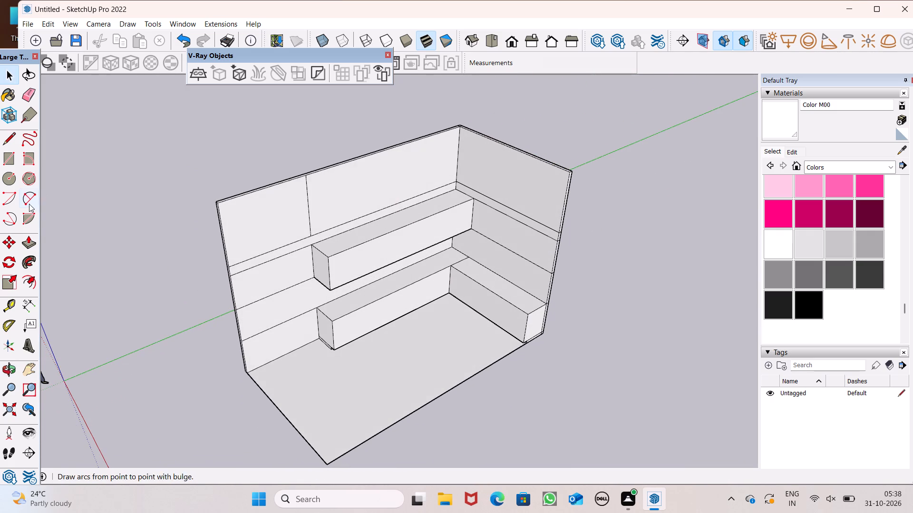
drag(30, 251, 30, 246)
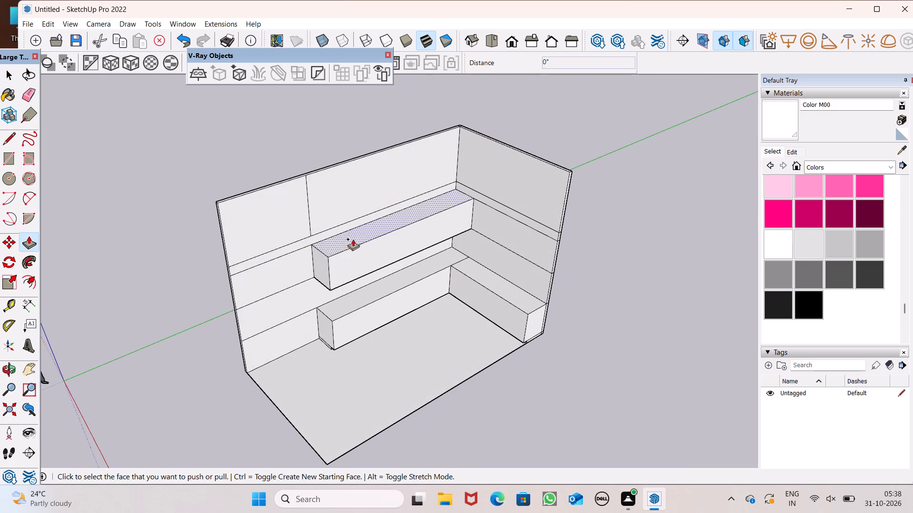
scroll(354, 234, up, 6)
drag(309, 207, 304, 281)
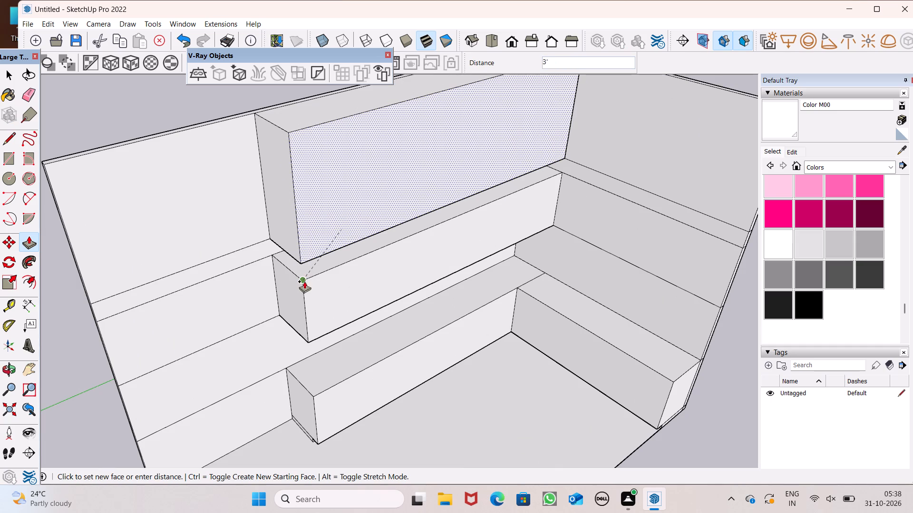
drag(304, 281, 302, 283)
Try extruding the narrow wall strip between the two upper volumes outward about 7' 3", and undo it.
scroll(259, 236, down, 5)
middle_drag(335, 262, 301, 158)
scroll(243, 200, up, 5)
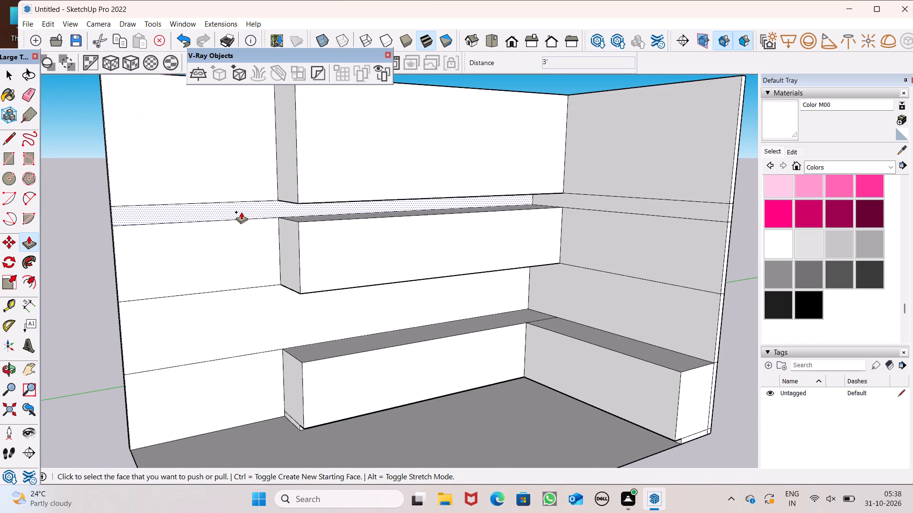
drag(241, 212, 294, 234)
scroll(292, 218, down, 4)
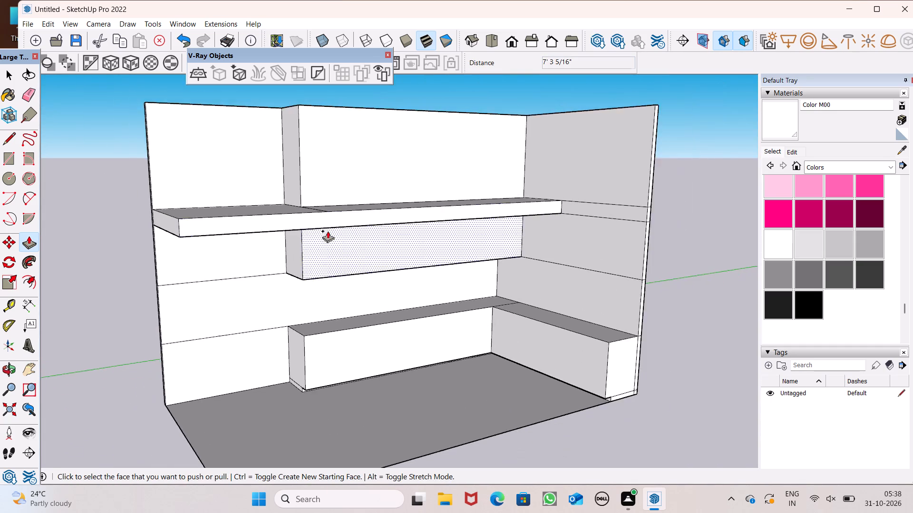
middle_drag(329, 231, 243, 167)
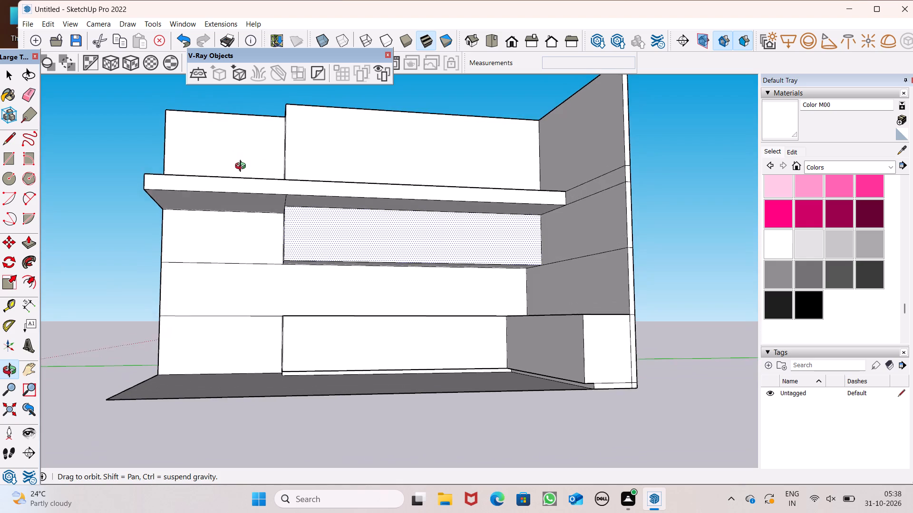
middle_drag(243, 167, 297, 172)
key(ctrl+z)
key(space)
Offset the front outline of the new topmost block inward about 3" to form a border.
scroll(298, 167, down, 6)
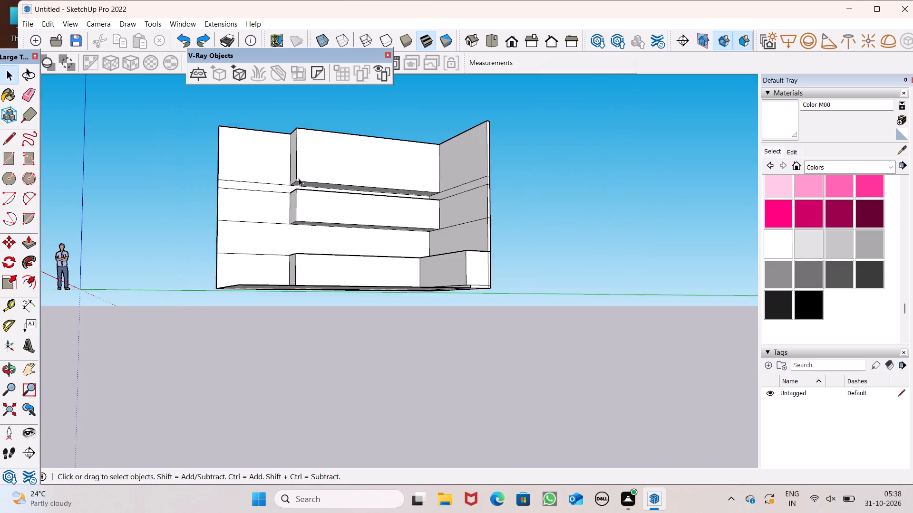
scroll(353, 251, up, 1)
middle_drag(353, 255, 342, 351)
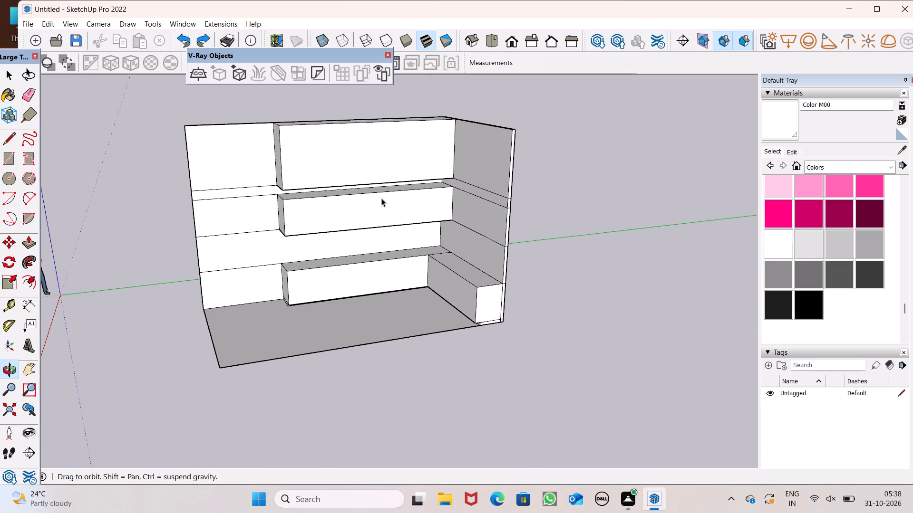
scroll(299, 189, up, 3)
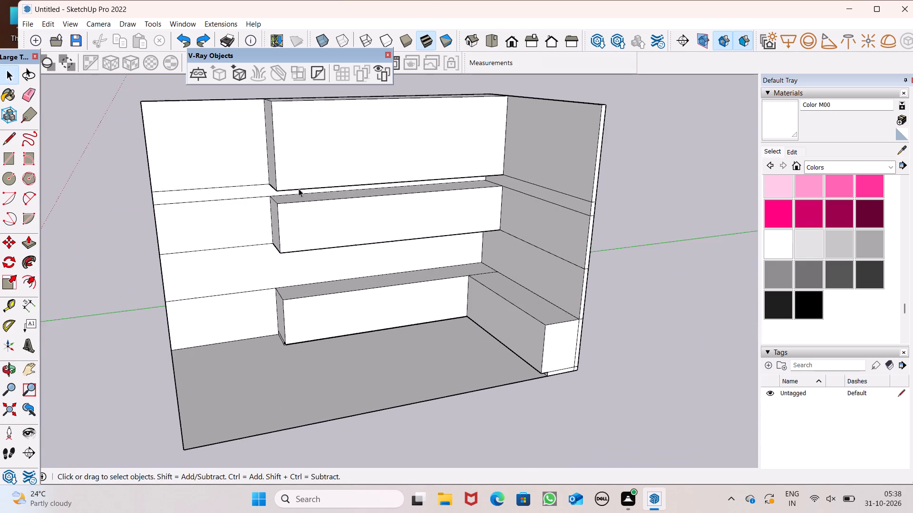
middle_drag(326, 217, 276, 227)
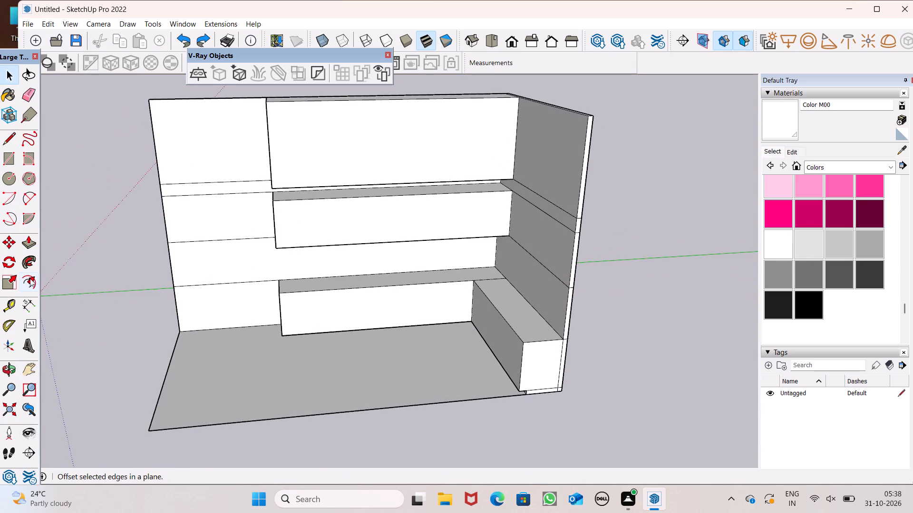
click(12, 264)
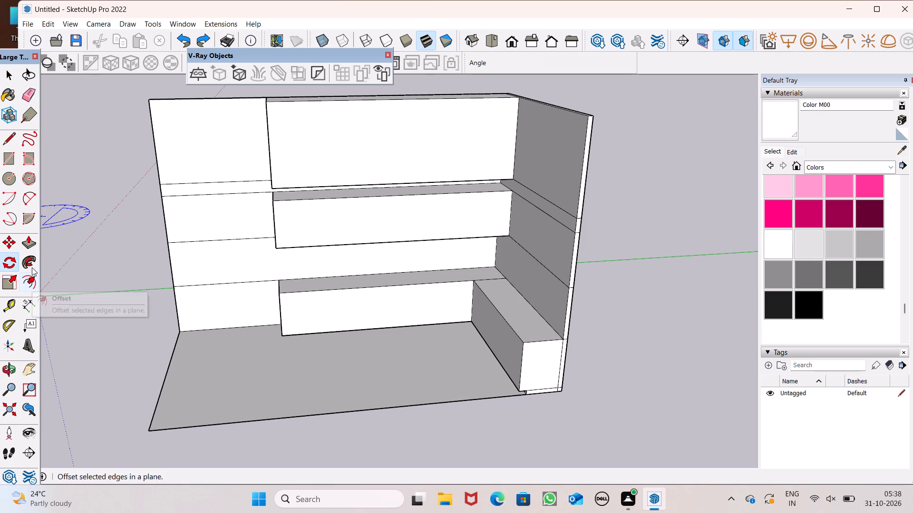
click(24, 278)
scroll(218, 157, up, 4)
scroll(273, 138, down, 7)
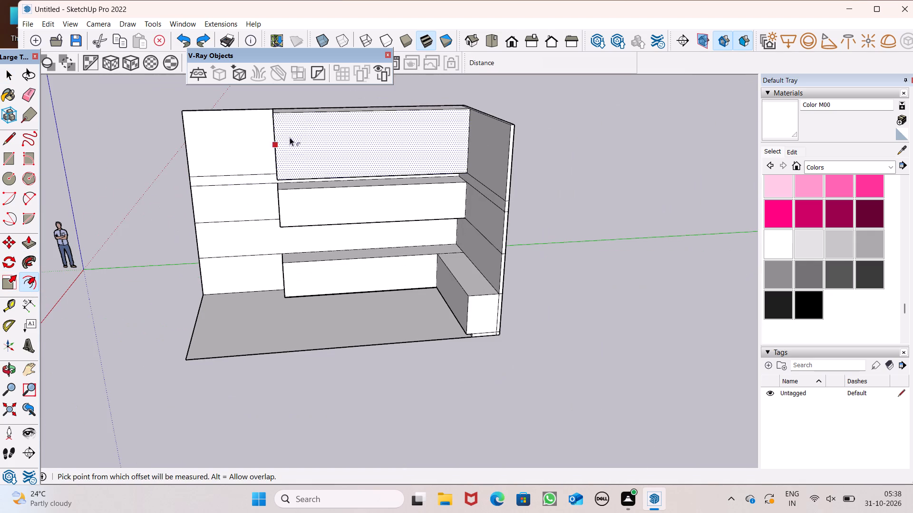
click(303, 120)
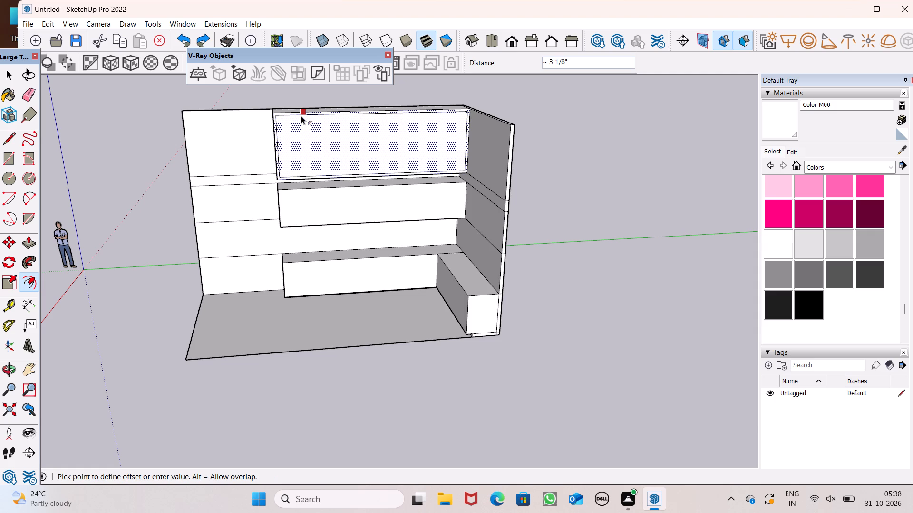
click(301, 116)
Offset the inner rectangle on the topmost block's front inward again to form a second, narrower border.
scroll(329, 159, up, 7)
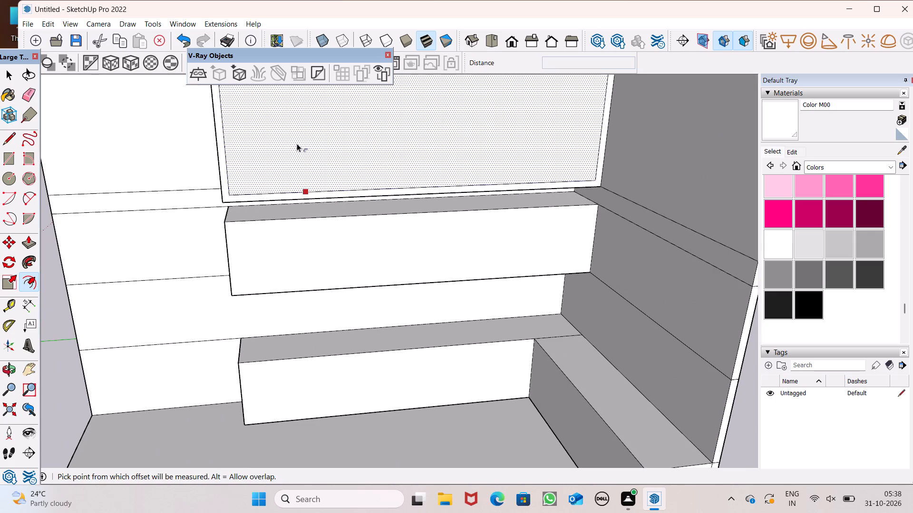
scroll(295, 145, down, 3)
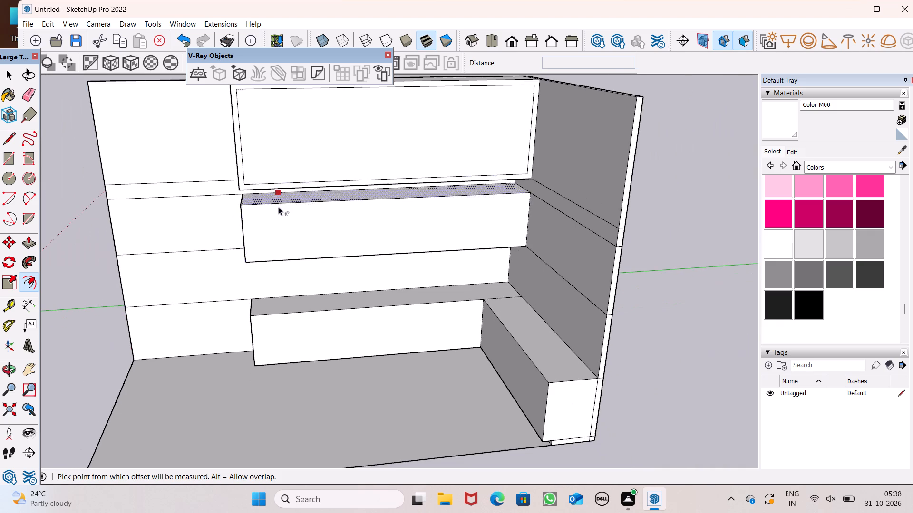
scroll(290, 171, down, 7)
scroll(243, 71, up, 6)
scroll(276, 129, up, 4)
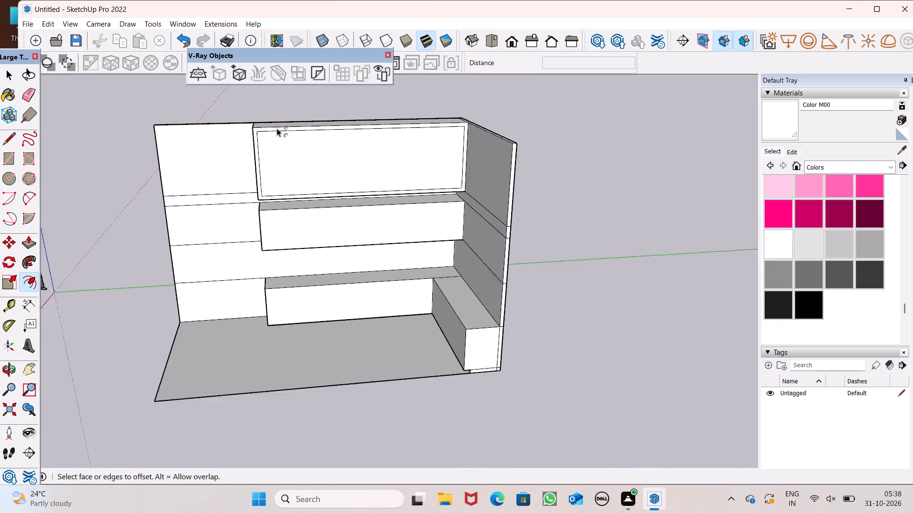
scroll(277, 128, up, 7)
scroll(269, 133, down, 1)
scroll(268, 133, up, 1)
scroll(268, 133, down, 1)
drag(252, 142, 252, 145)
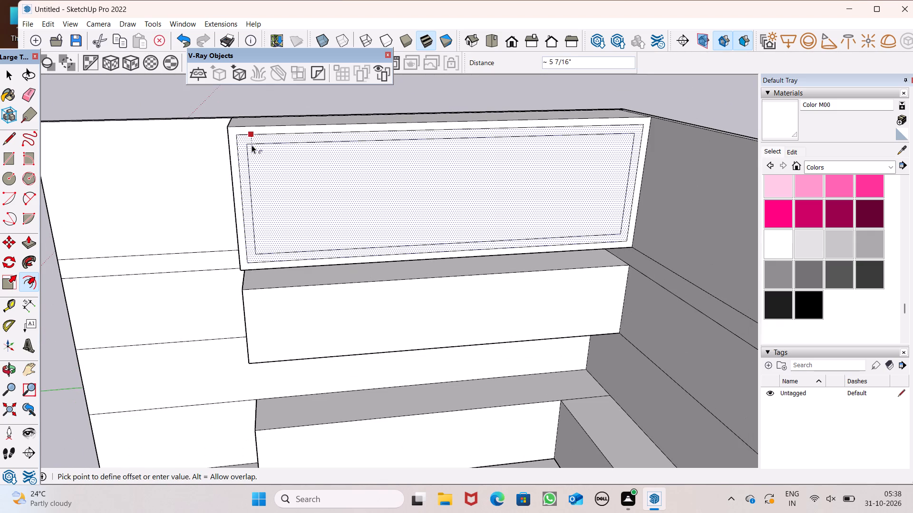
drag(252, 145, 245, 138)
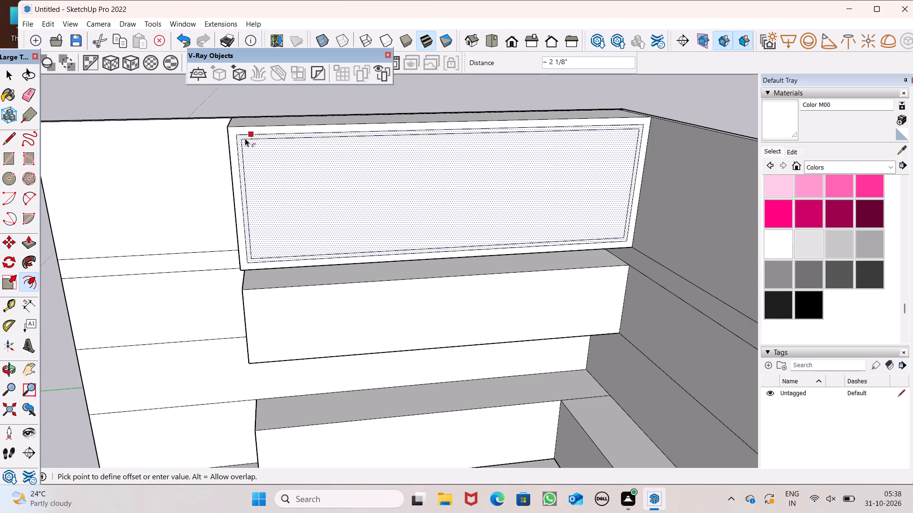
drag(245, 138, 243, 137)
key(space)
key(space)
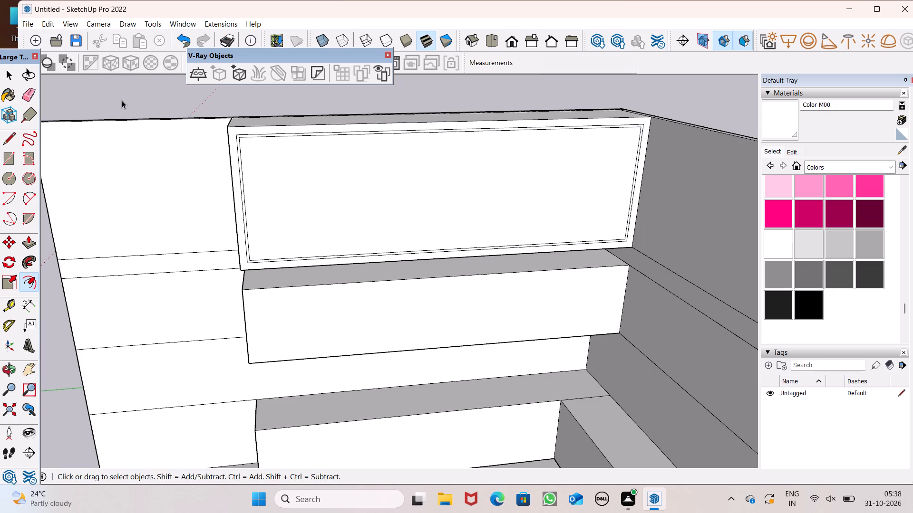
click(126, 96)
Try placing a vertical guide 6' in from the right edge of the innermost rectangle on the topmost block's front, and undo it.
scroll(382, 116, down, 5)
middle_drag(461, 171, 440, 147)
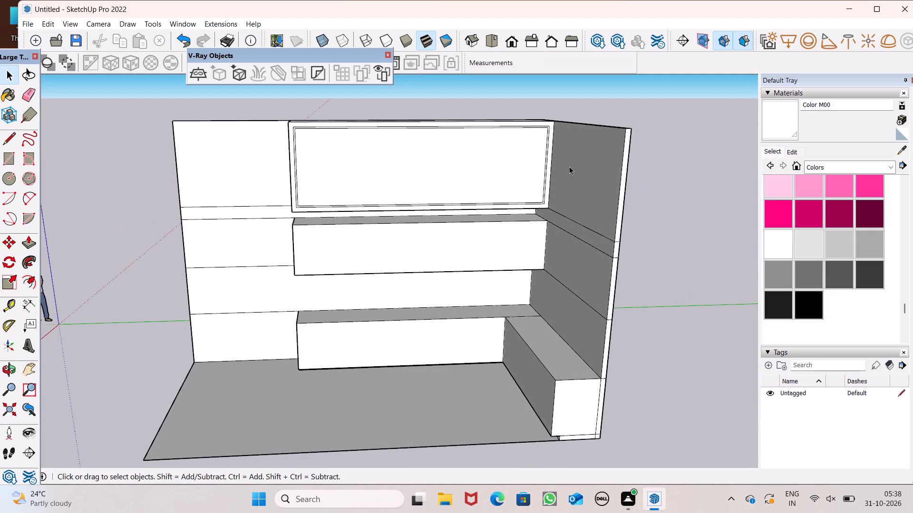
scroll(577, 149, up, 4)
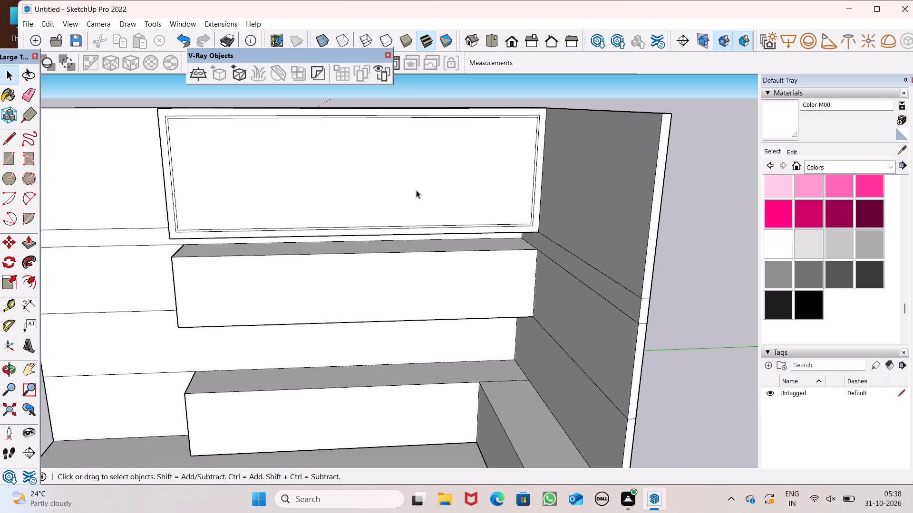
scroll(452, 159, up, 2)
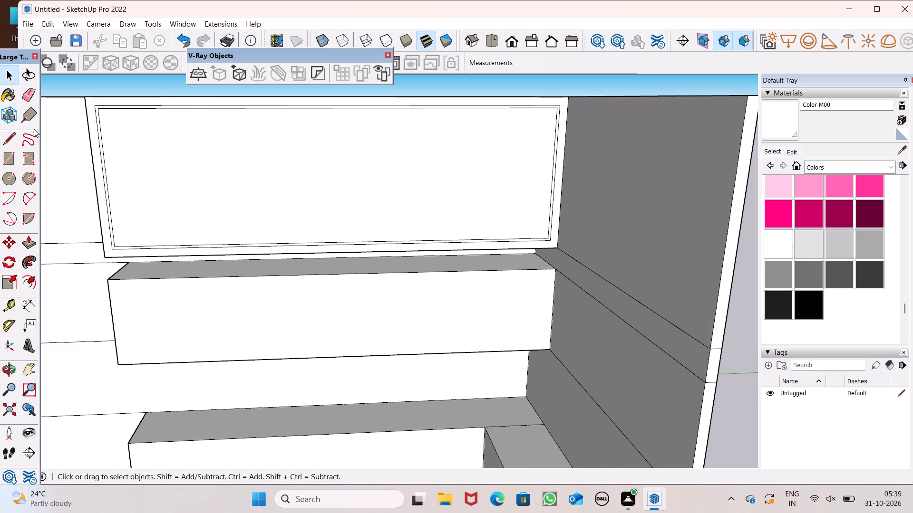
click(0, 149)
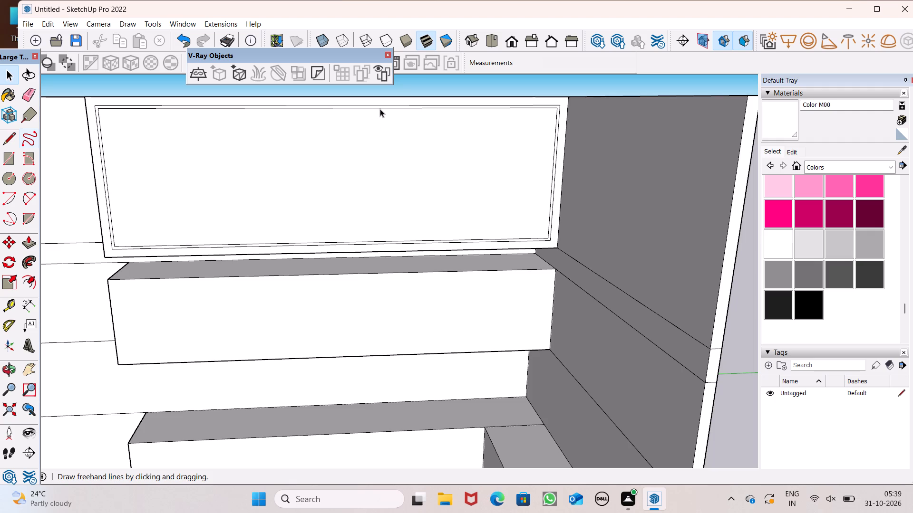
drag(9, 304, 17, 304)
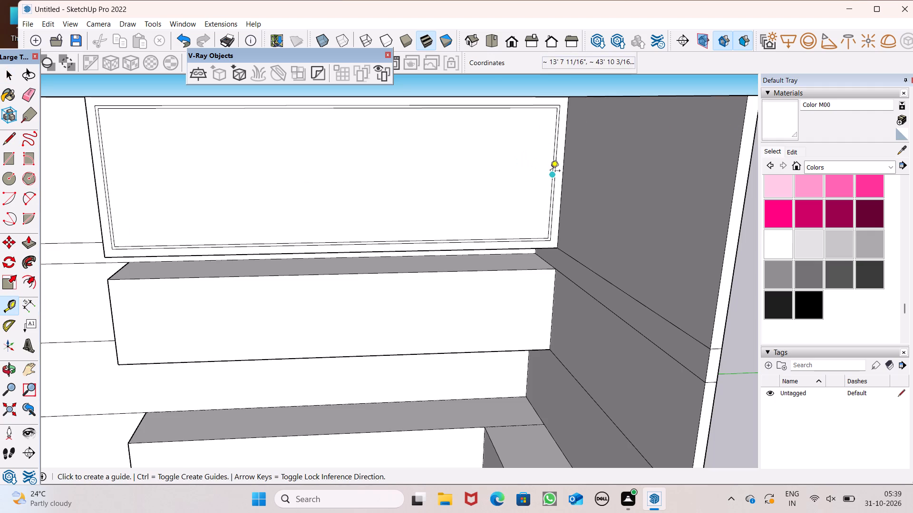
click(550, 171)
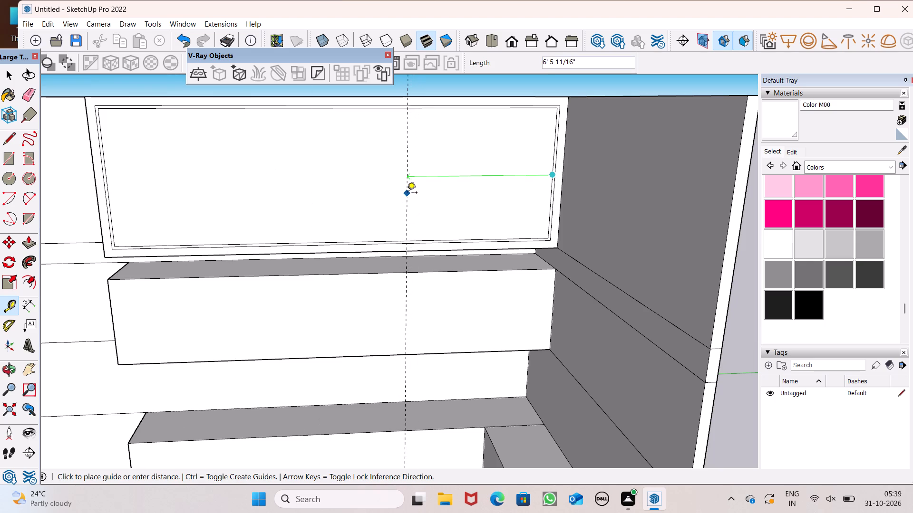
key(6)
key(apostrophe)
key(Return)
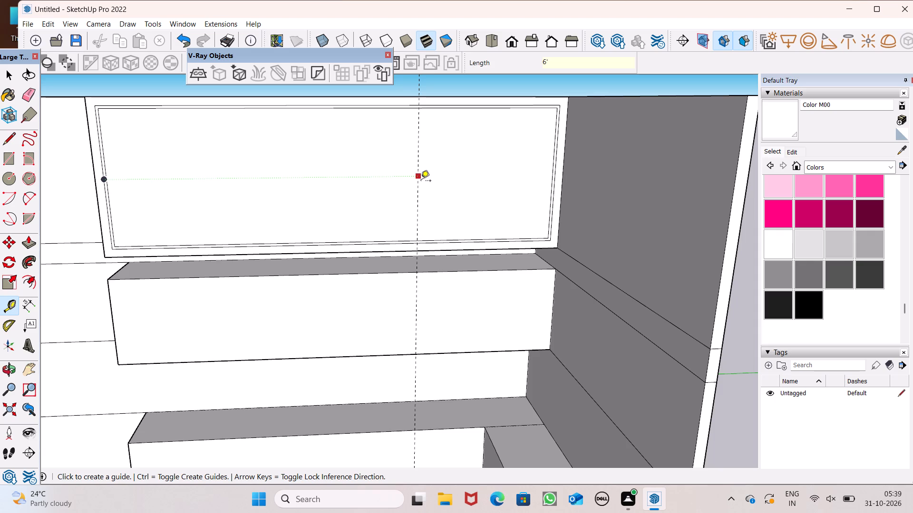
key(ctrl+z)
Place a vertical guide on the topmost block's front about 7' in from the right edge of the first border offset.
click(555, 177)
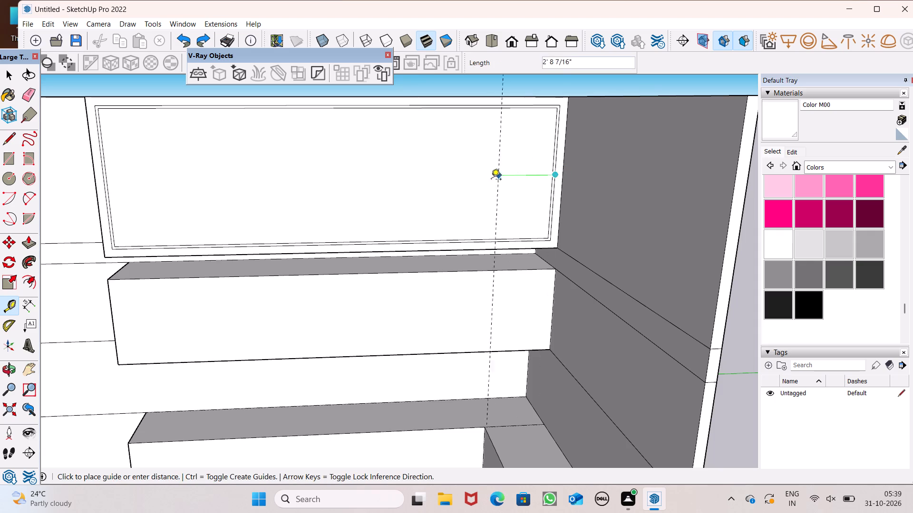
middle_drag(456, 201, 460, 182)
scroll(435, 206, down, 2)
middle_drag(438, 219, 447, 220)
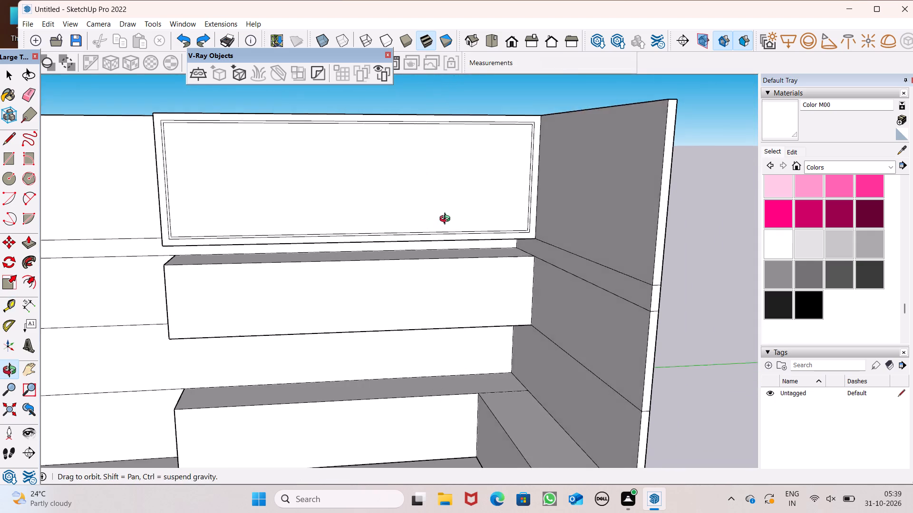
middle_drag(447, 220, 449, 242)
scroll(437, 244, down, 2)
middle_drag(431, 234, 437, 226)
middle_drag(414, 223, 412, 219)
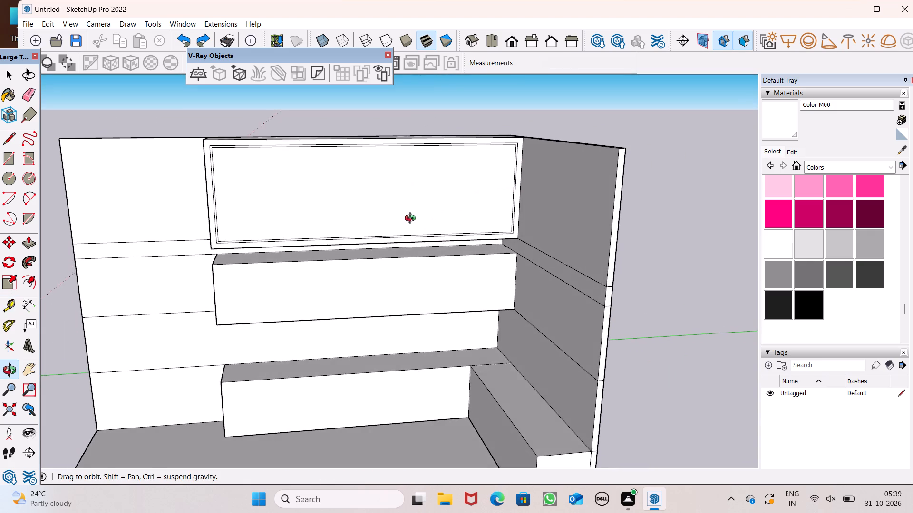
middle_drag(412, 219, 404, 218)
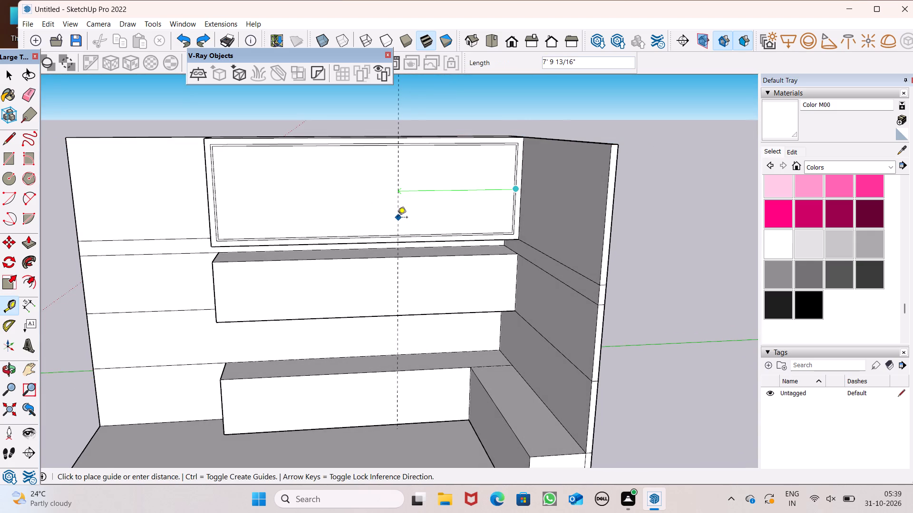
scroll(425, 223, up, 2)
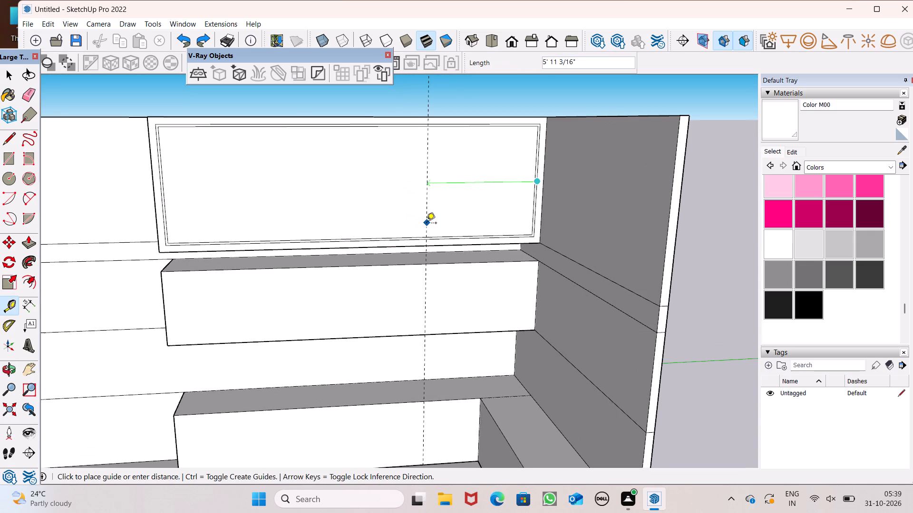
scroll(427, 224, up, 1)
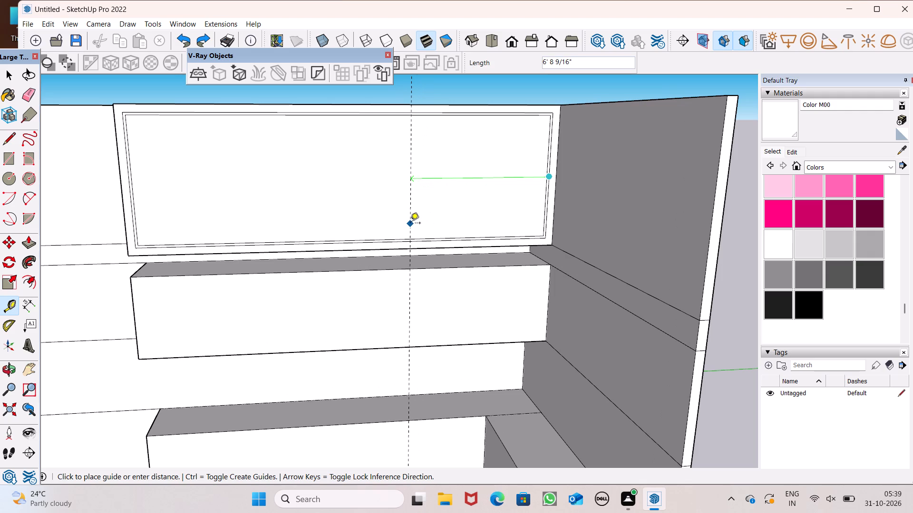
click(404, 225)
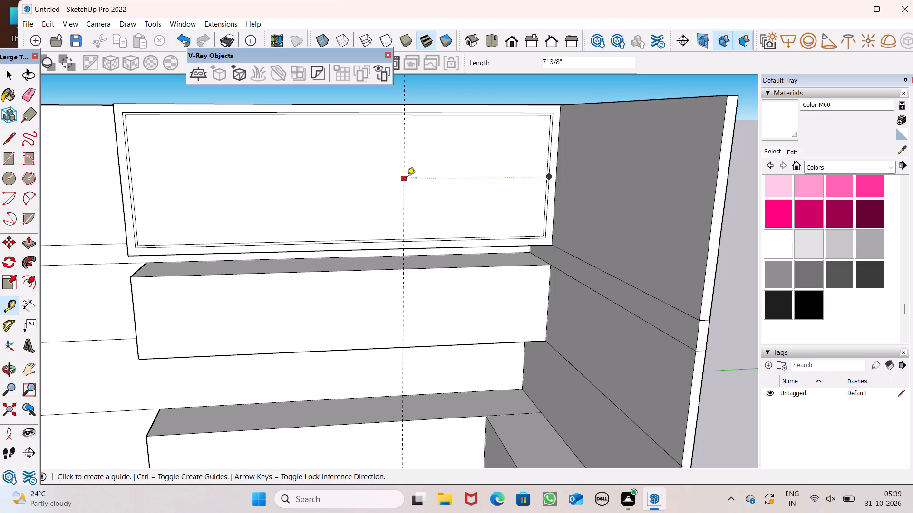
Place a second vertical guide 1" to the left of the first guide on the topmost block's front.
scroll(389, 176, up, 5)
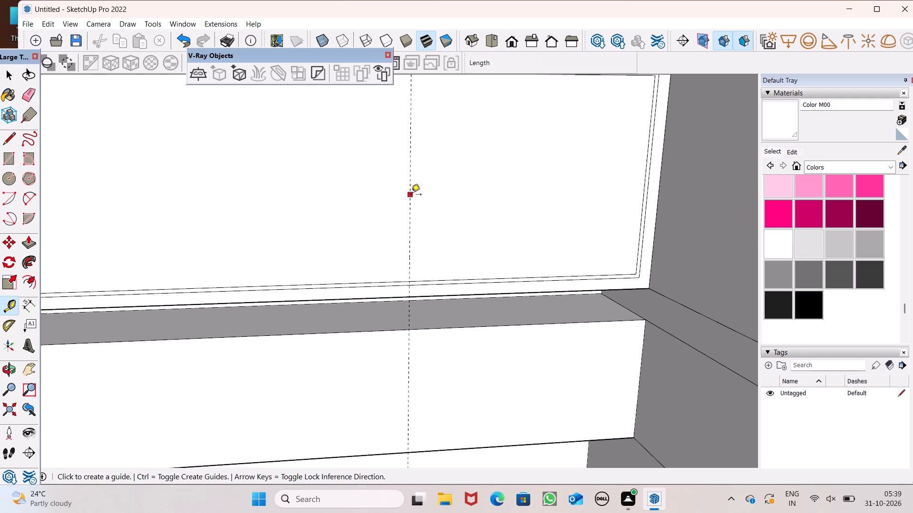
click(412, 195)
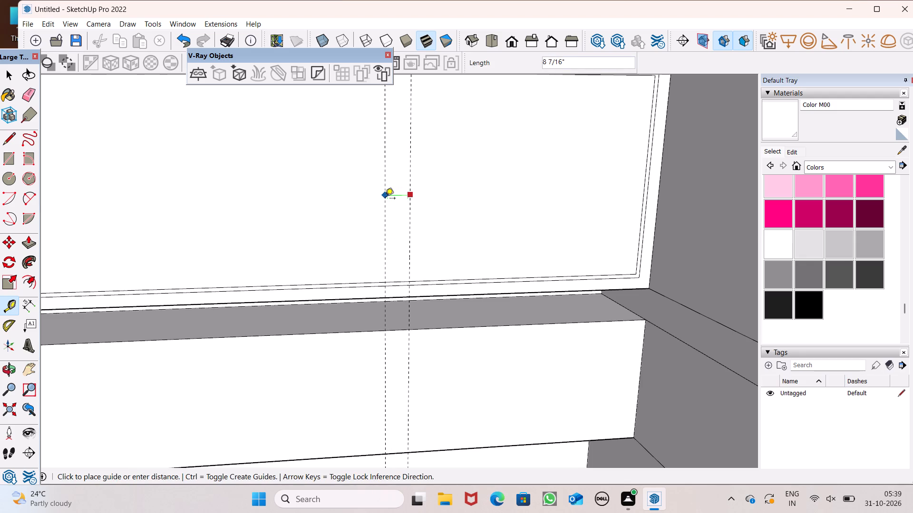
text(1")
key(Return)
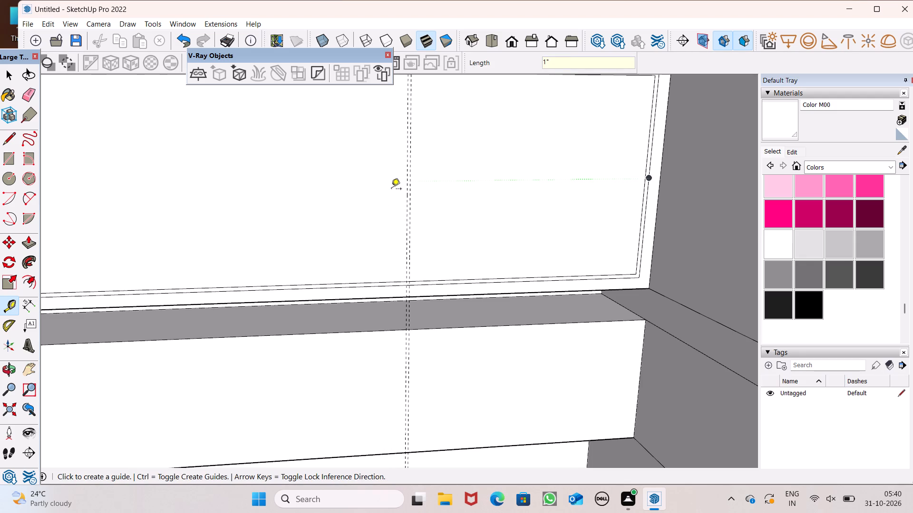
Place another vertical guide on the topmost block's front about 6' 4" to the left of the closely spaced guide pair.
scroll(394, 170, down, 1)
scroll(393, 209, down, 4)
scroll(390, 174, up, 2)
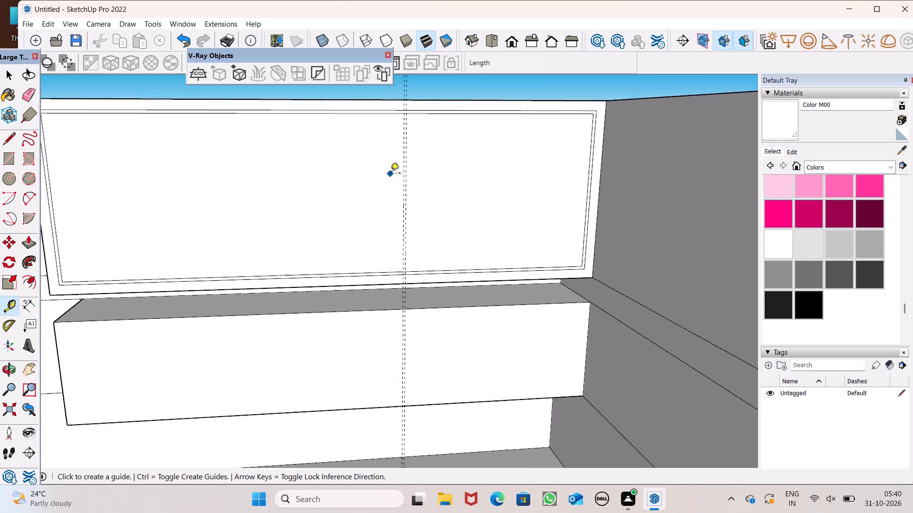
scroll(390, 174, up, 3)
scroll(465, 208, down, 2)
middle_drag(508, 236, 492, 247)
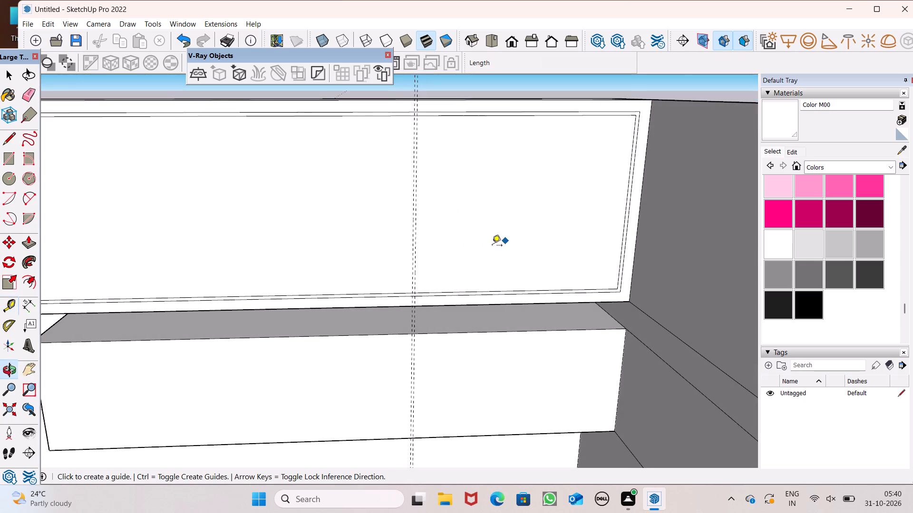
scroll(509, 242, down, 2)
middle_drag(538, 249, 562, 251)
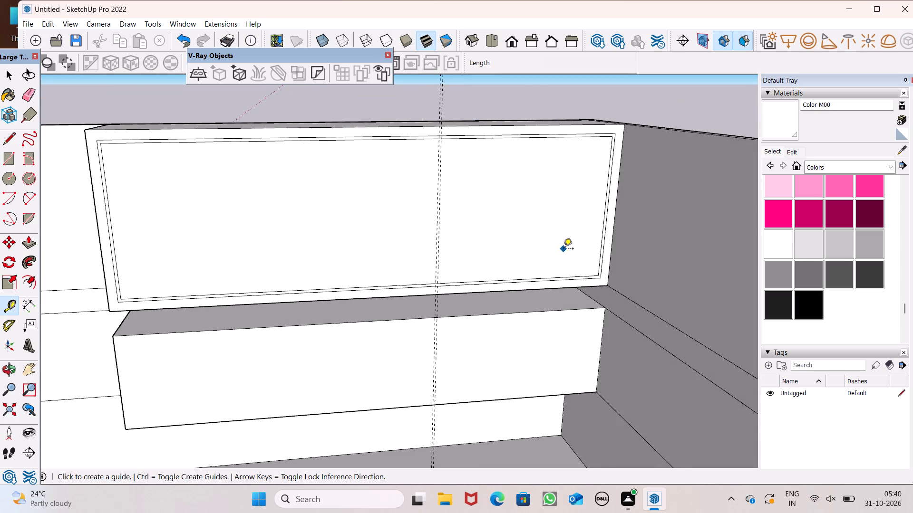
scroll(563, 249, down, 2)
middle_drag(563, 252, 571, 249)
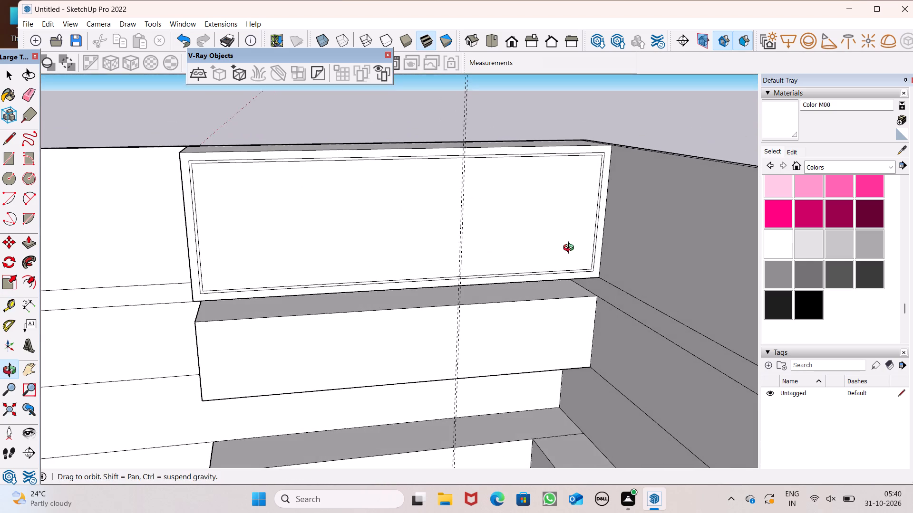
middle_drag(571, 249, 569, 242)
scroll(569, 242, down, 1)
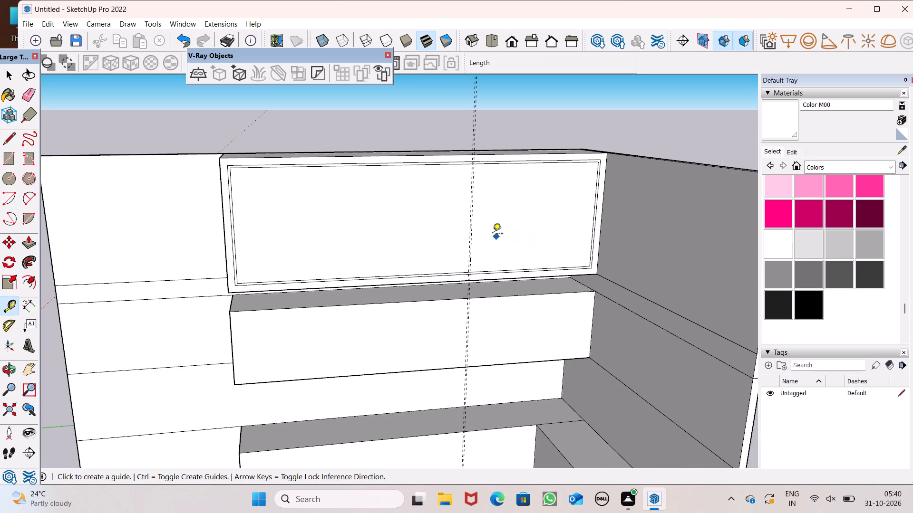
scroll(479, 228, up, 3)
middle_drag(512, 237, 482, 224)
scroll(520, 237, down, 2)
middle_drag(542, 255, 551, 251)
scroll(492, 226, up, 4)
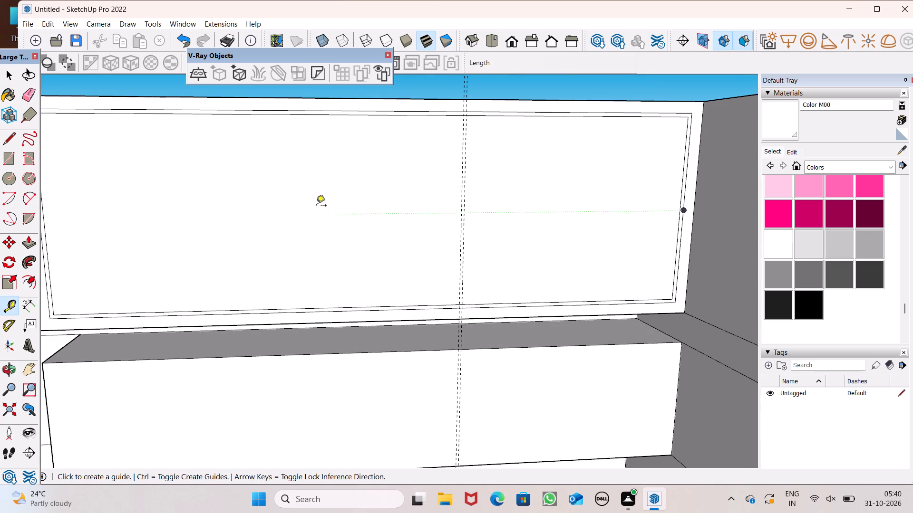
scroll(396, 247, down, 1)
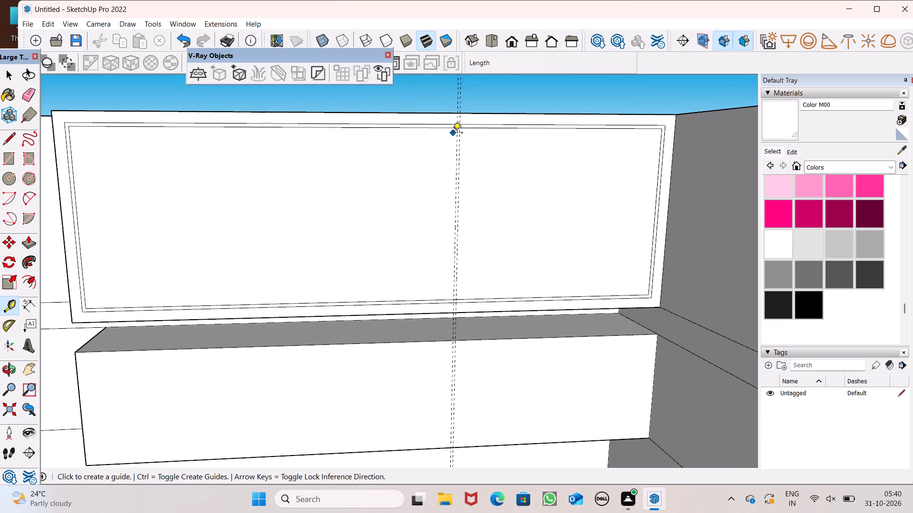
click(456, 146)
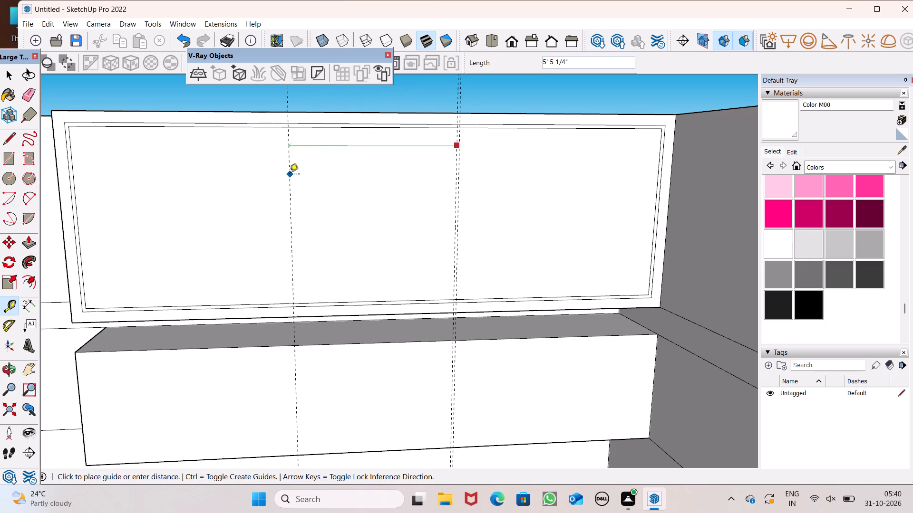
scroll(415, 171, down, 4)
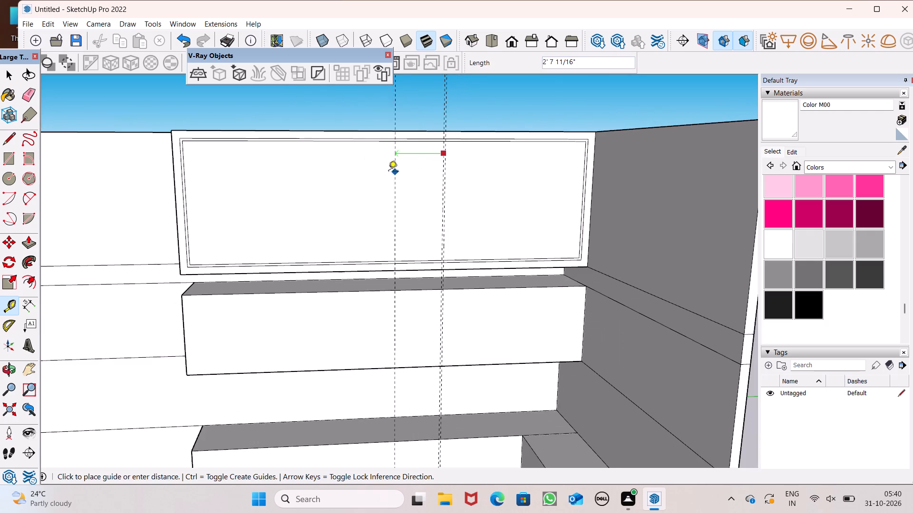
scroll(310, 173, up, 1)
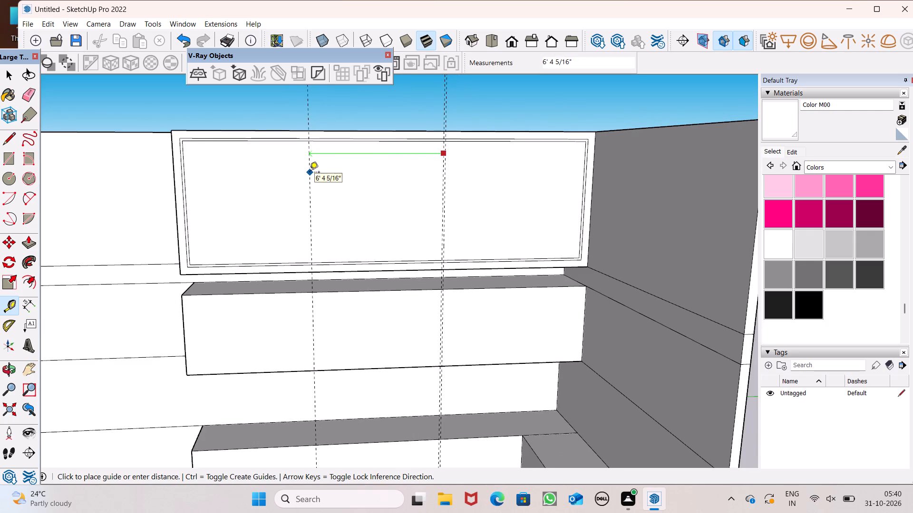
scroll(310, 173, up, 1)
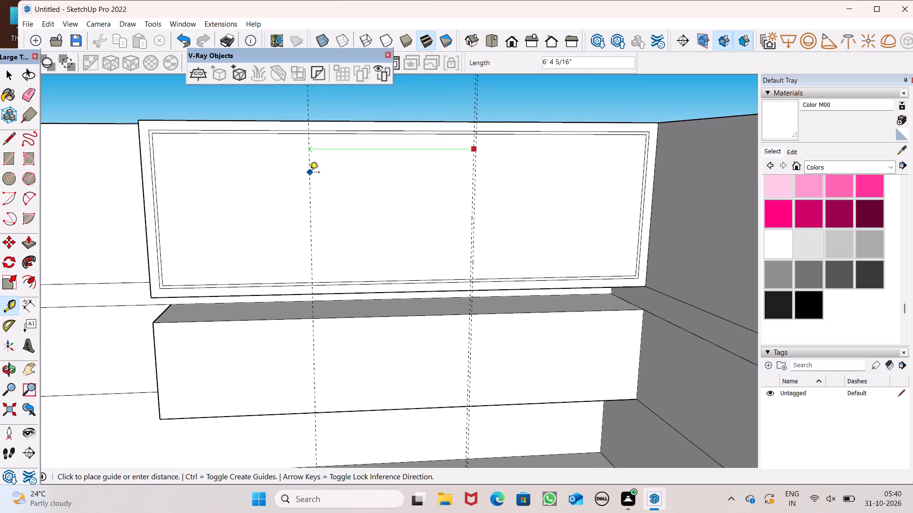
click(310, 172)
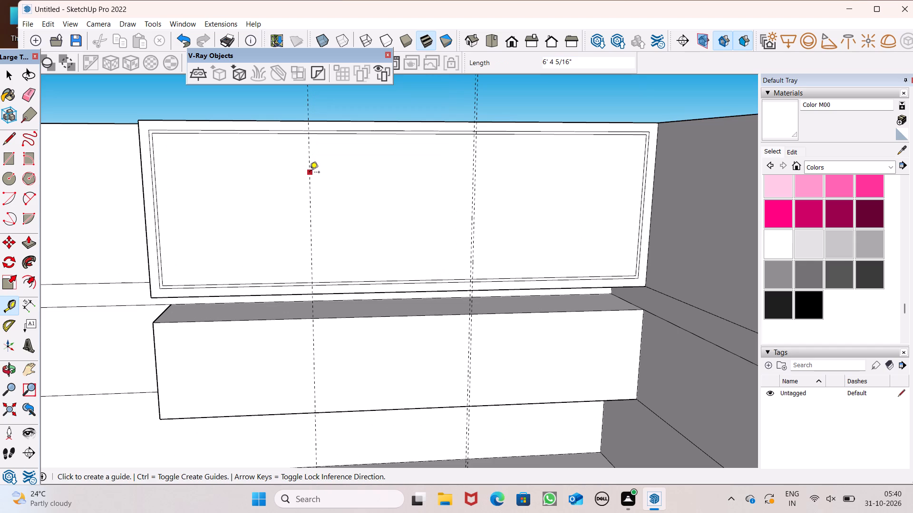
Place a vertical guide 1" to the left of the leftmost guide, forming a second guide pair.
click(311, 179)
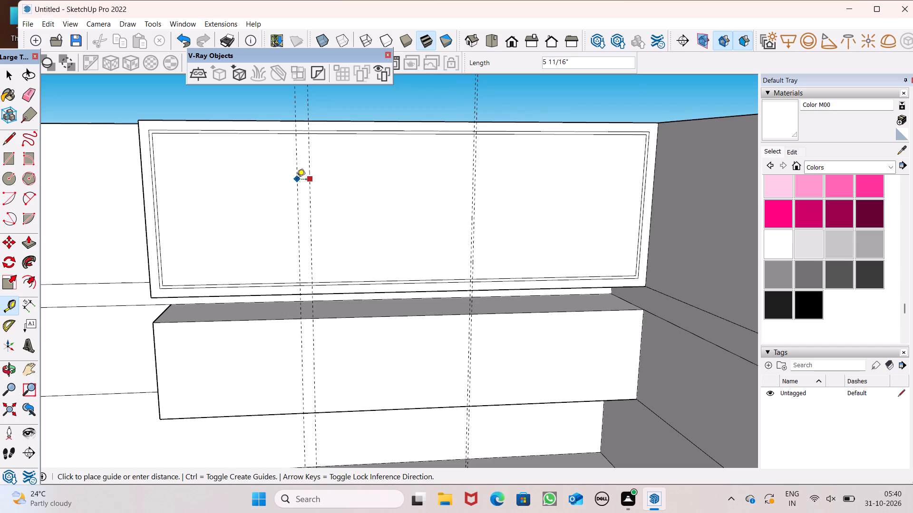
key(1)
key(shift+quotedbl)
key(Return)
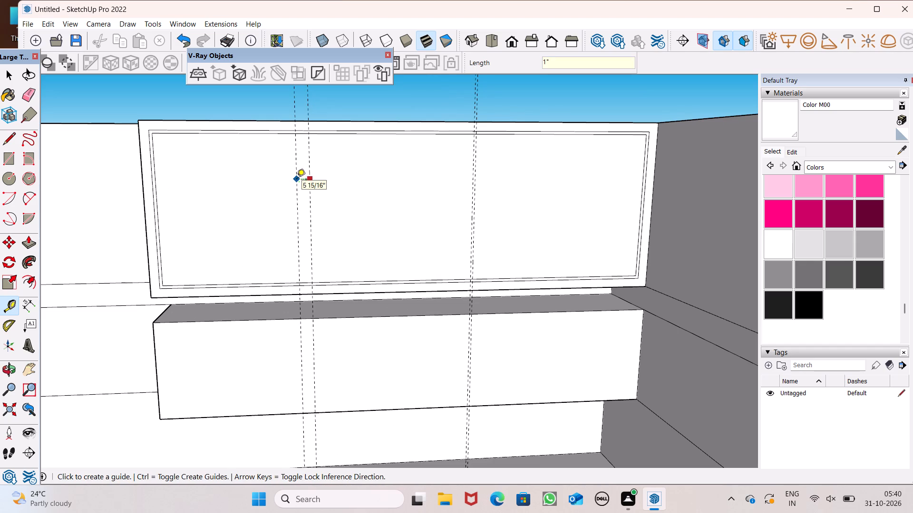
key(space)
Draw a 1" wide rectangle between the left guide pair, spanning the inner border's height on the topmost block's front.
scroll(602, 184, up, 1)
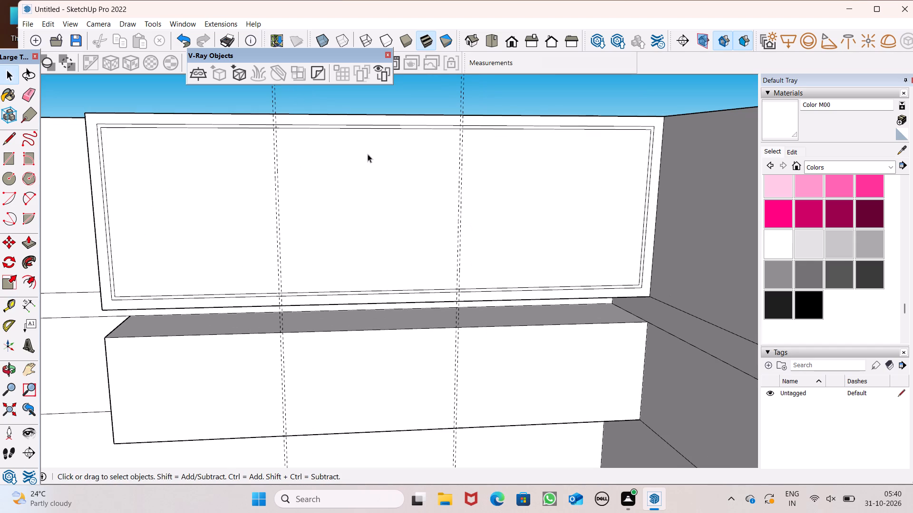
click(8, 156)
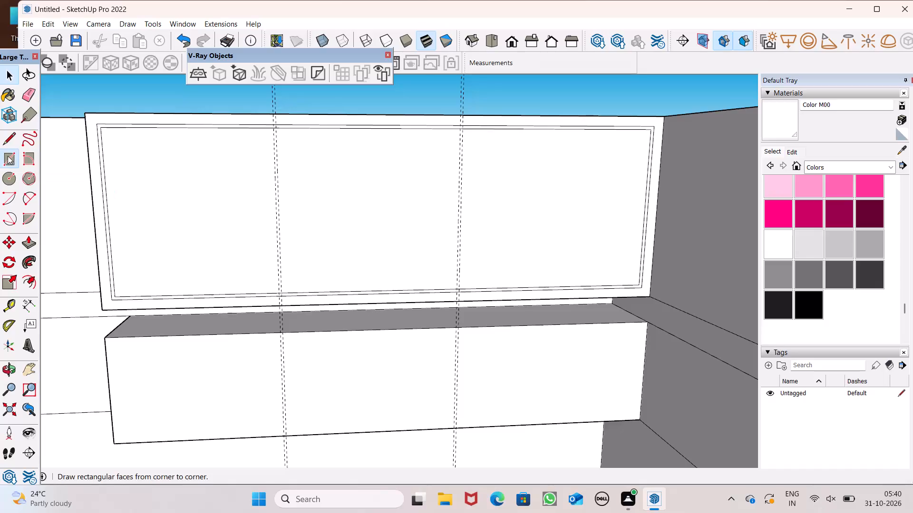
scroll(282, 148, up, 11)
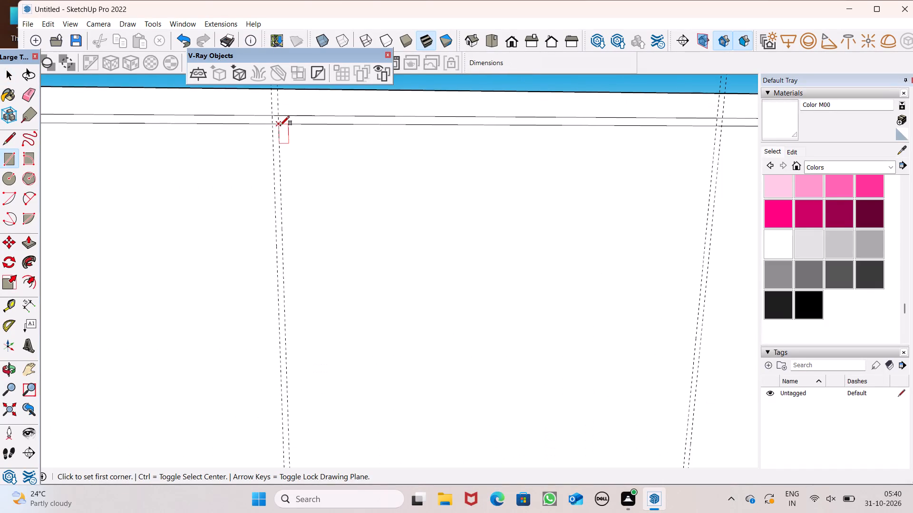
scroll(280, 125, up, 12)
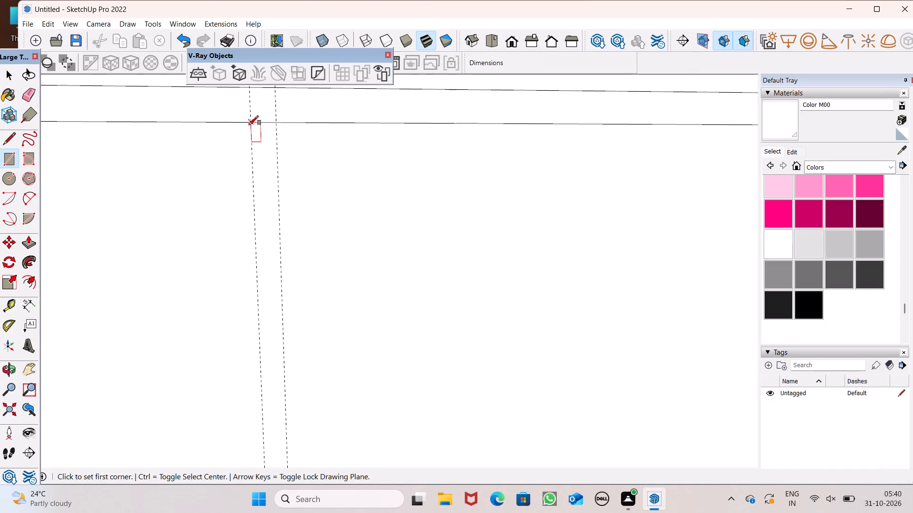
click(249, 125)
scroll(292, 135, down, 5)
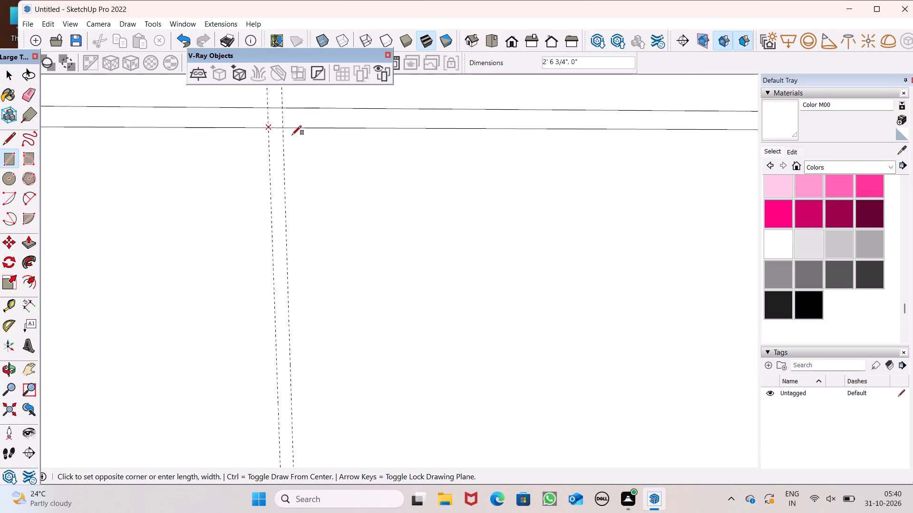
scroll(292, 135, down, 17)
scroll(309, 136, down, 6)
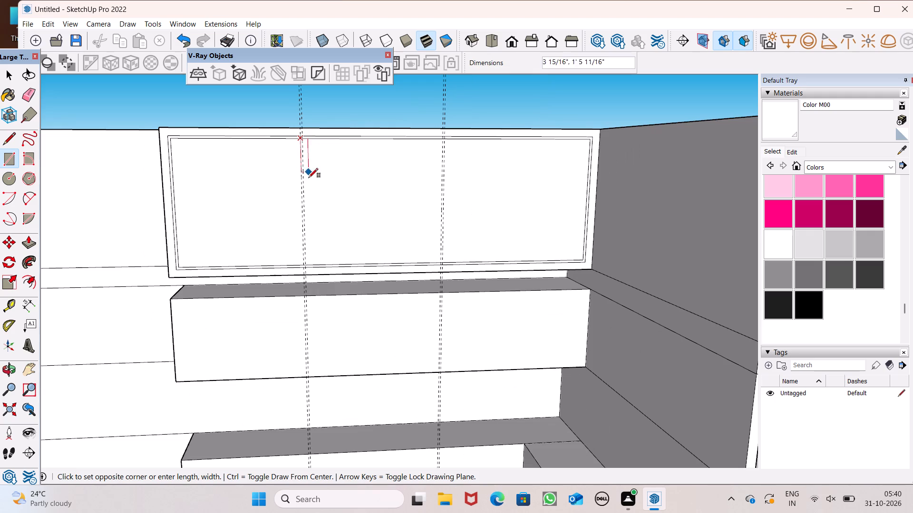
scroll(299, 278, up, 10)
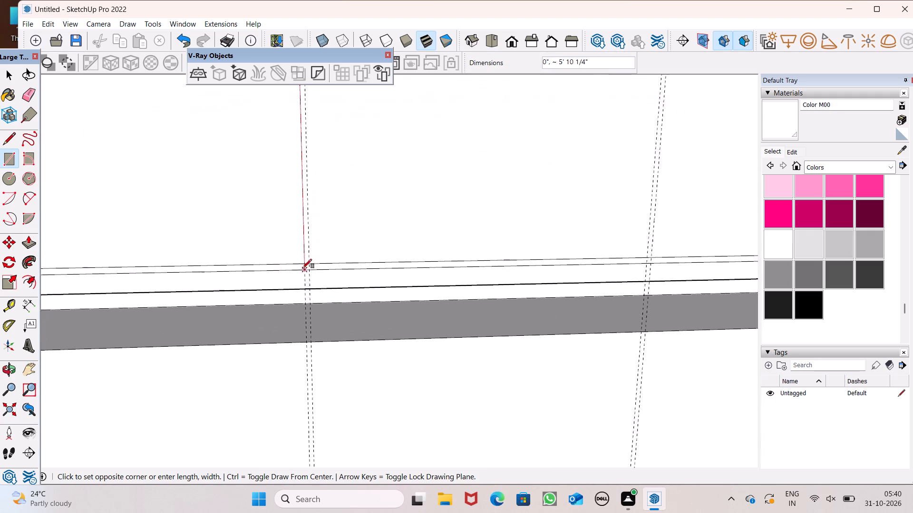
scroll(302, 268, up, 5)
scroll(315, 260, down, 1)
scroll(315, 260, up, 6)
click(316, 260)
Draw a 1" by about 5' 8 7/8" rectangle between the right guide pair, within the topmost block's inner border.
scroll(202, 280, down, 3)
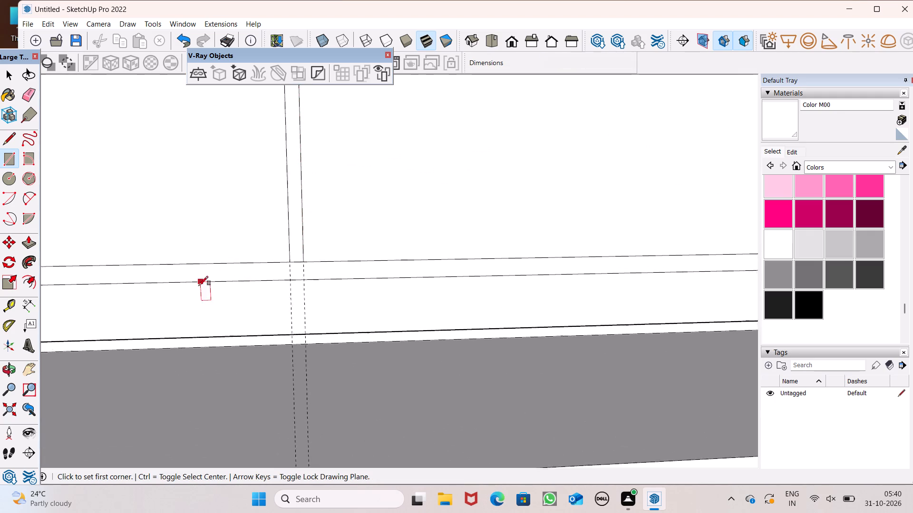
scroll(199, 285, down, 4)
scroll(191, 329, down, 4)
scroll(256, 290, down, 12)
scroll(335, 222, up, 7)
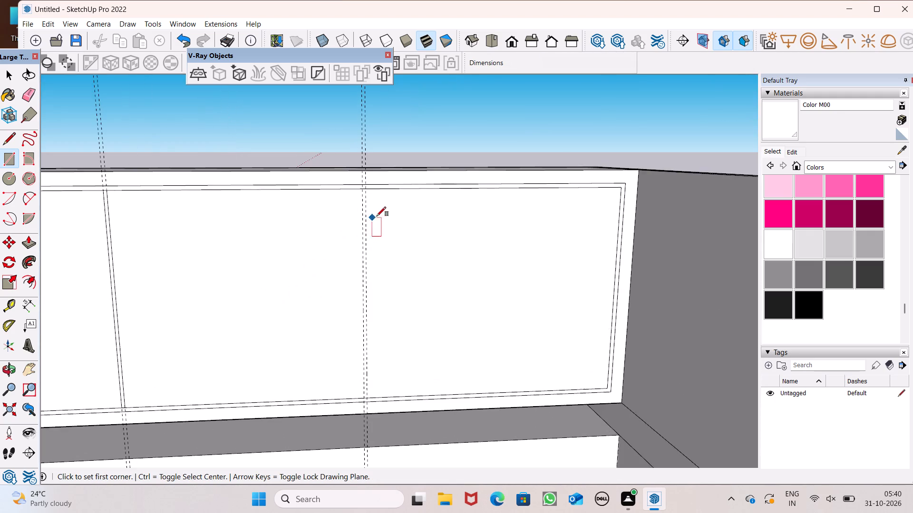
scroll(377, 199, up, 12)
click(341, 182)
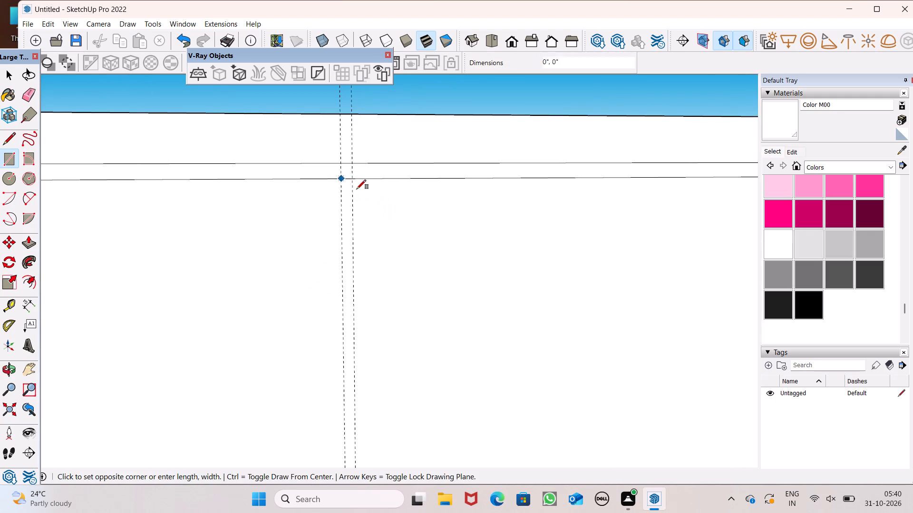
scroll(419, 184, down, 17)
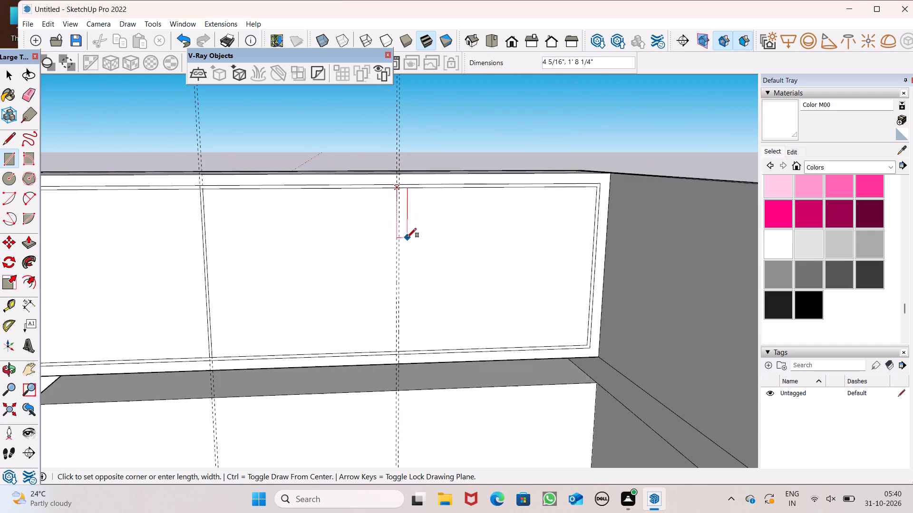
scroll(407, 236, down, 2)
scroll(394, 308, up, 6)
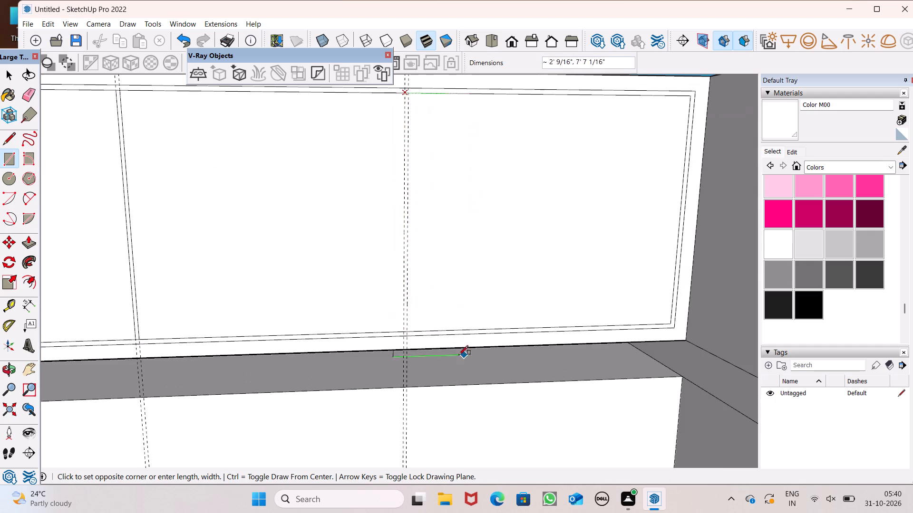
scroll(423, 351, up, 6)
scroll(395, 322, up, 7)
click(393, 316)
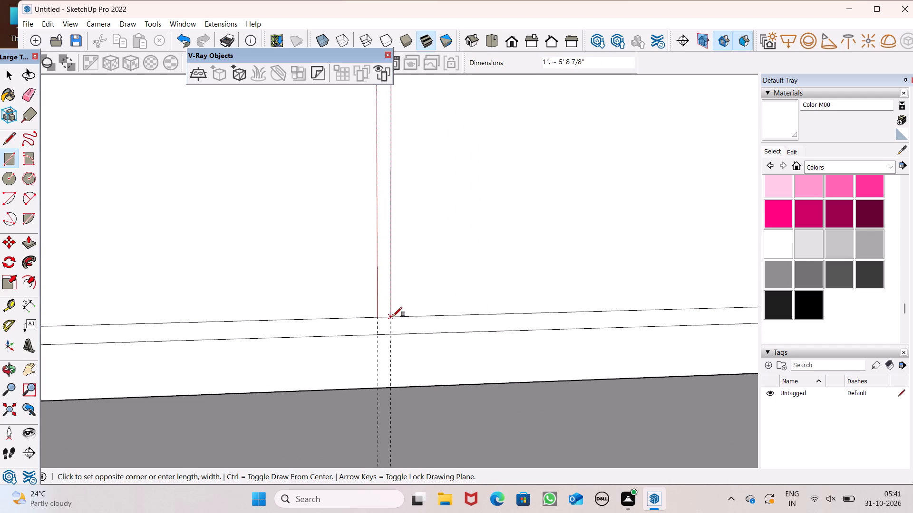
scroll(499, 295, down, 20)
scroll(499, 295, down, 4)
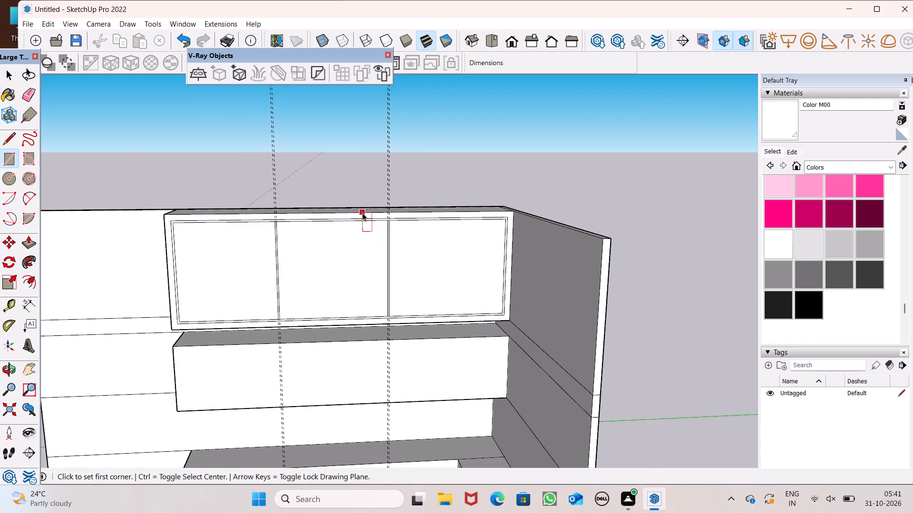
Erase both pairs of vertical guides running across the topmost block's front.
key(space)
click(33, 93)
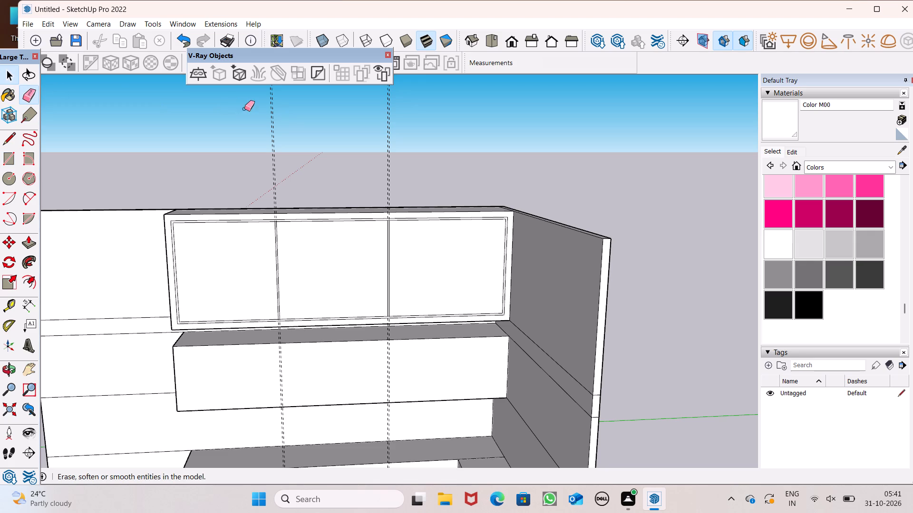
drag(284, 119, 279, 130)
drag(380, 138, 399, 150)
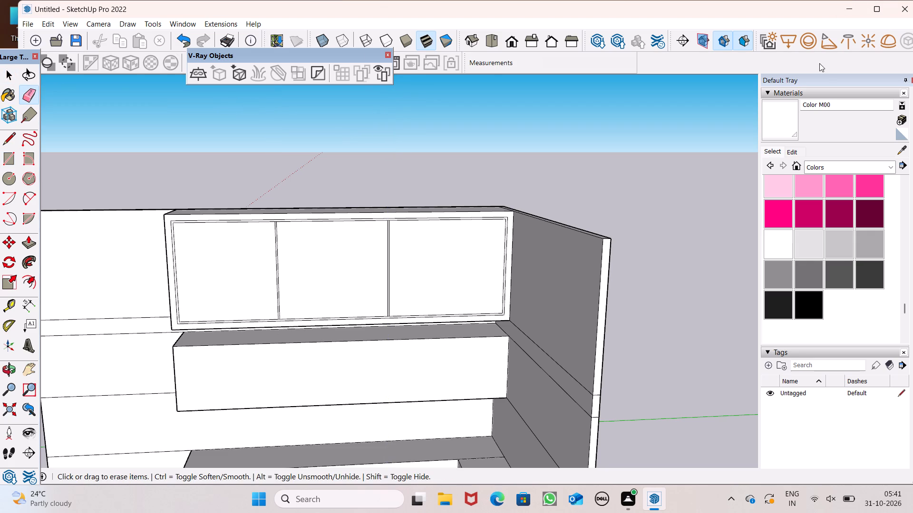
Place a vertical guide about 3' 5 1/2" to the right of the right divider on the topmost block's front.
scroll(303, 315, up, 2)
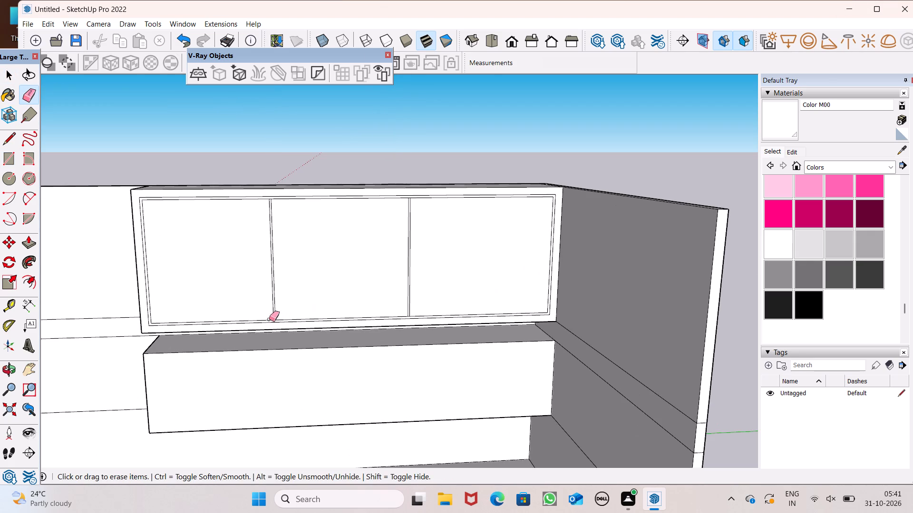
scroll(343, 316, up, 2)
middle_drag(415, 343, 418, 337)
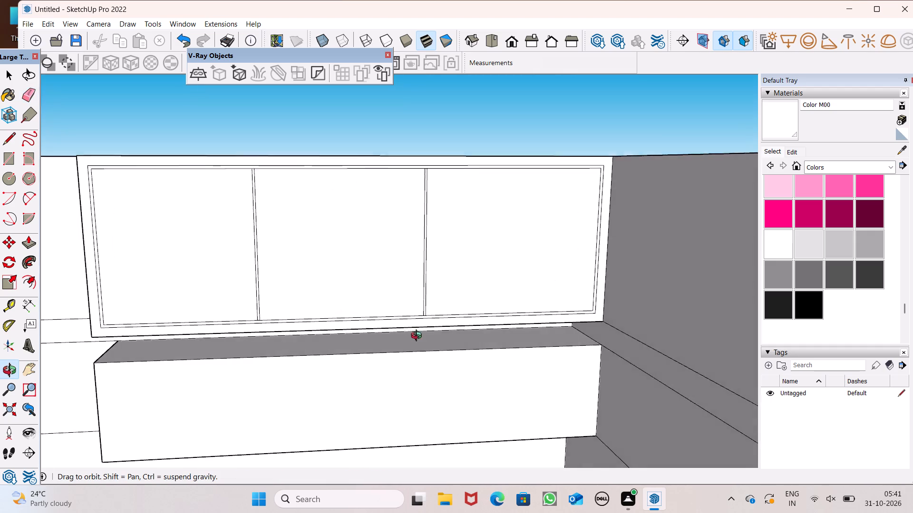
middle_drag(418, 337, 390, 313)
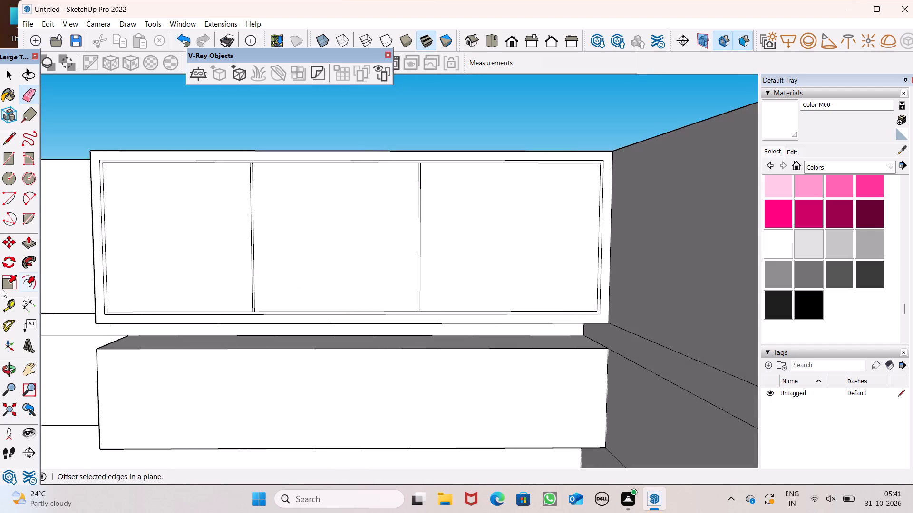
click(7, 313)
scroll(263, 287, up, 5)
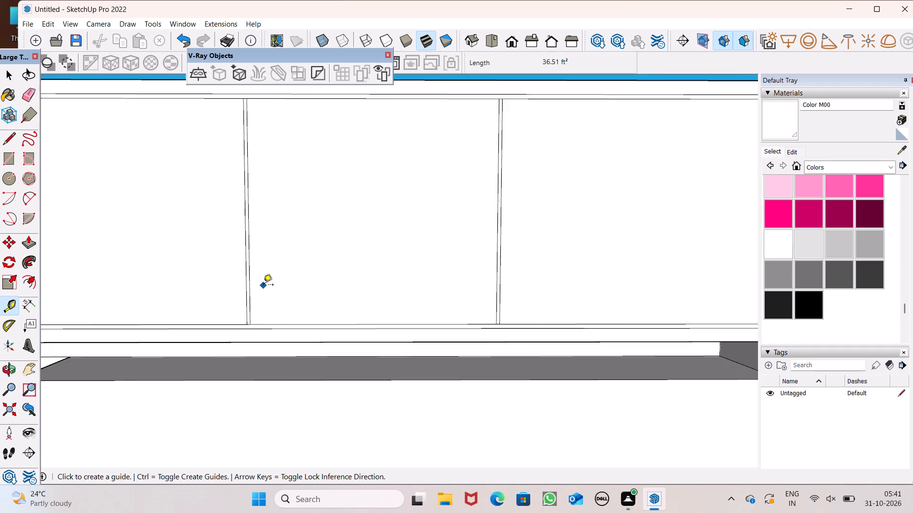
scroll(263, 285, down, 3)
middle_drag(308, 311, 287, 318)
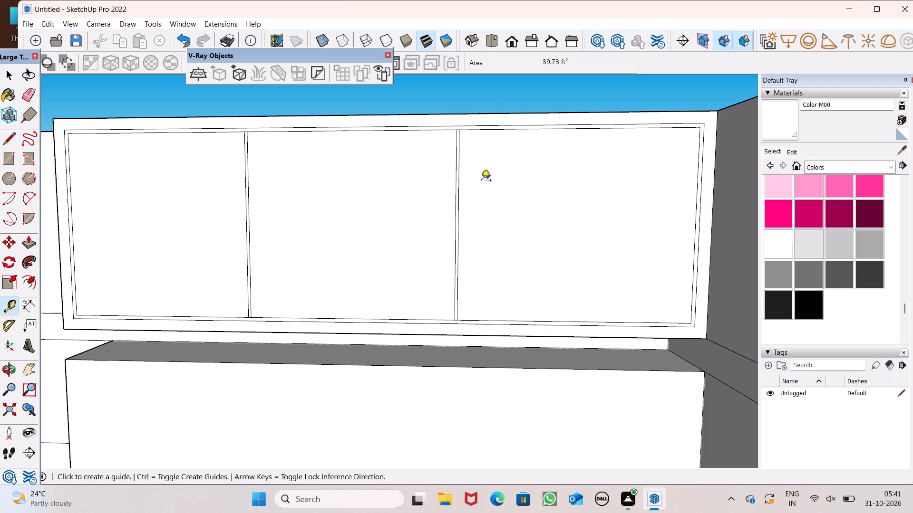
click(459, 234)
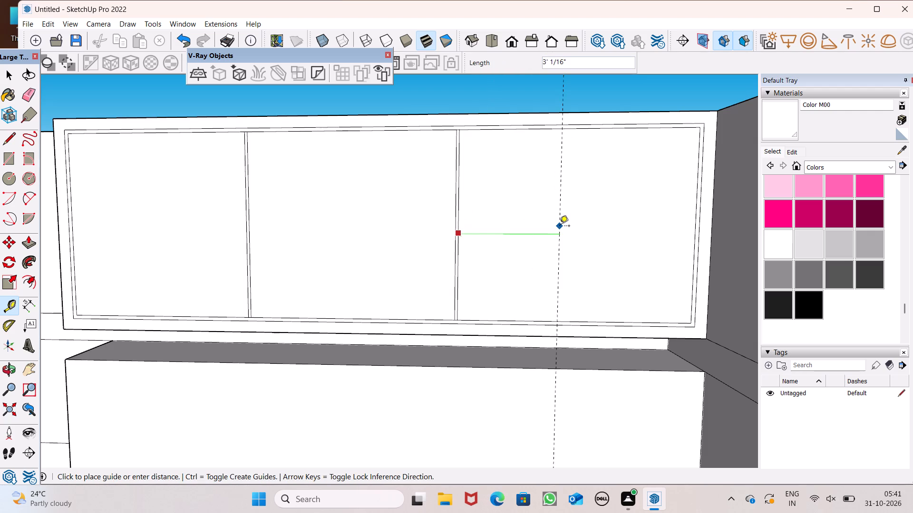
click(582, 221)
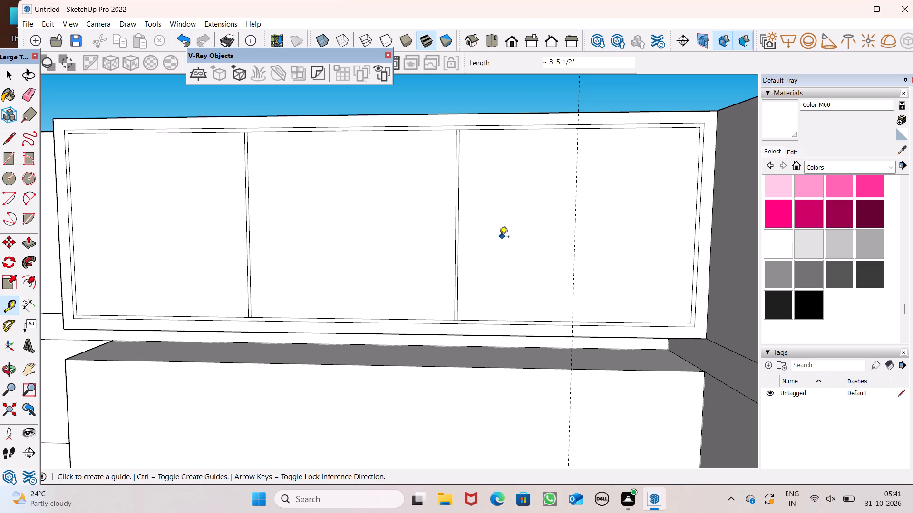
Place a vertical guide in the middle panel about 3' 3 7/16" to the right of the left divider.
scroll(583, 246, down, 1)
middle_drag(618, 287, 601, 287)
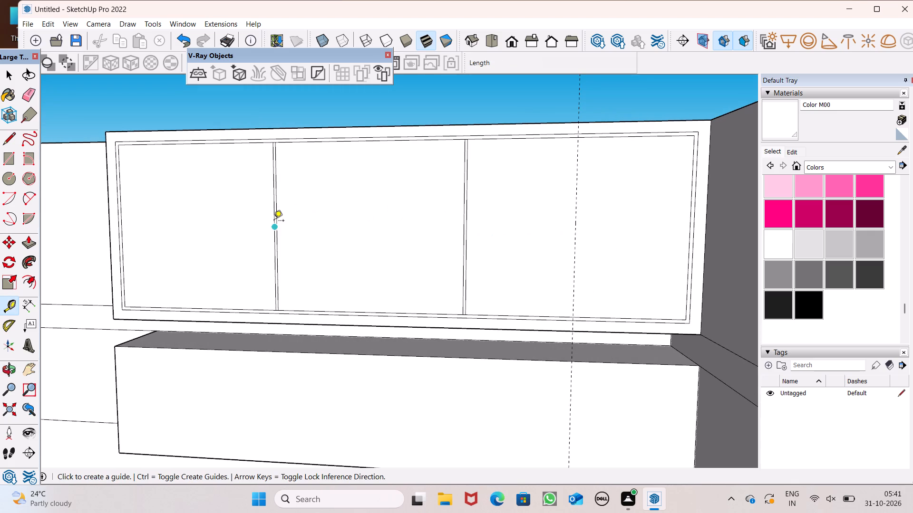
click(274, 221)
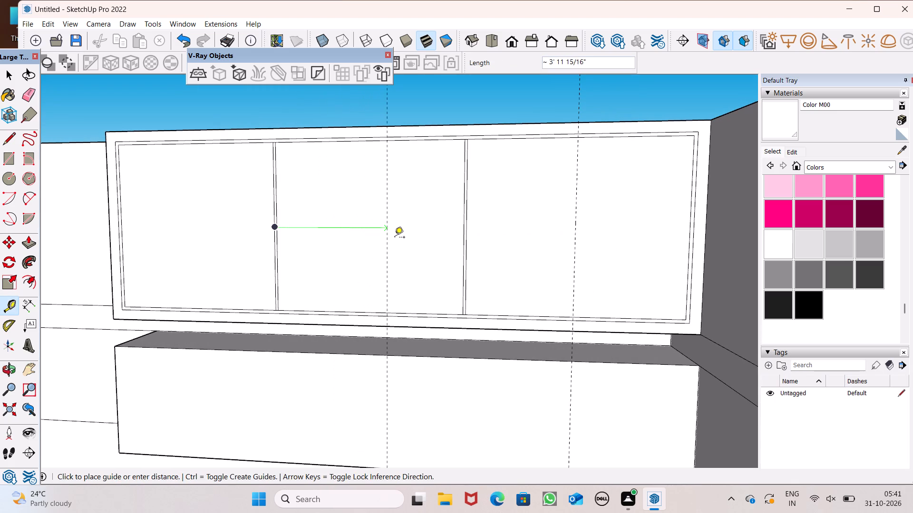
scroll(392, 235, down, 3)
middle_drag(387, 238, 420, 232)
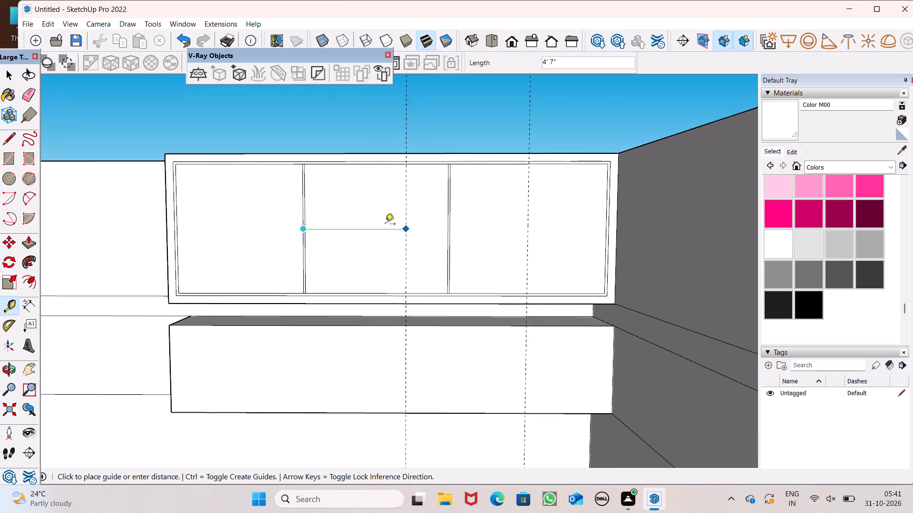
scroll(370, 225, up, 4)
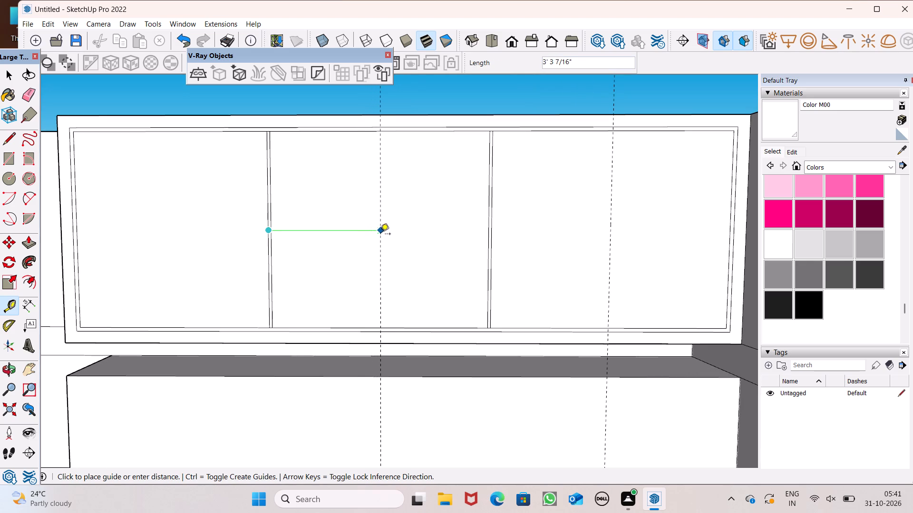
click(380, 235)
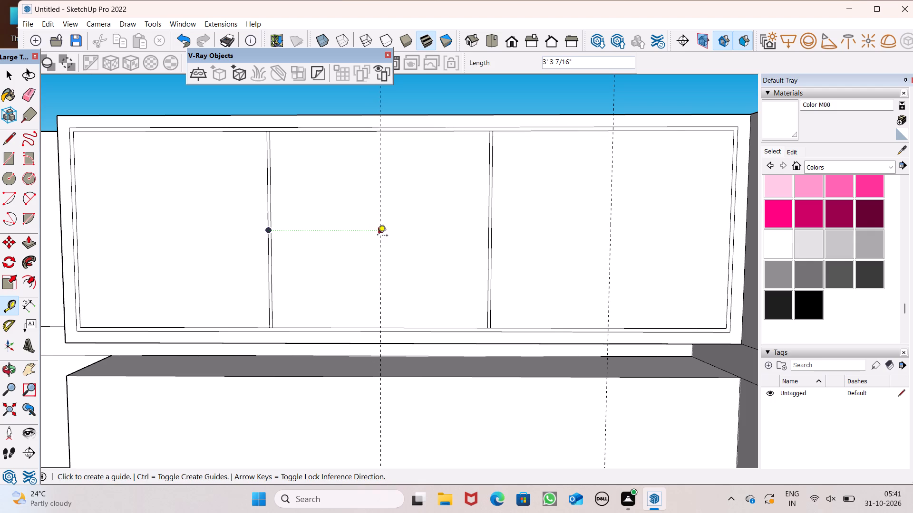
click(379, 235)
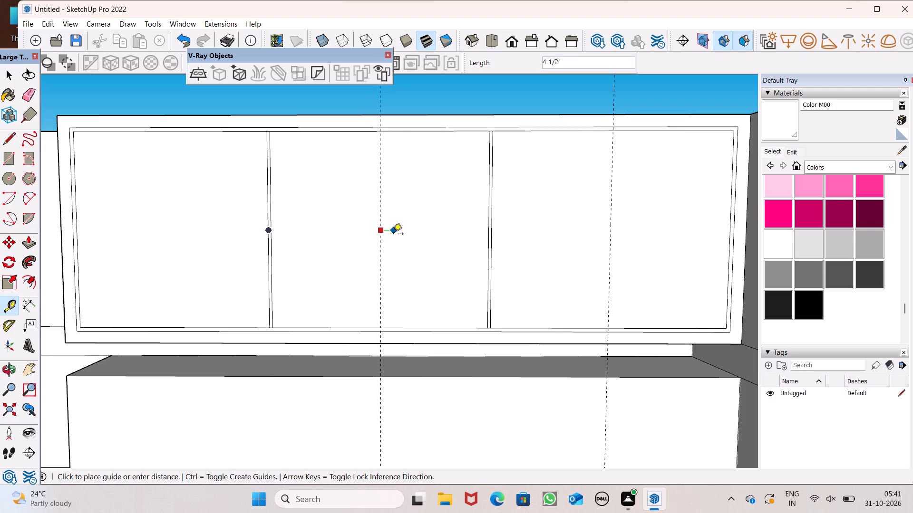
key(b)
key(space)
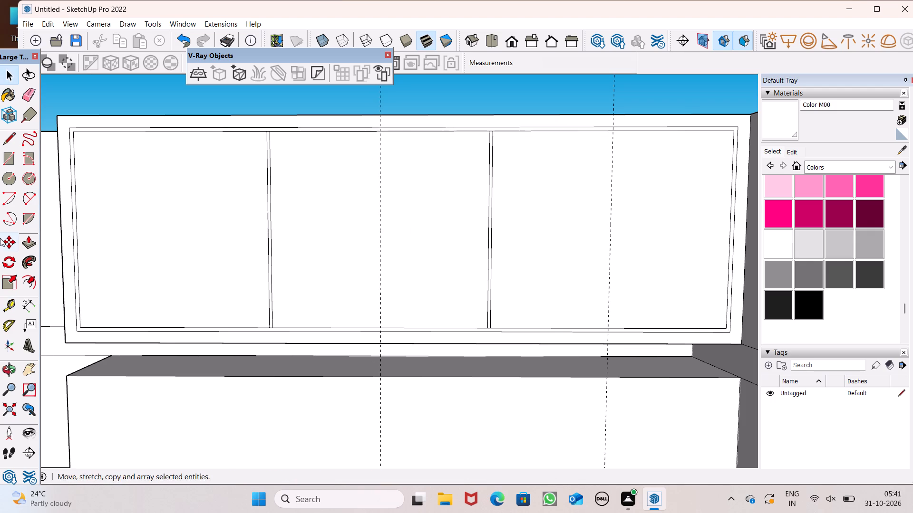
Place a second vertical guide 1" to the right of the middle panel's guide.
click(3, 304)
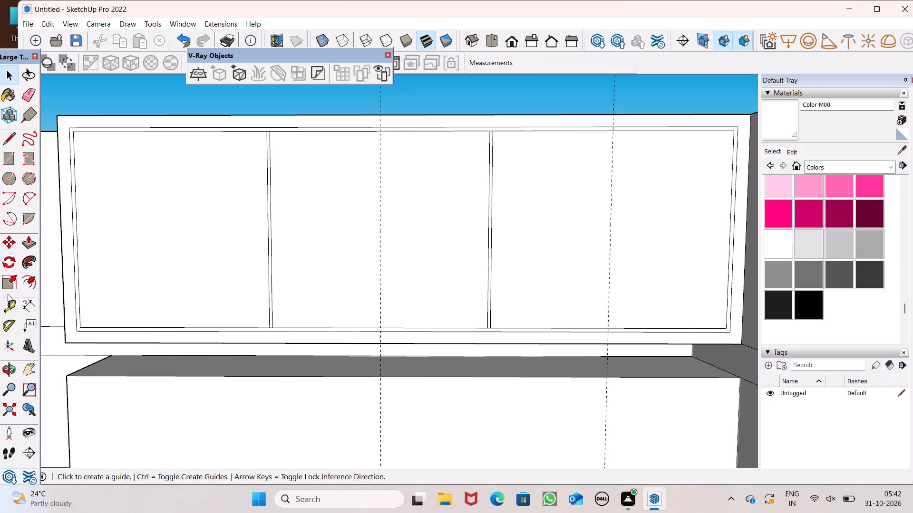
scroll(365, 266, up, 2)
scroll(349, 276, down, 4)
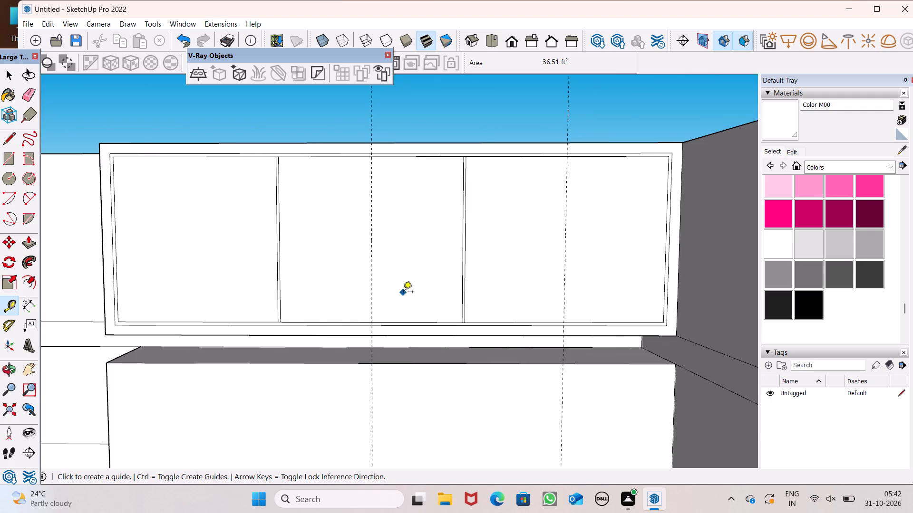
middle_click(404, 292)
scroll(371, 279, up, 4)
click(371, 279)
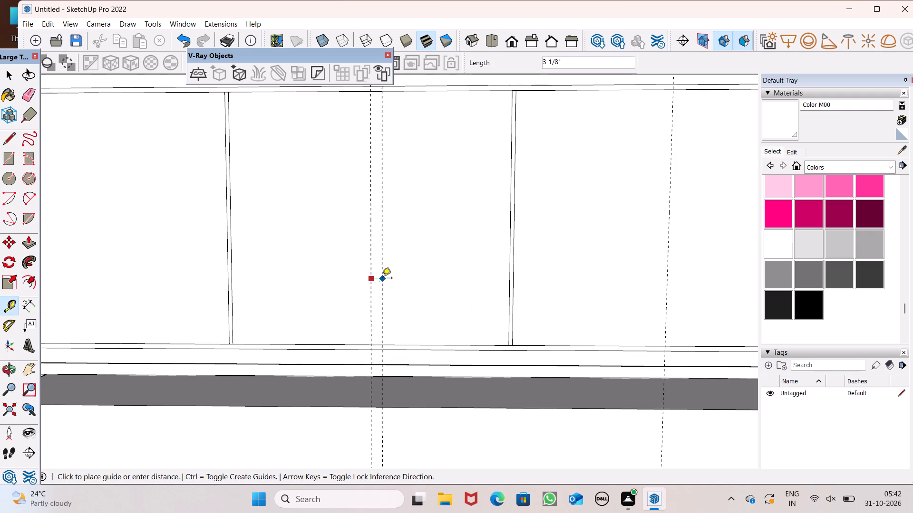
key(1)
key(shift+quotedbl)
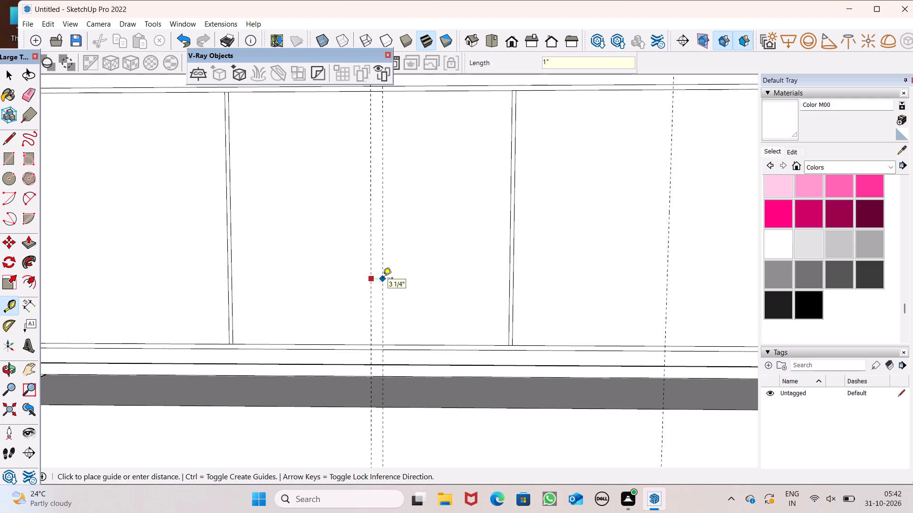
key(Return)
key(space)
scroll(352, 125, down, 7)
scroll(366, 112, up, 1)
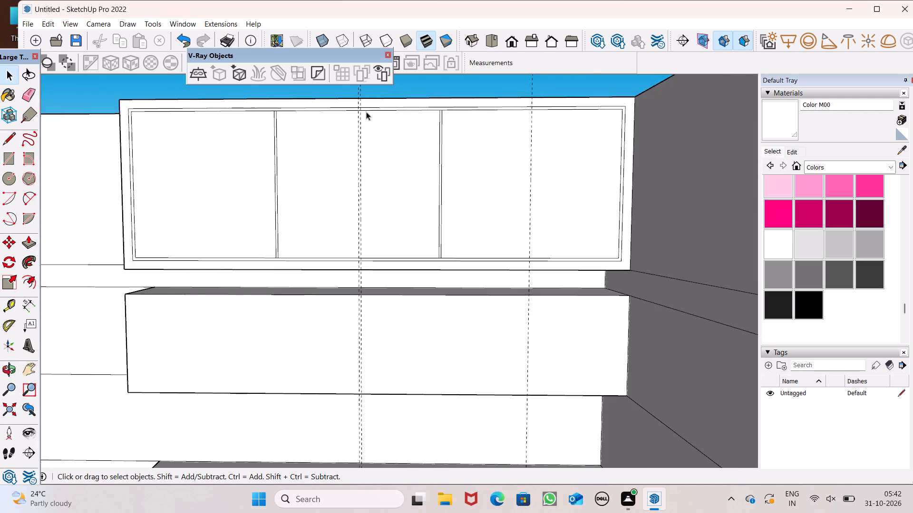
Place a vertical guide in the left panel about 2' 8 11/16" to the right of the border's left edge.
scroll(366, 112, up, 3)
scroll(362, 134, down, 5)
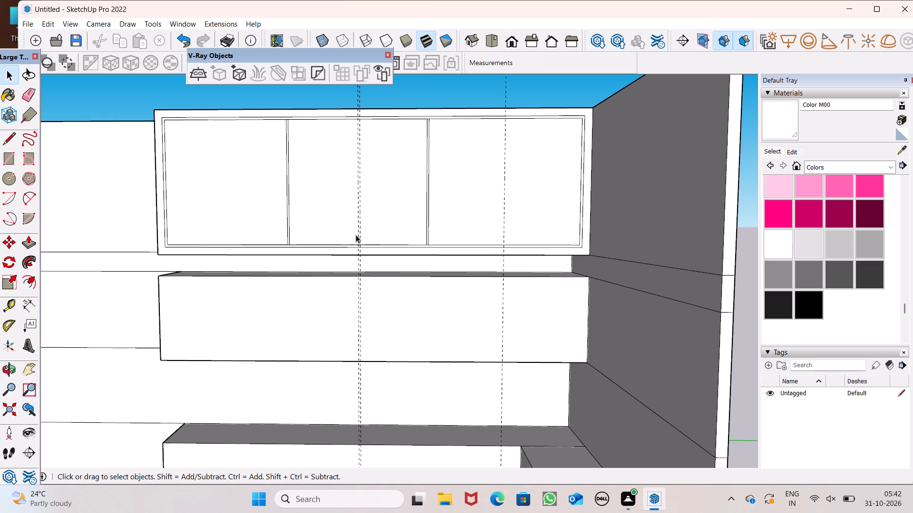
click(12, 304)
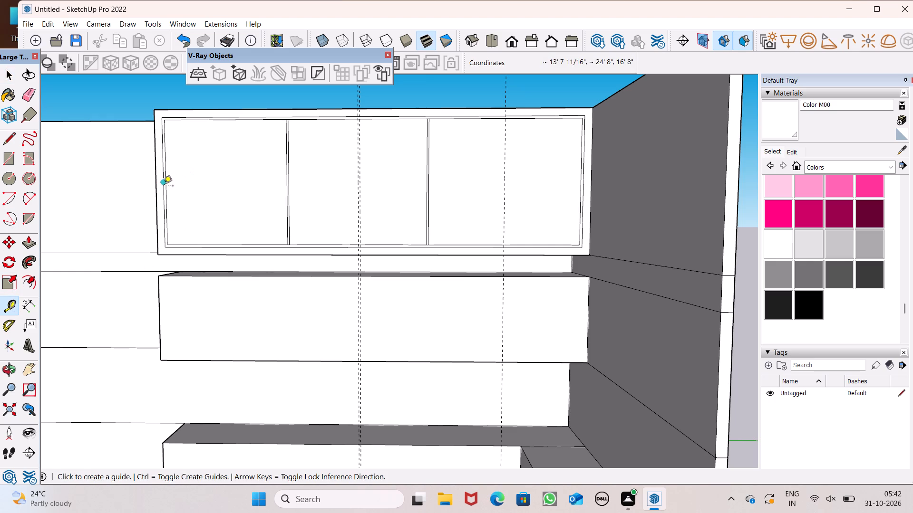
click(164, 187)
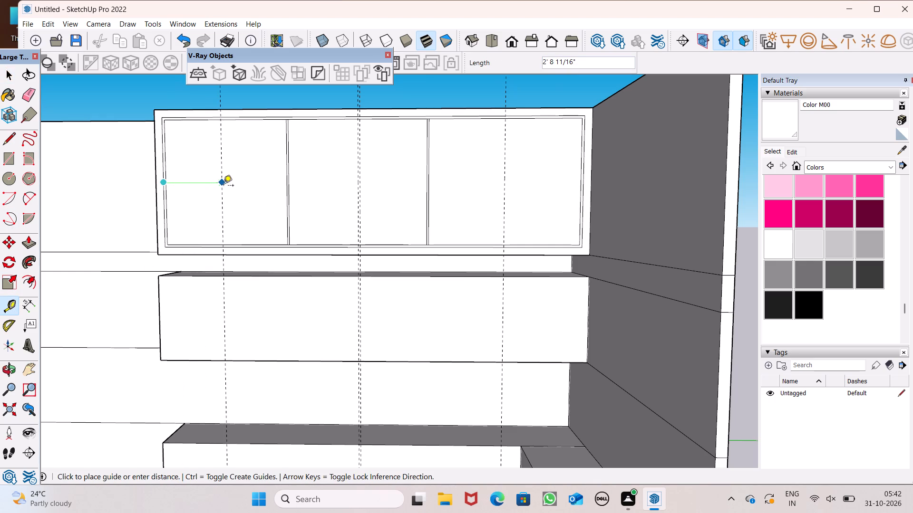
click(223, 186)
click(223, 186)
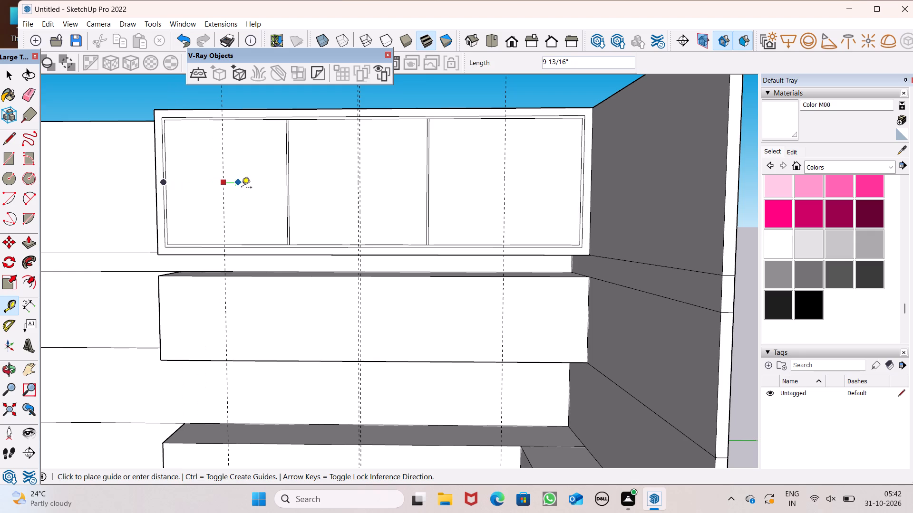
key(space)
Place a second vertical guide 1" to the right of the left panel's guide.
middle_drag(272, 198, 318, 182)
scroll(318, 183, up, 1)
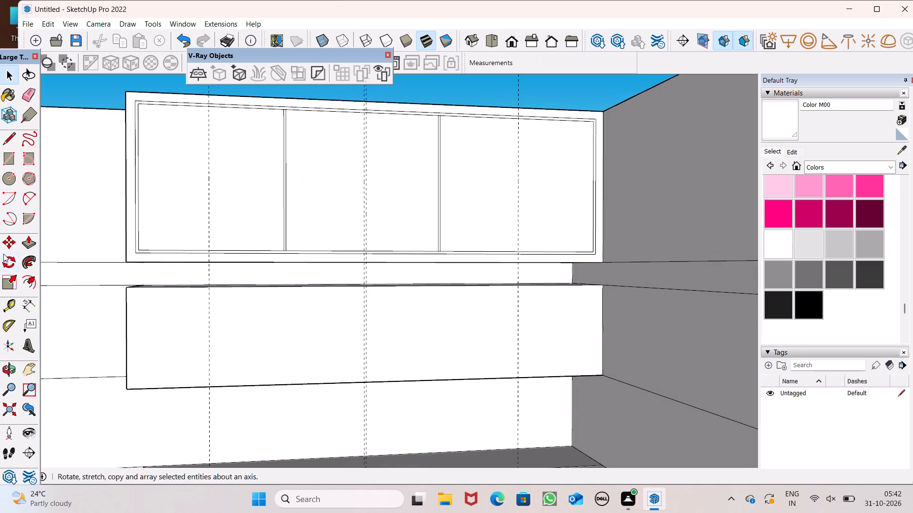
click(10, 304)
scroll(265, 190, up, 2)
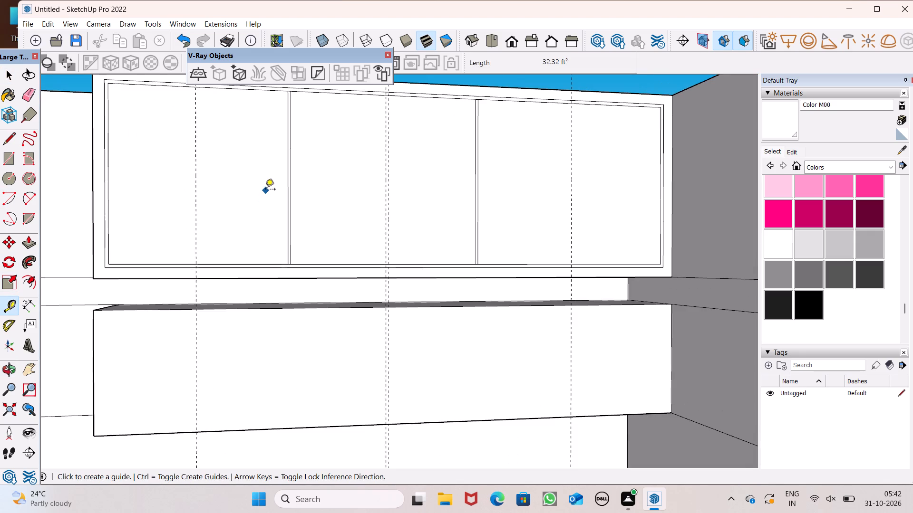
click(196, 208)
middle_drag(253, 215, 240, 228)
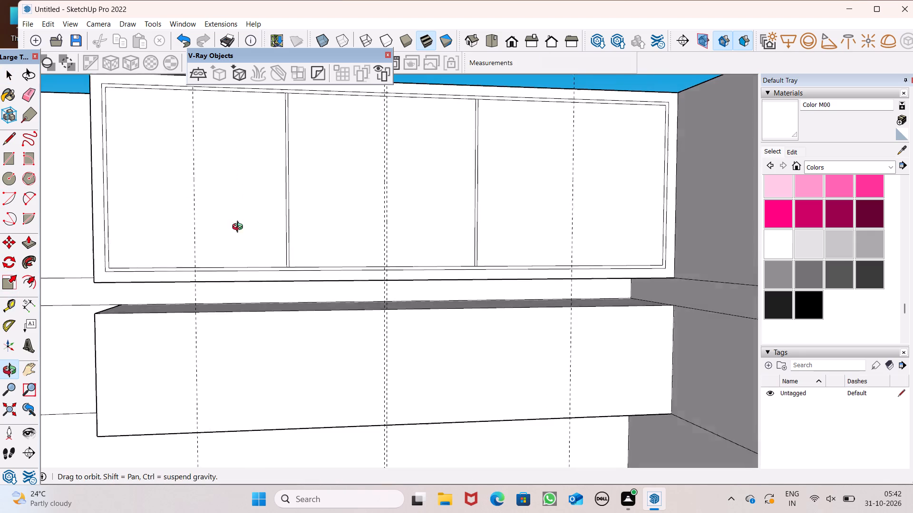
middle_drag(240, 228, 209, 241)
scroll(209, 241, up, 1)
key(1)
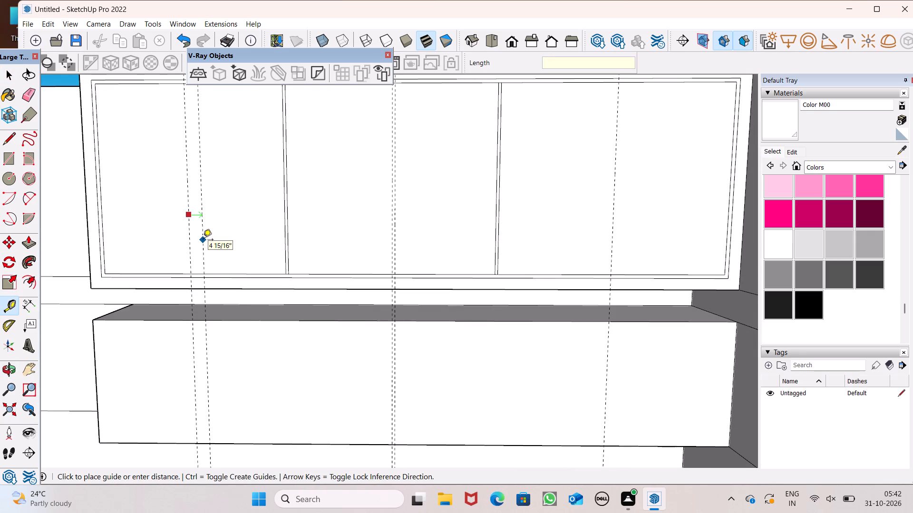
key(shift+quotedbl)
key(Return)
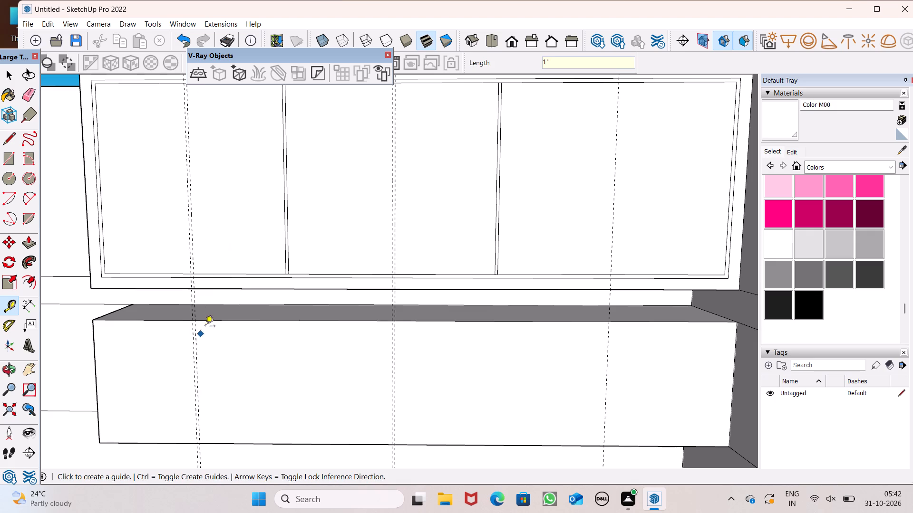
Place a second vertical guide 1" to the right of the right panel's guide.
scroll(212, 325, down, 6)
scroll(520, 132, up, 3)
scroll(433, 268, up, 5)
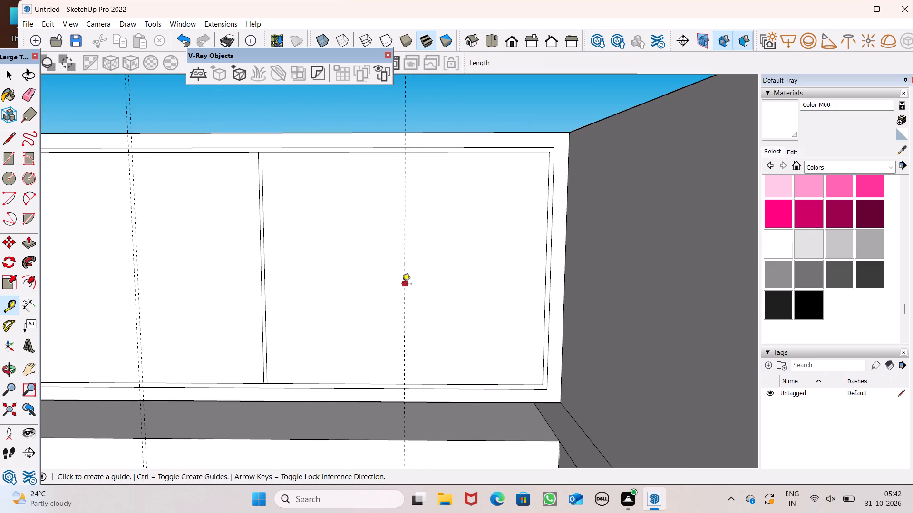
click(402, 284)
key(1)
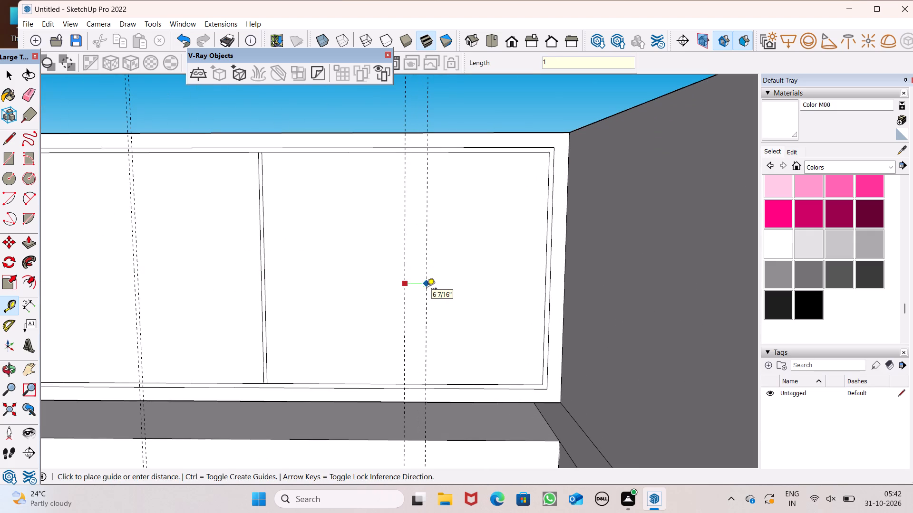
key(shift+quotedbl)
key(Return)
key(space)
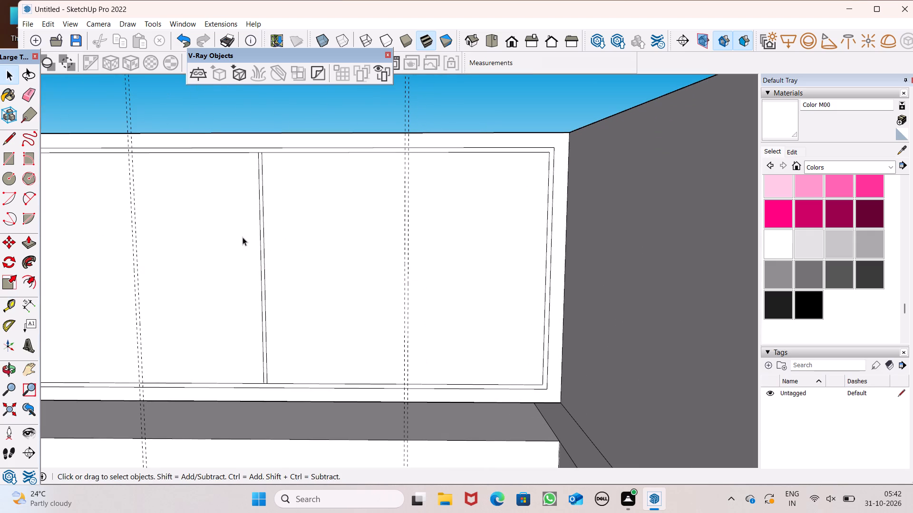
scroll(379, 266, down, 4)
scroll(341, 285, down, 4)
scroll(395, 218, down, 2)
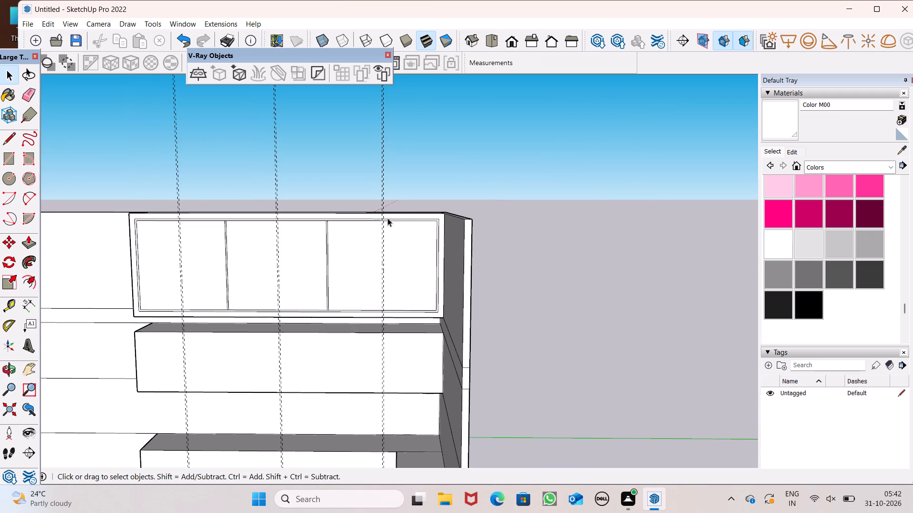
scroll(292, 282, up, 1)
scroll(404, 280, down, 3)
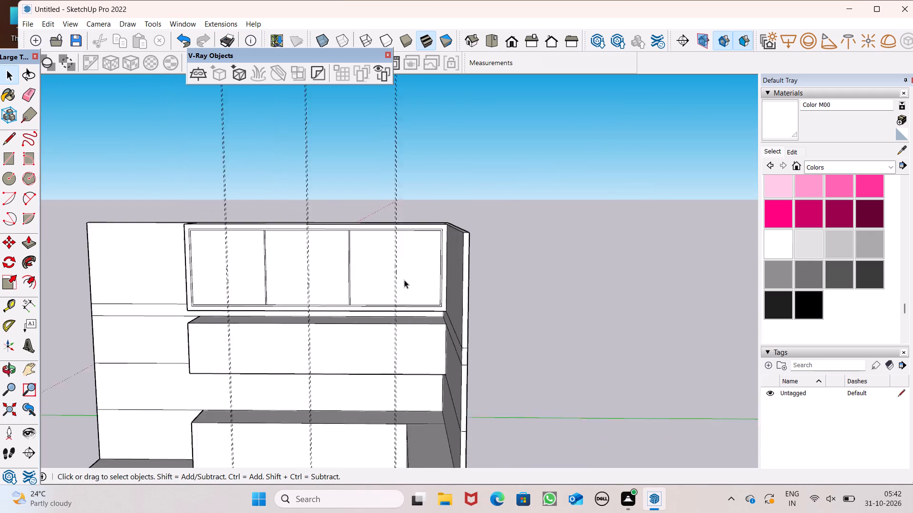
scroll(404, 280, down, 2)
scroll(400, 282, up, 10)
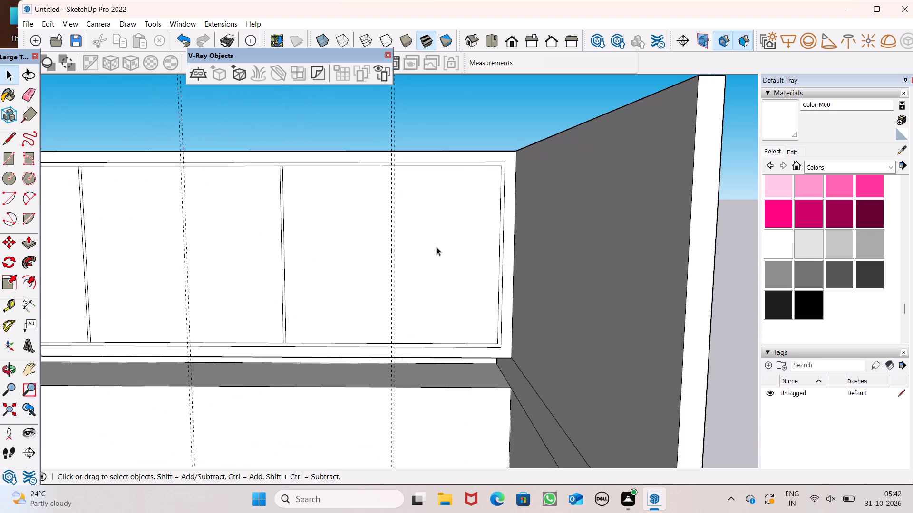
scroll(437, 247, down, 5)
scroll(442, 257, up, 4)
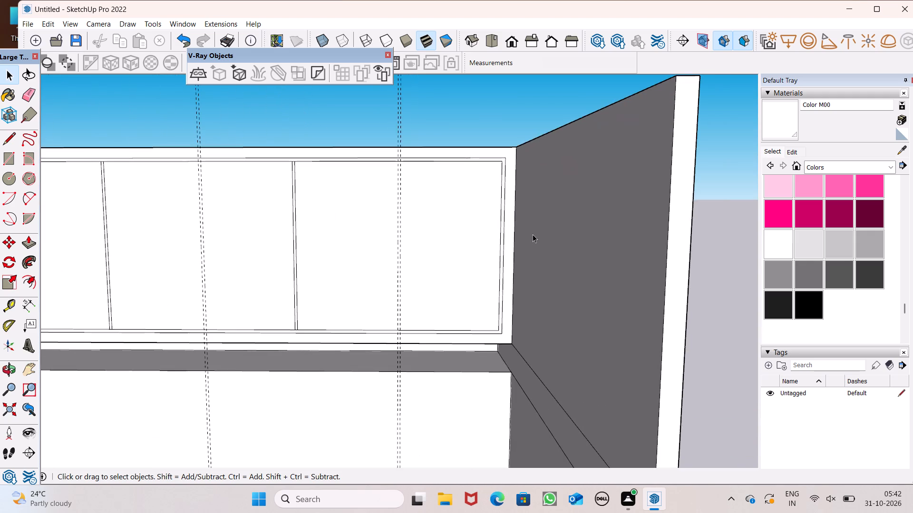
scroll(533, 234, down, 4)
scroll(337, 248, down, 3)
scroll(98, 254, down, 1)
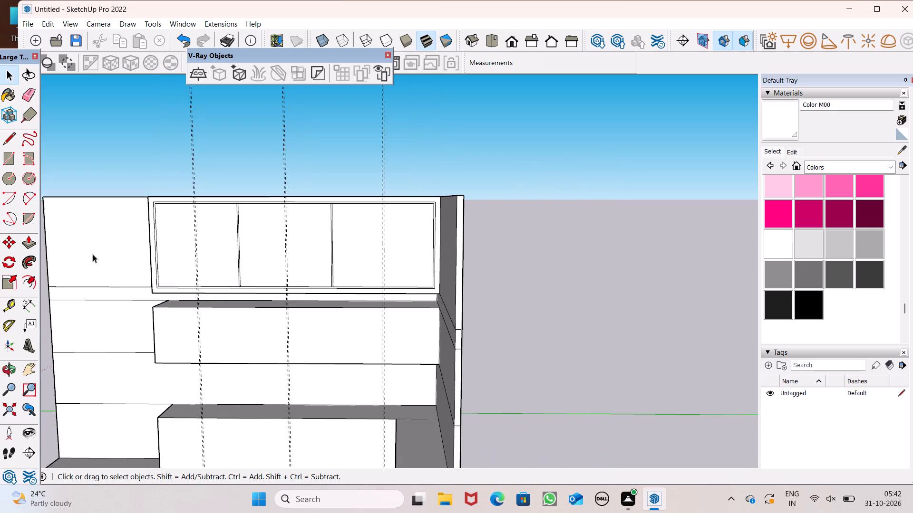
Draw a 1"-wide divider rectangle between the left panel's guides, spanning from the border's upper inner edge to its lower inner edge.
click(5, 163)
scroll(197, 230, up, 3)
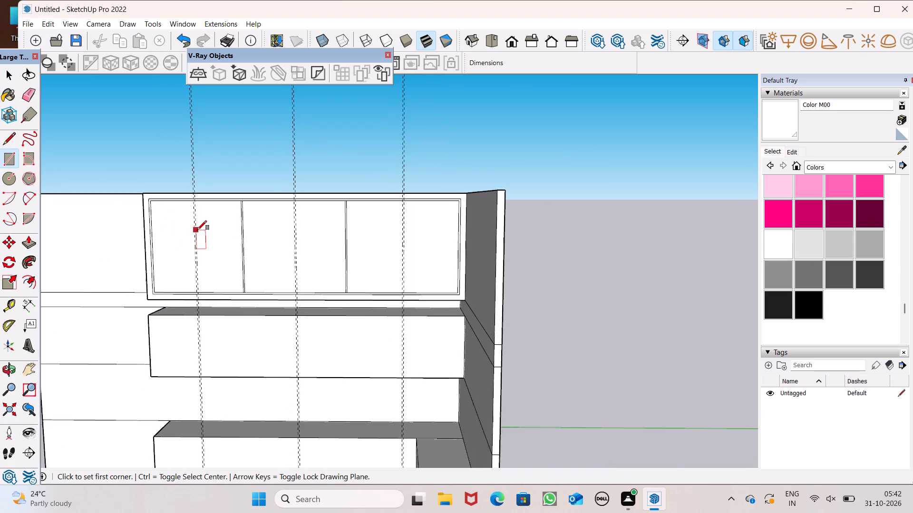
scroll(197, 230, up, 4)
scroll(390, 264, down, 3)
scroll(211, 246, up, 1)
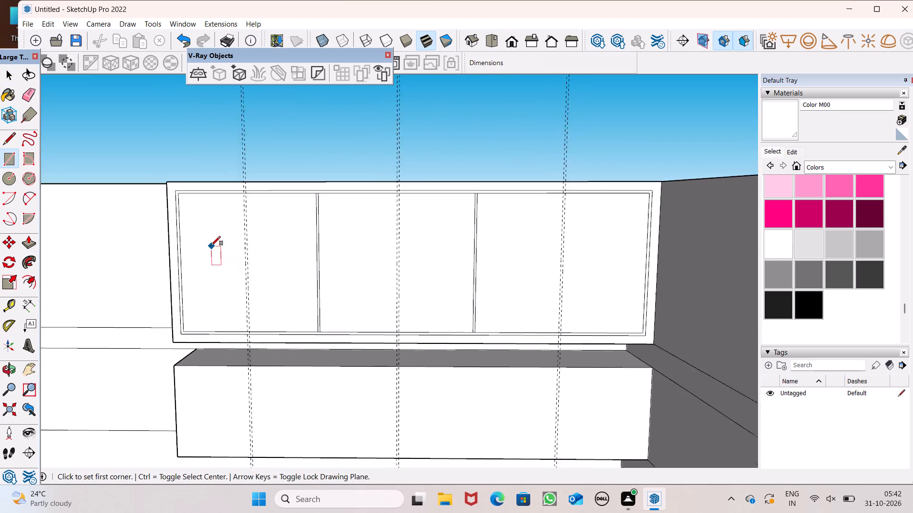
scroll(211, 246, up, 12)
scroll(246, 175, down, 2)
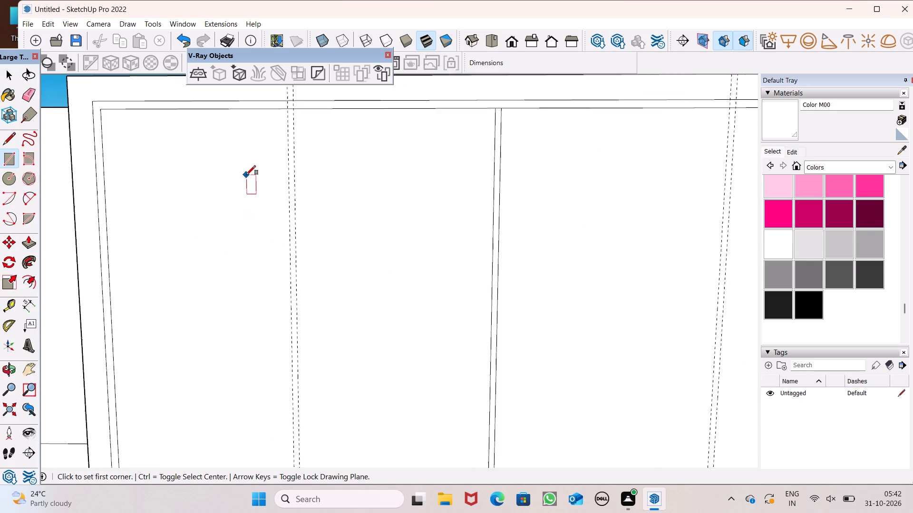
scroll(246, 175, down, 2)
scroll(282, 128, up, 1)
scroll(282, 128, down, 1)
scroll(282, 128, up, 5)
click(281, 113)
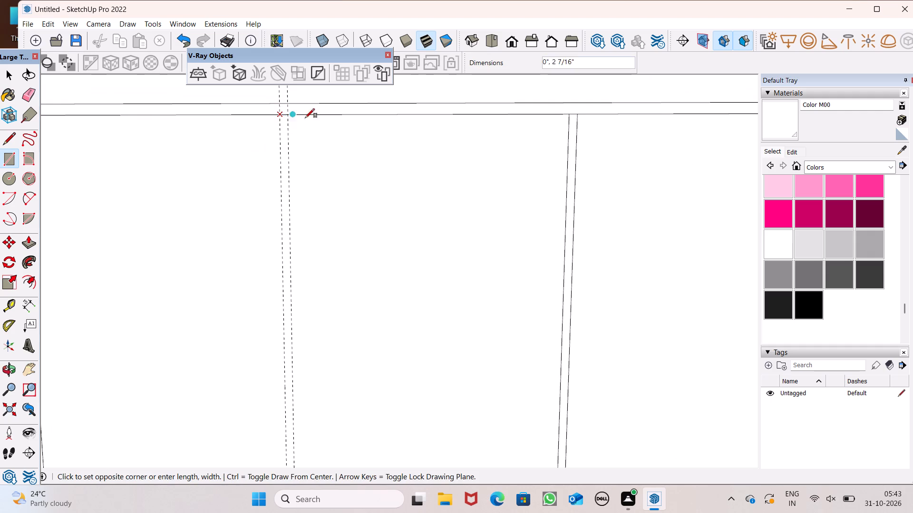
scroll(354, 118, down, 13)
scroll(325, 294, up, 6)
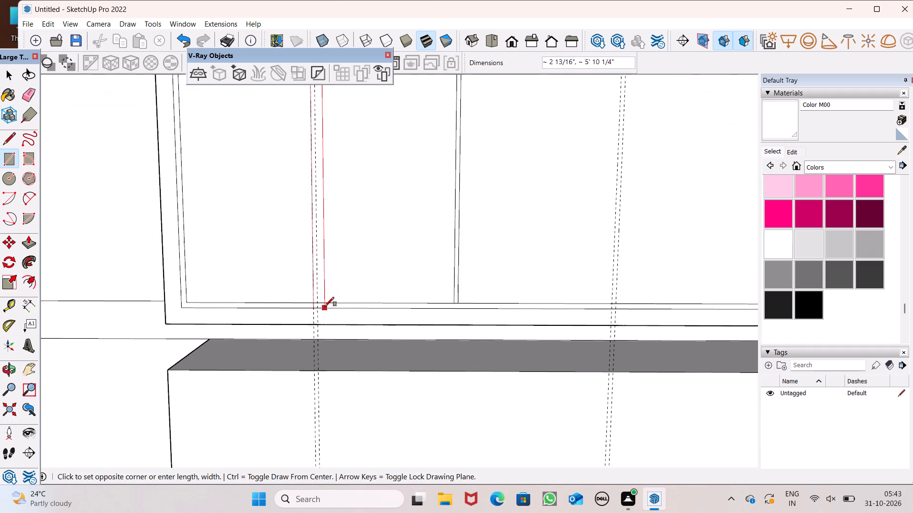
scroll(321, 305, up, 6)
click(313, 300)
scroll(299, 364, down, 5)
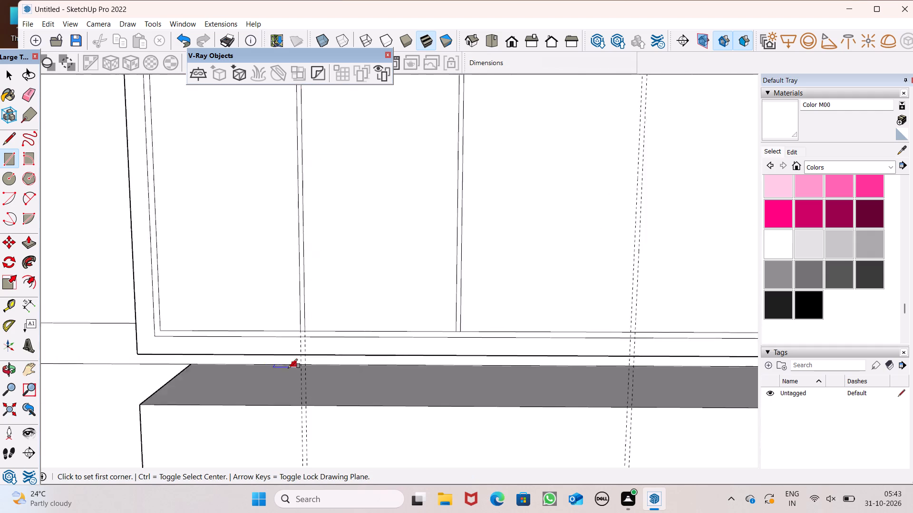
Draw a divider rectangle 1" by about 5' 8 7/8" between the middle panel's guides, spanning the border's inner height.
scroll(288, 368, down, 8)
scroll(425, 241, up, 7)
scroll(437, 195, up, 6)
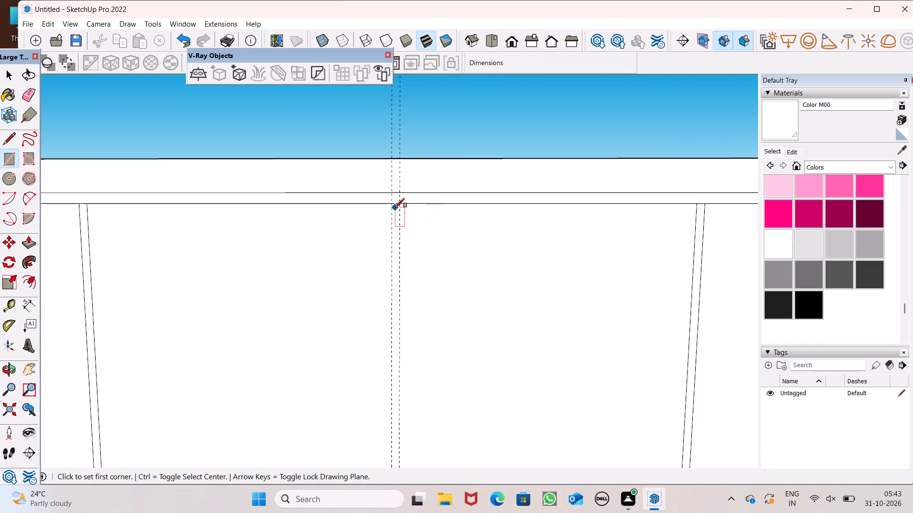
click(392, 206)
scroll(456, 188, down, 9)
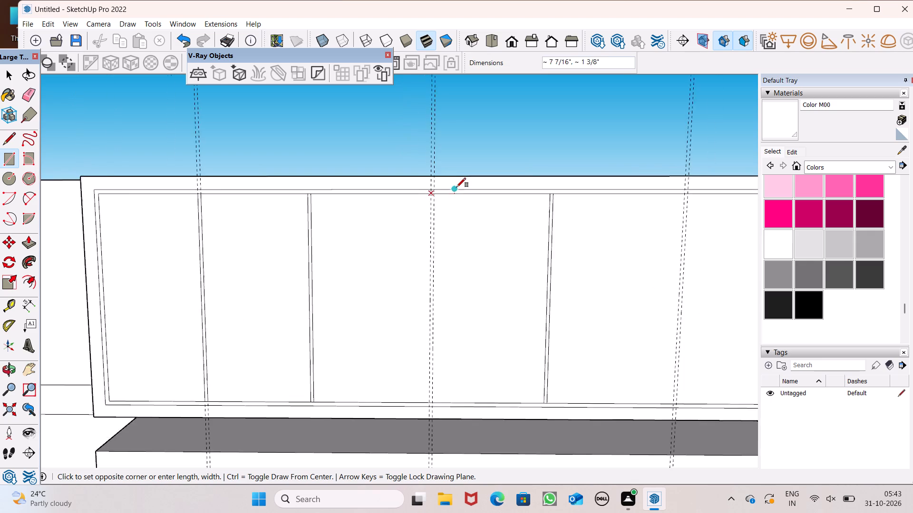
scroll(456, 187, down, 4)
scroll(448, 356, up, 6)
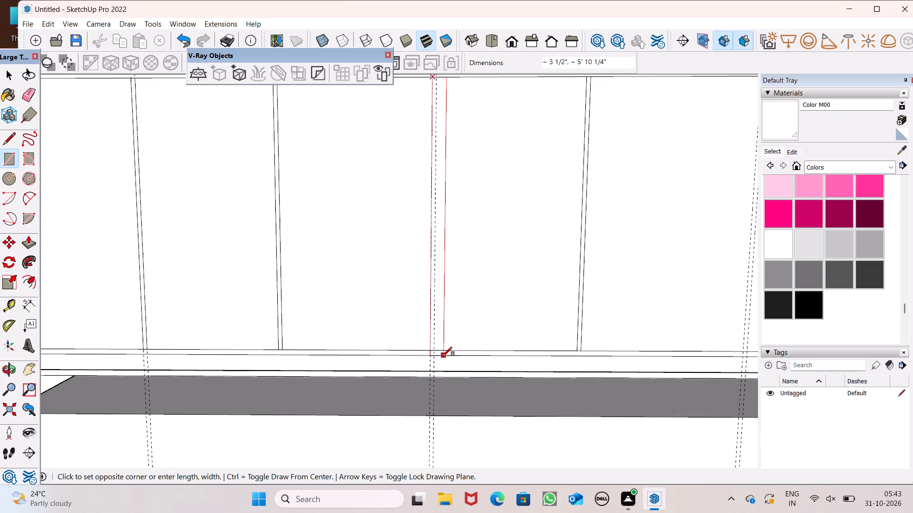
scroll(443, 356, up, 10)
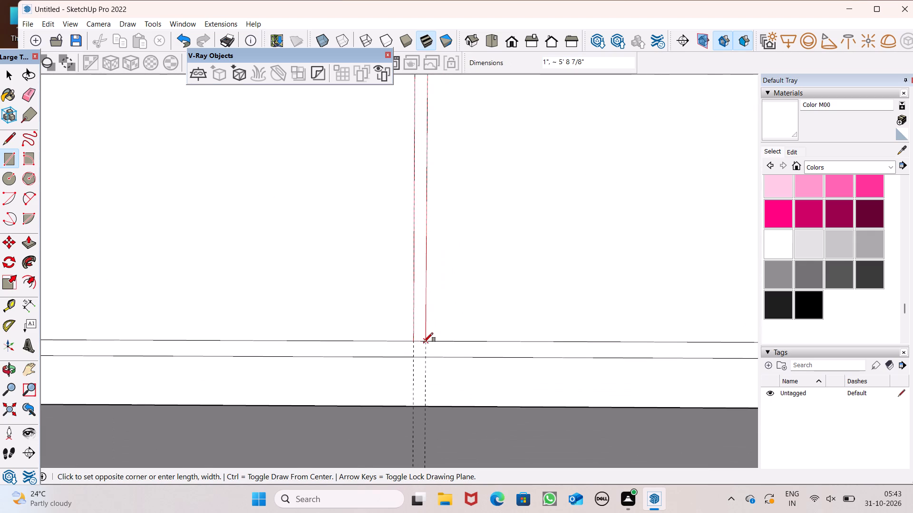
Draw a divider rectangle 1" by about 5' 8 7/8" between the right panel's guides, spanning the border's inner height.
scroll(356, 315, down, 9)
scroll(311, 345, down, 12)
scroll(352, 349, down, 2)
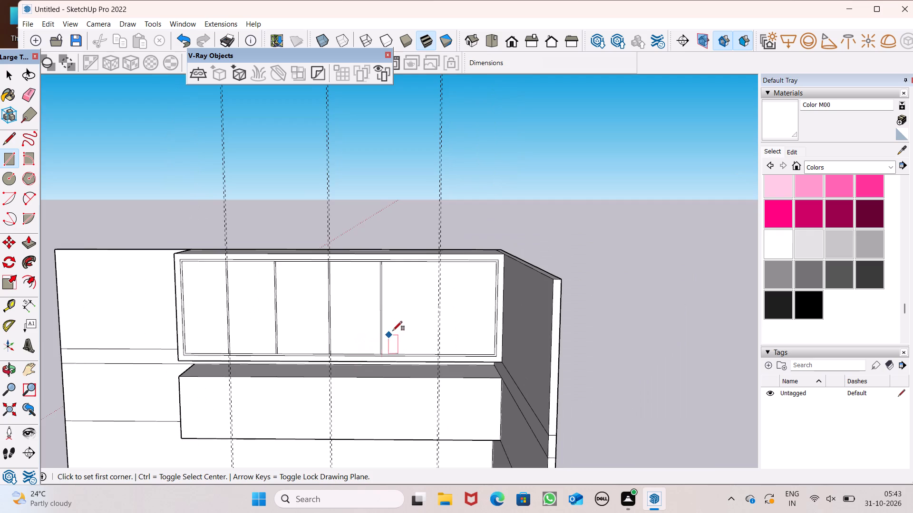
scroll(398, 322, up, 6)
scroll(483, 231, up, 6)
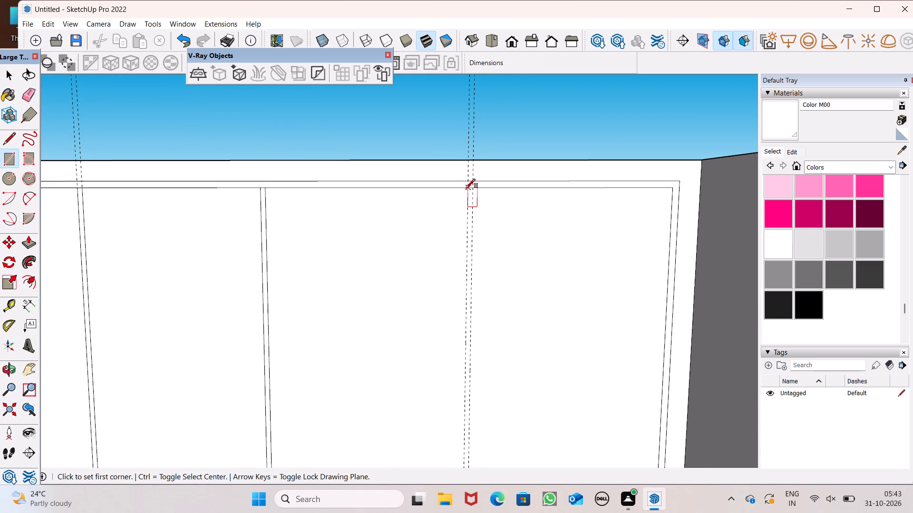
click(469, 188)
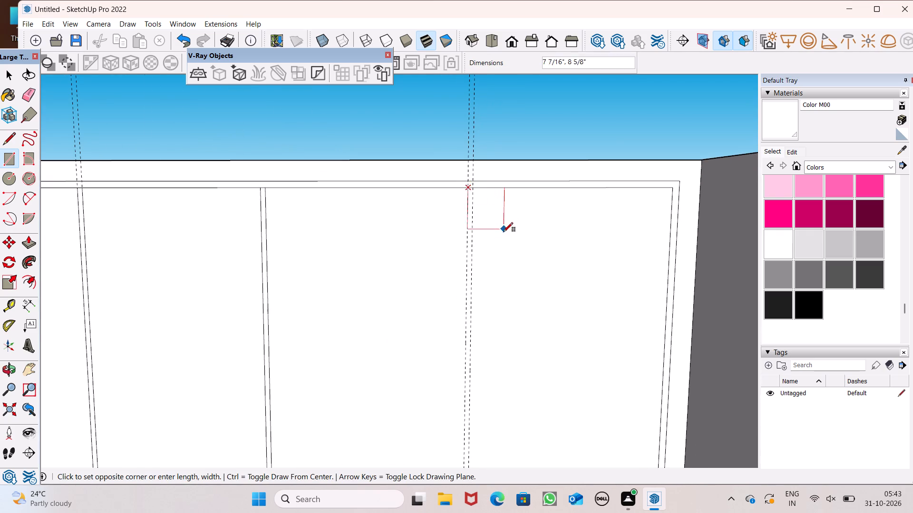
scroll(504, 232, down, 6)
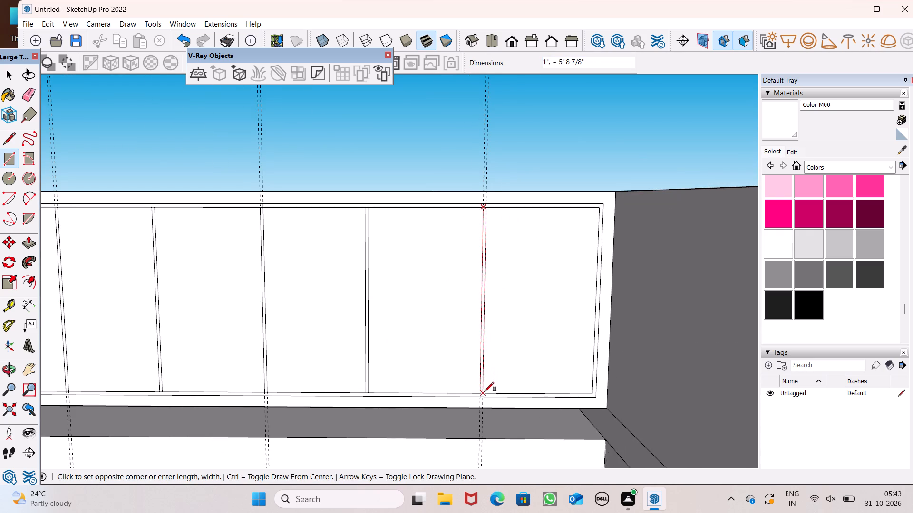
click(485, 391)
key(space)
scroll(518, 310, down, 11)
key(space)
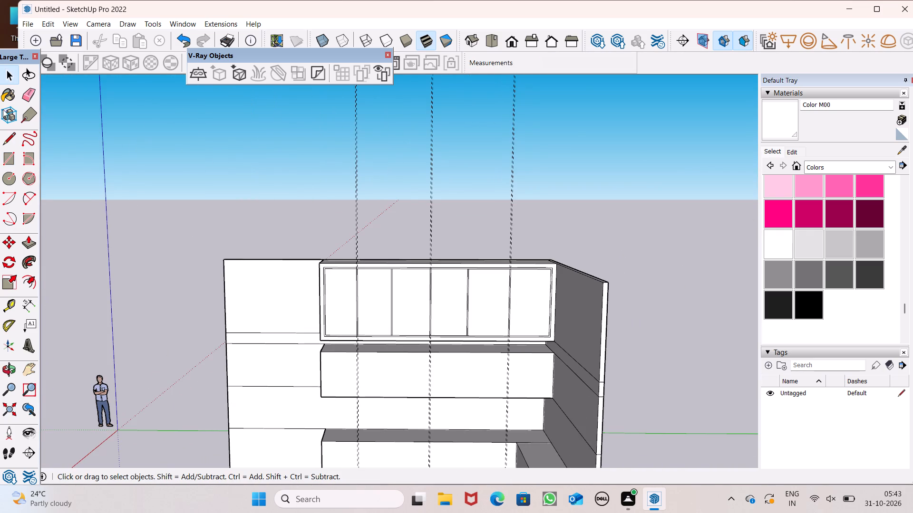
Erase all three pairs of vertical guides crossing the topmost block's front.
click(22, 93)
drag(532, 148, 378, 181)
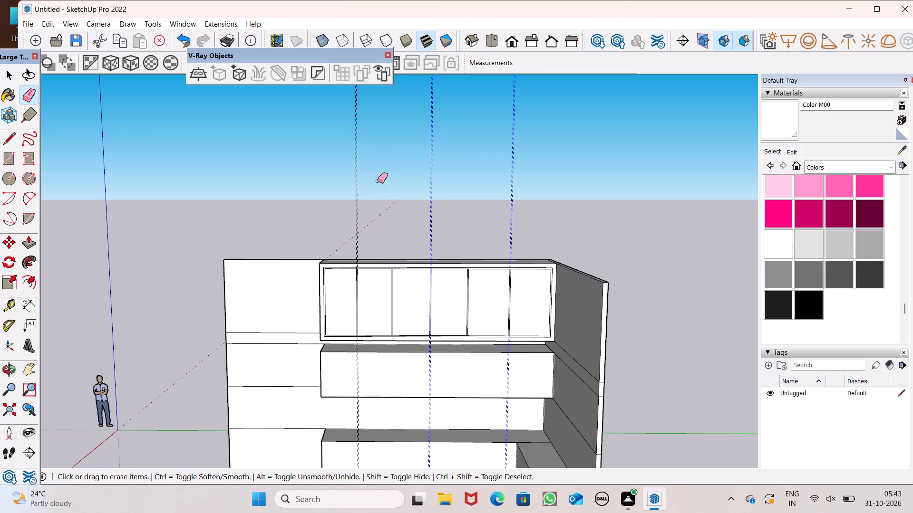
drag(378, 181, 335, 190)
drag(396, 211, 347, 221)
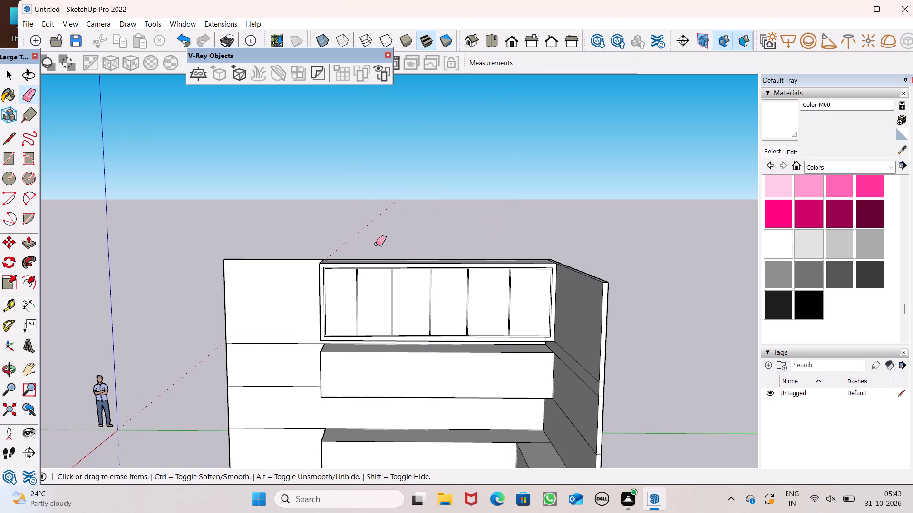
scroll(381, 323, up, 5)
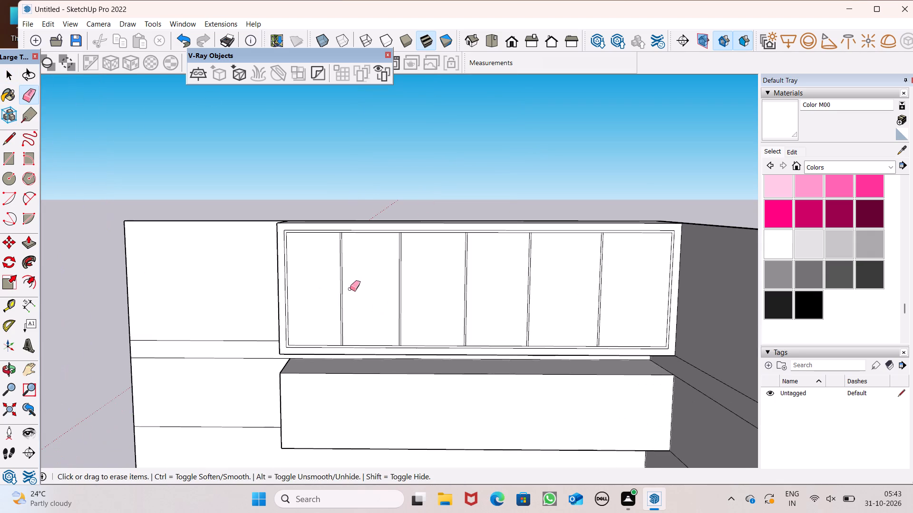
Examine the divider ends and border lines along the topmost block's panelled front.
scroll(372, 266, up, 7)
scroll(286, 210, up, 4)
scroll(304, 200, down, 1)
scroll(305, 200, up, 3)
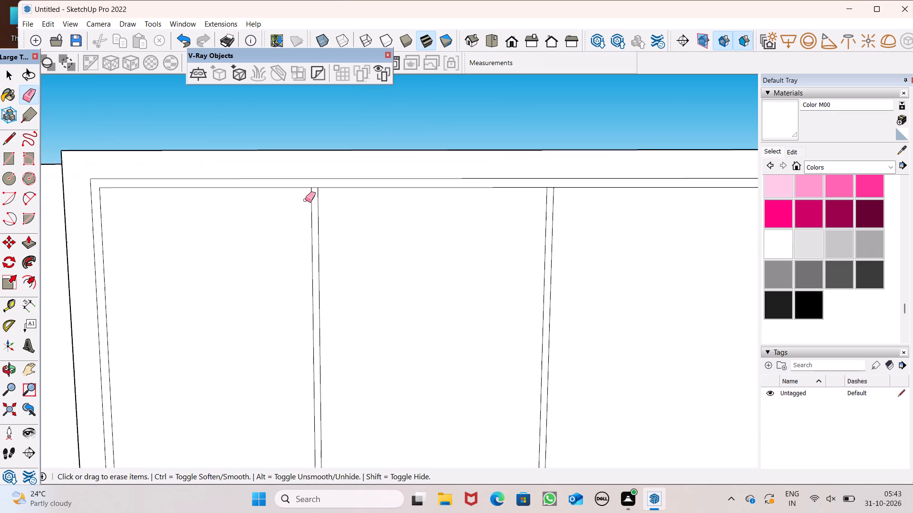
scroll(319, 197, up, 7)
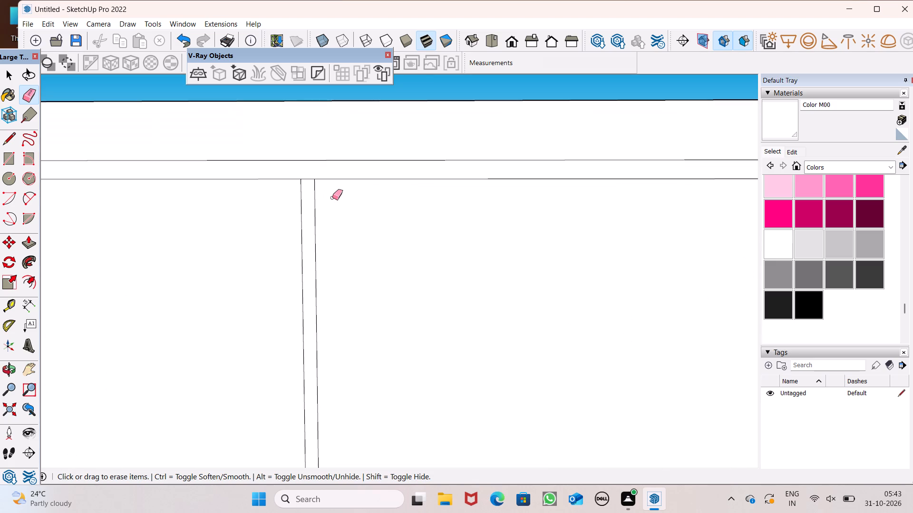
scroll(332, 198, up, 5)
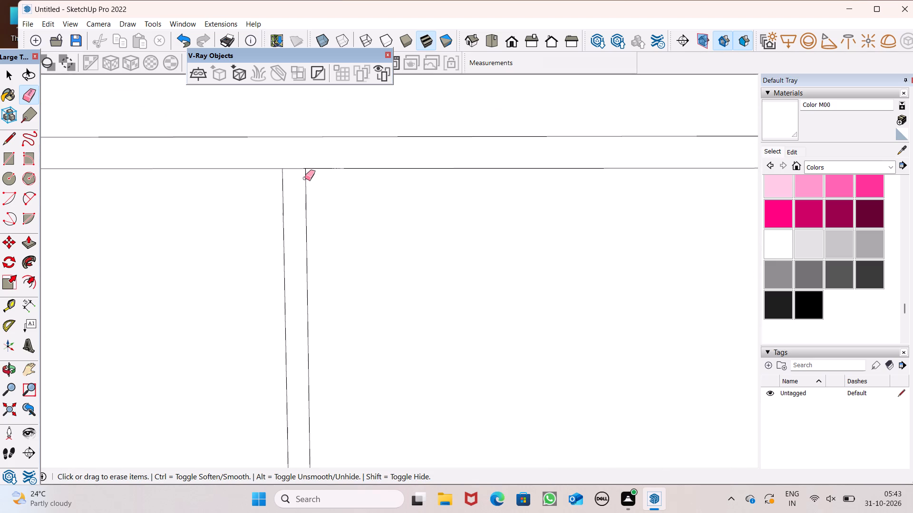
scroll(305, 178, down, 10)
scroll(335, 117, down, 7)
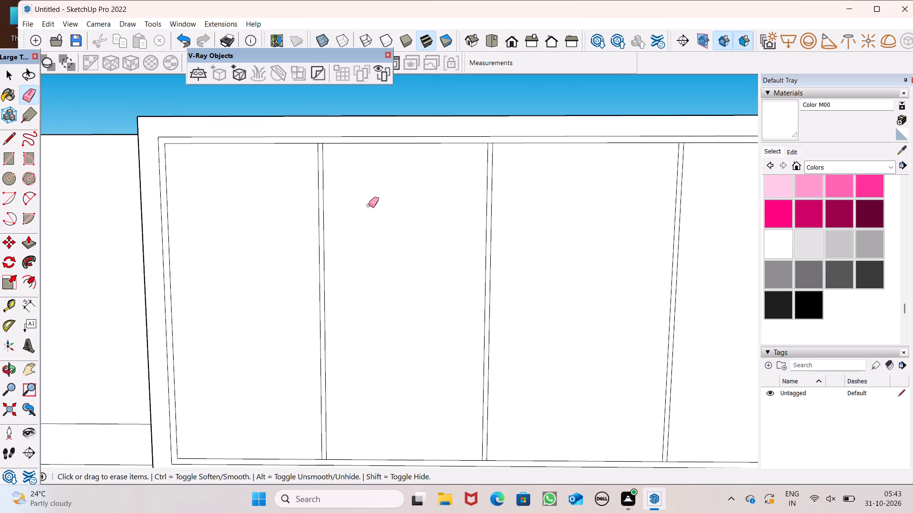
scroll(377, 165, down, 1)
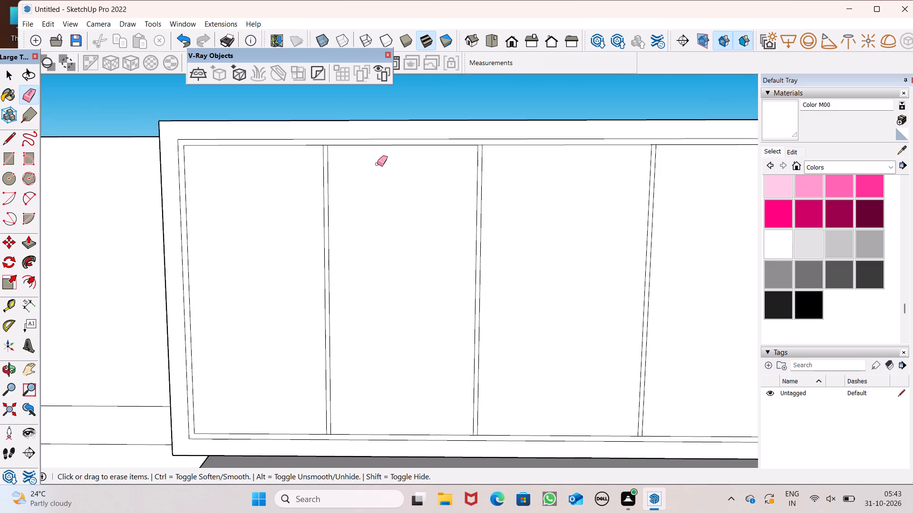
scroll(377, 164, up, 2)
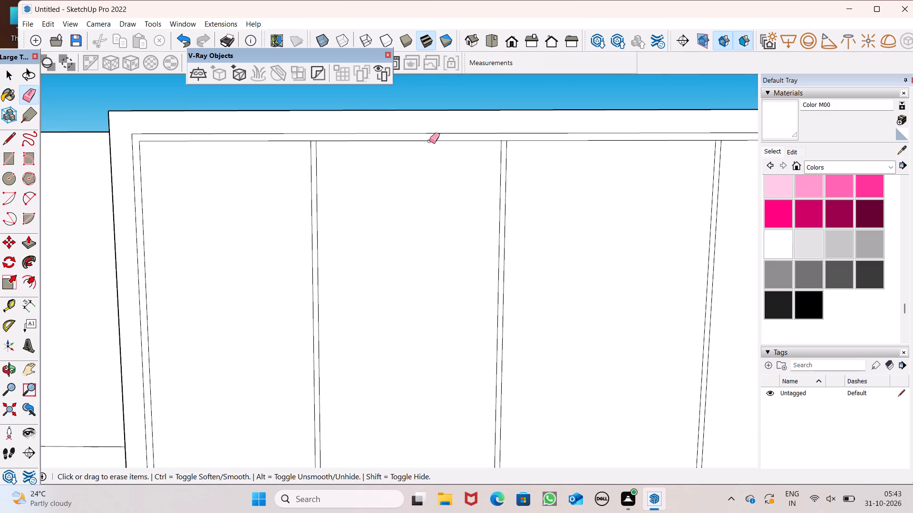
scroll(429, 141, up, 2)
scroll(381, 130, down, 7)
scroll(328, 132, down, 3)
scroll(391, 203, down, 4)
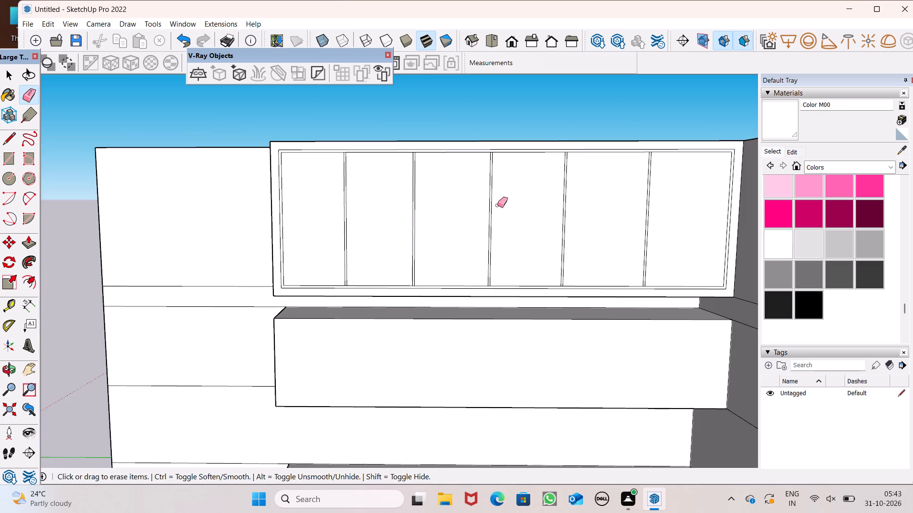
scroll(502, 205, up, 2)
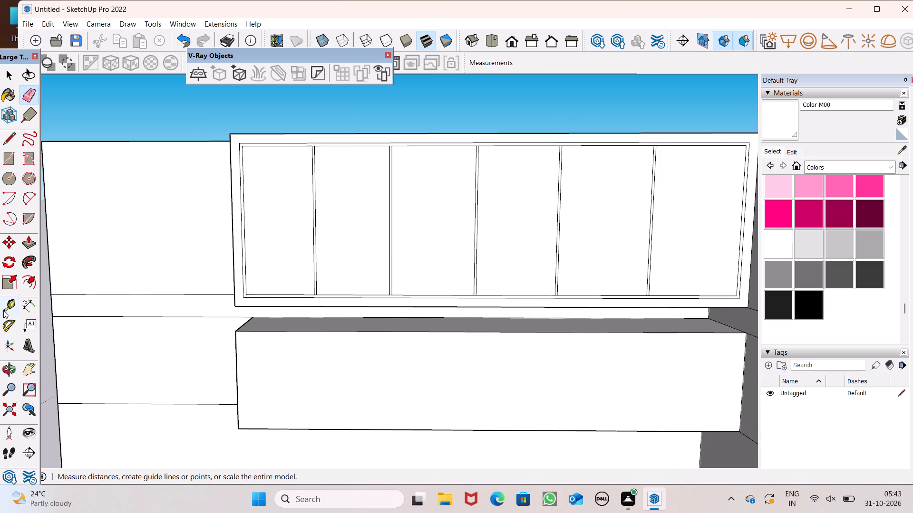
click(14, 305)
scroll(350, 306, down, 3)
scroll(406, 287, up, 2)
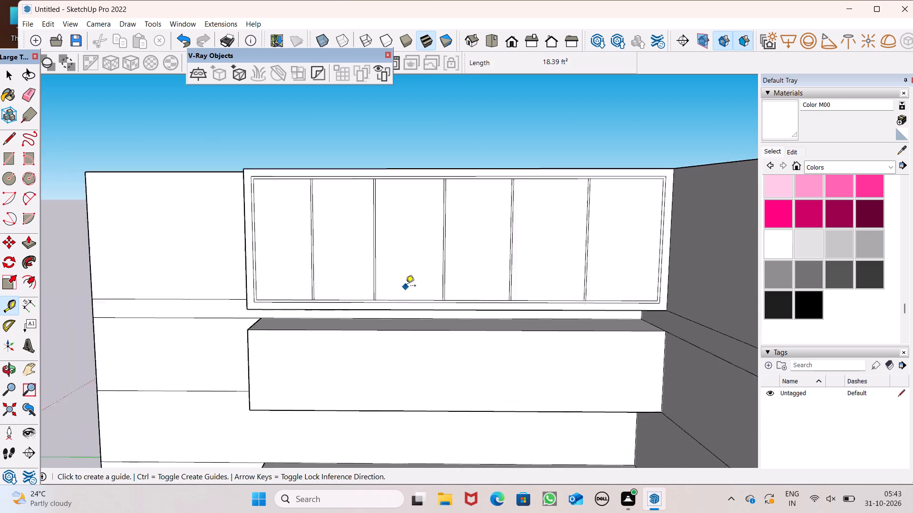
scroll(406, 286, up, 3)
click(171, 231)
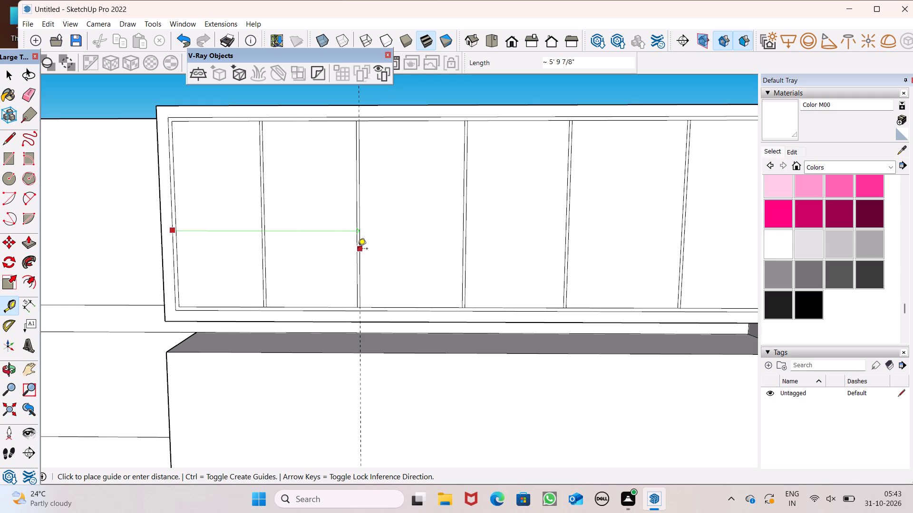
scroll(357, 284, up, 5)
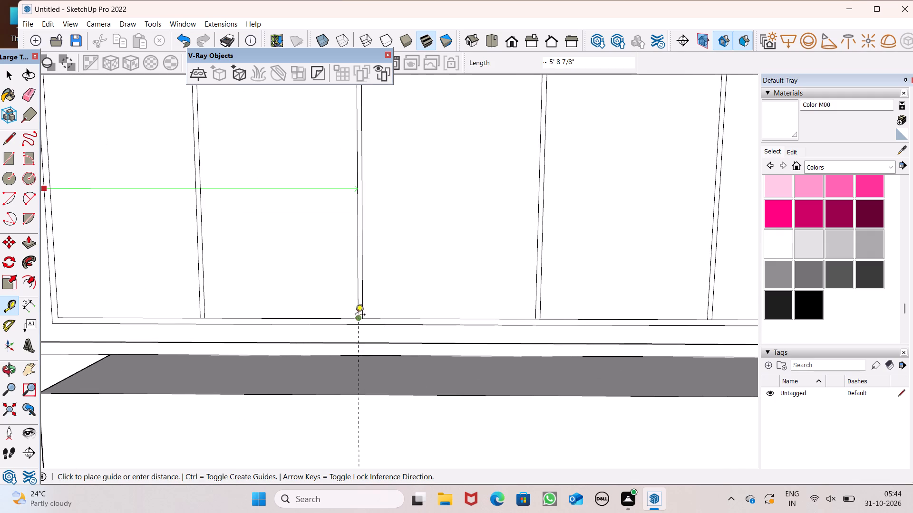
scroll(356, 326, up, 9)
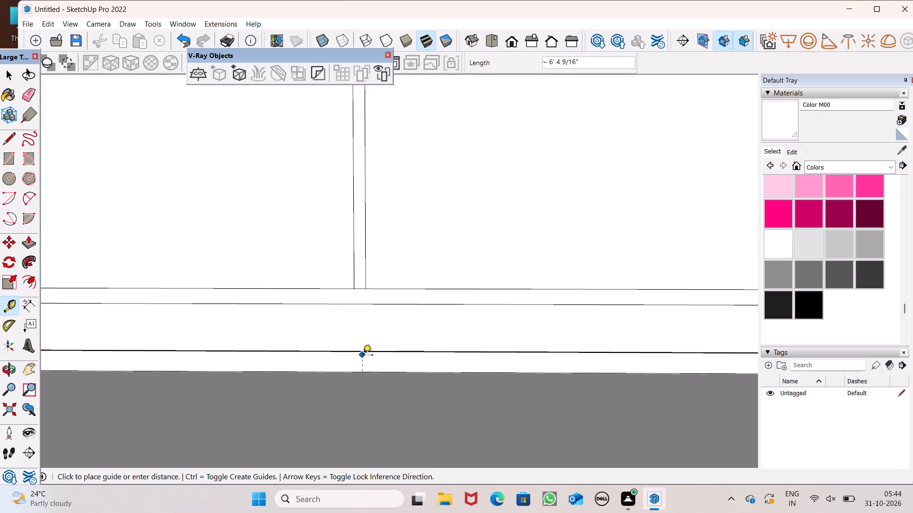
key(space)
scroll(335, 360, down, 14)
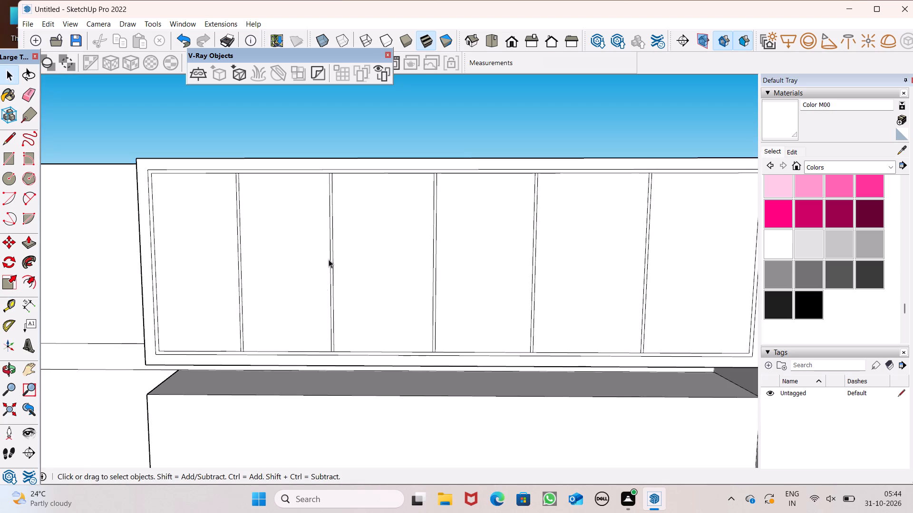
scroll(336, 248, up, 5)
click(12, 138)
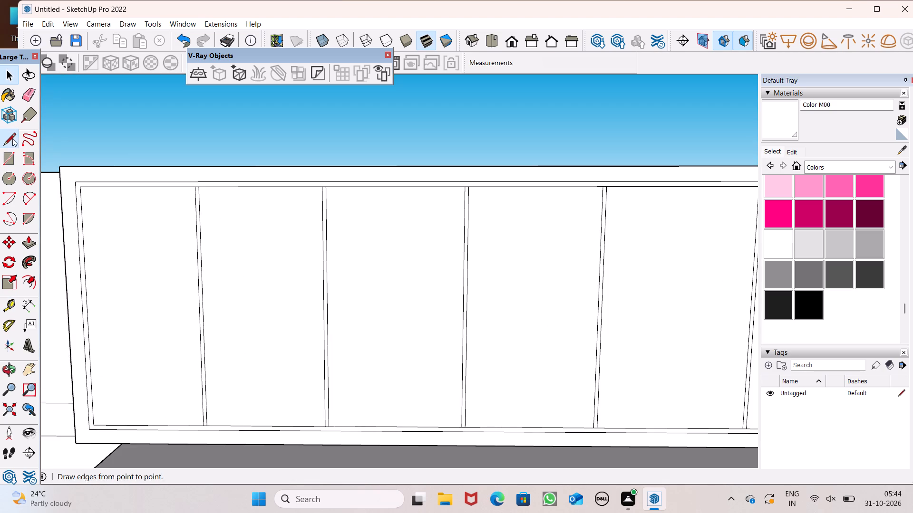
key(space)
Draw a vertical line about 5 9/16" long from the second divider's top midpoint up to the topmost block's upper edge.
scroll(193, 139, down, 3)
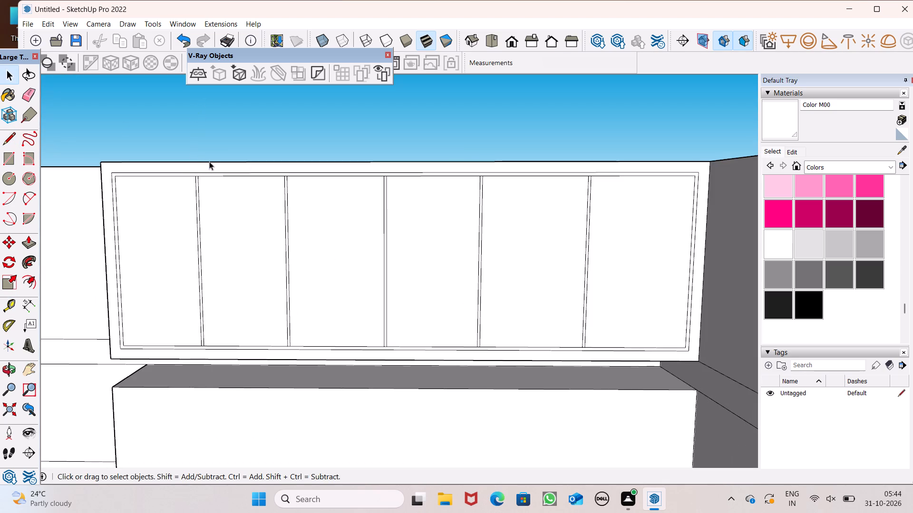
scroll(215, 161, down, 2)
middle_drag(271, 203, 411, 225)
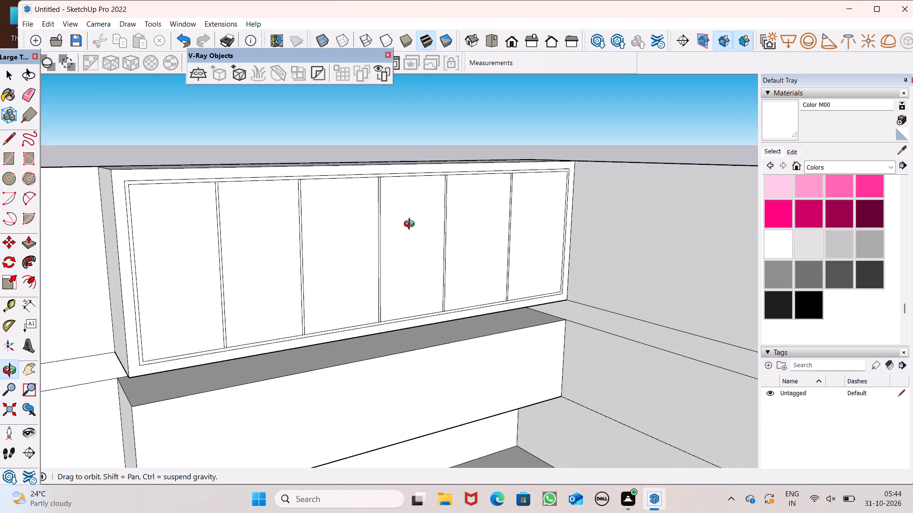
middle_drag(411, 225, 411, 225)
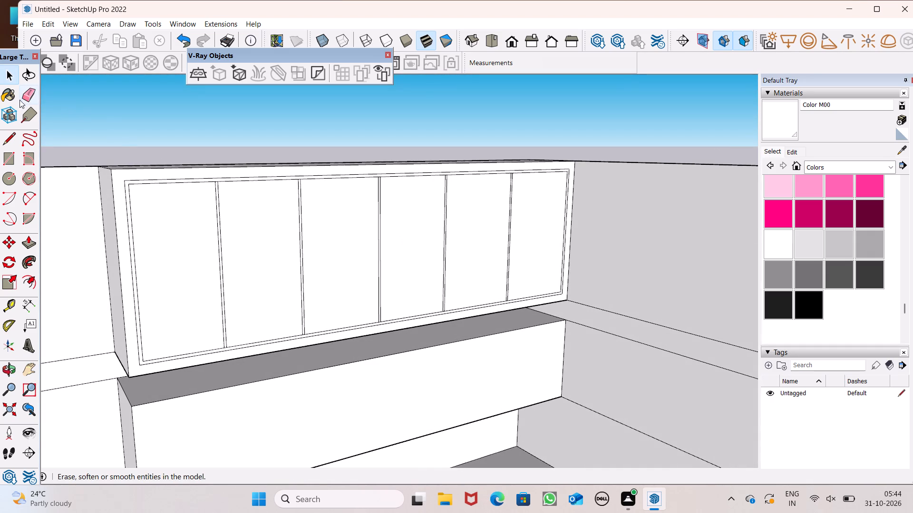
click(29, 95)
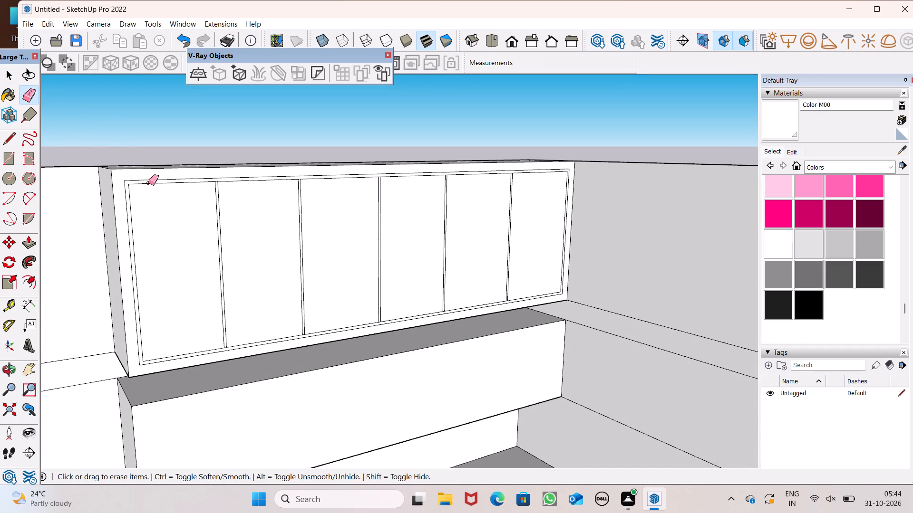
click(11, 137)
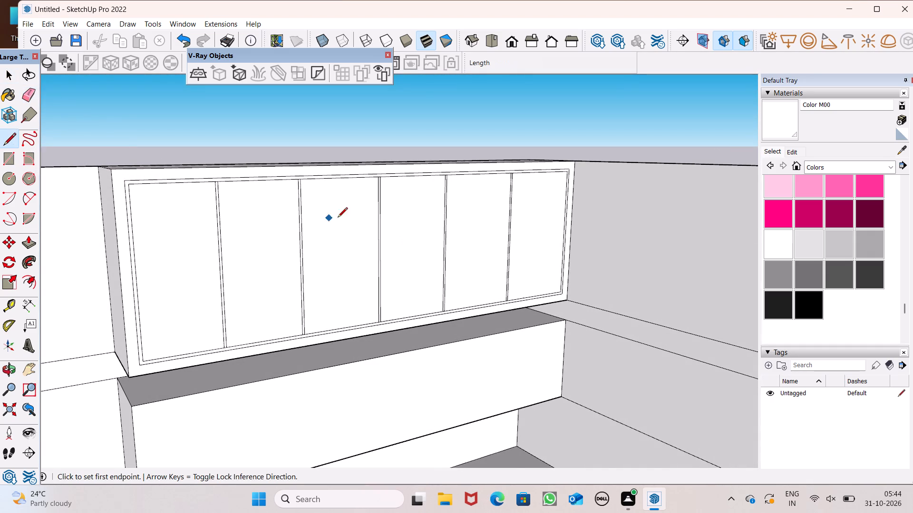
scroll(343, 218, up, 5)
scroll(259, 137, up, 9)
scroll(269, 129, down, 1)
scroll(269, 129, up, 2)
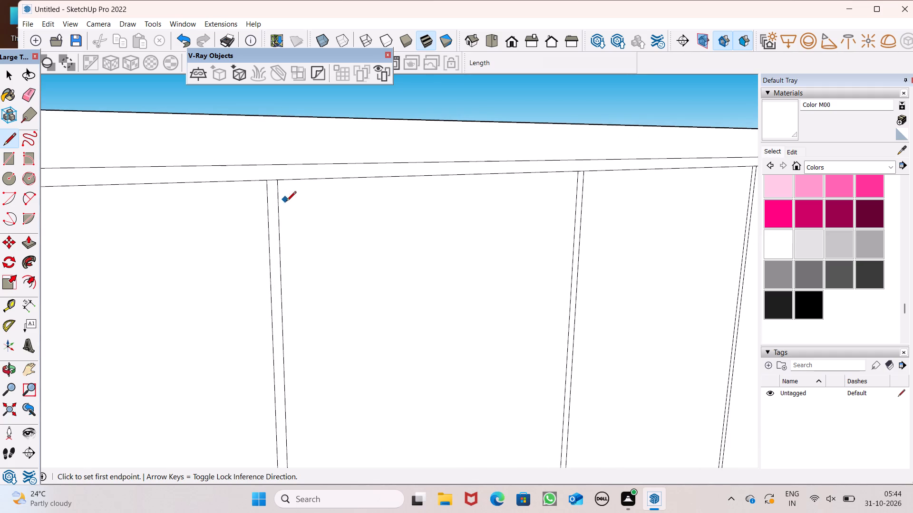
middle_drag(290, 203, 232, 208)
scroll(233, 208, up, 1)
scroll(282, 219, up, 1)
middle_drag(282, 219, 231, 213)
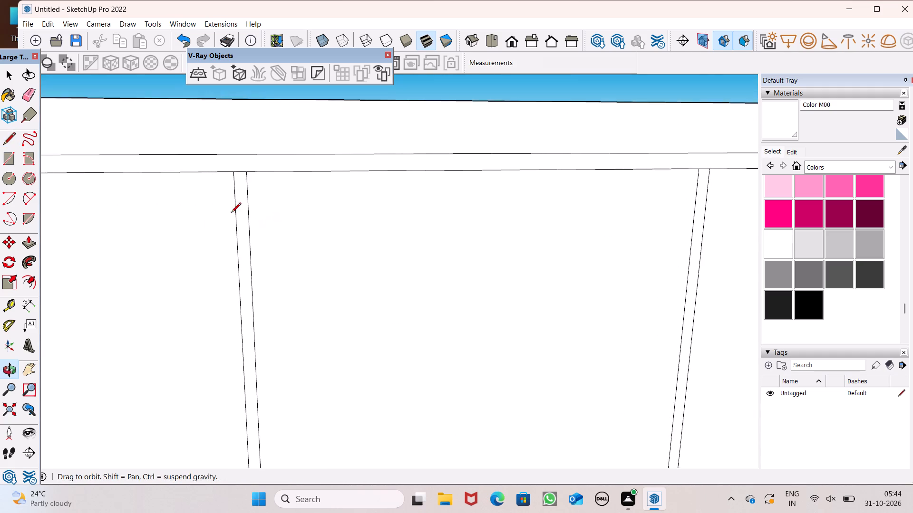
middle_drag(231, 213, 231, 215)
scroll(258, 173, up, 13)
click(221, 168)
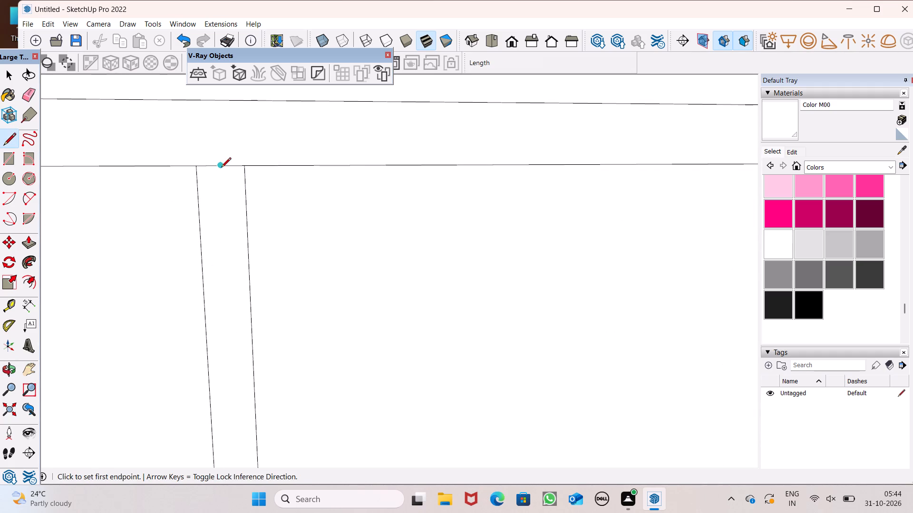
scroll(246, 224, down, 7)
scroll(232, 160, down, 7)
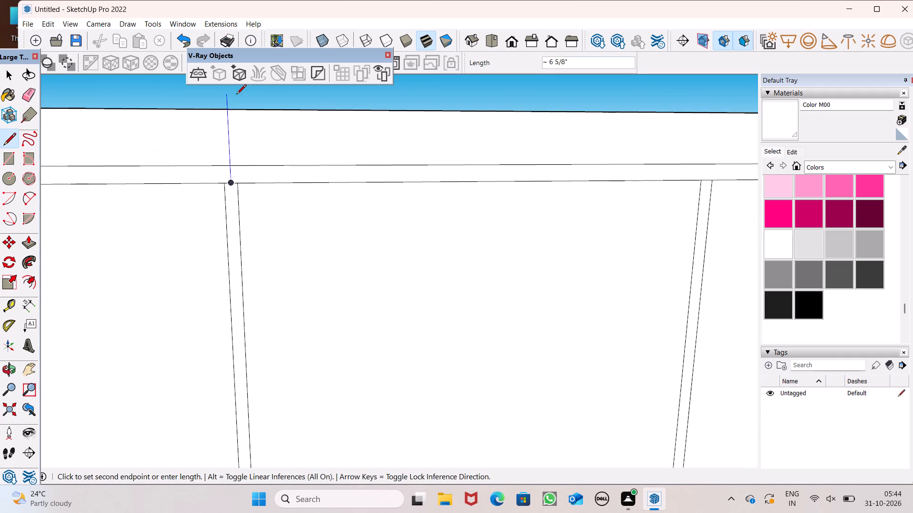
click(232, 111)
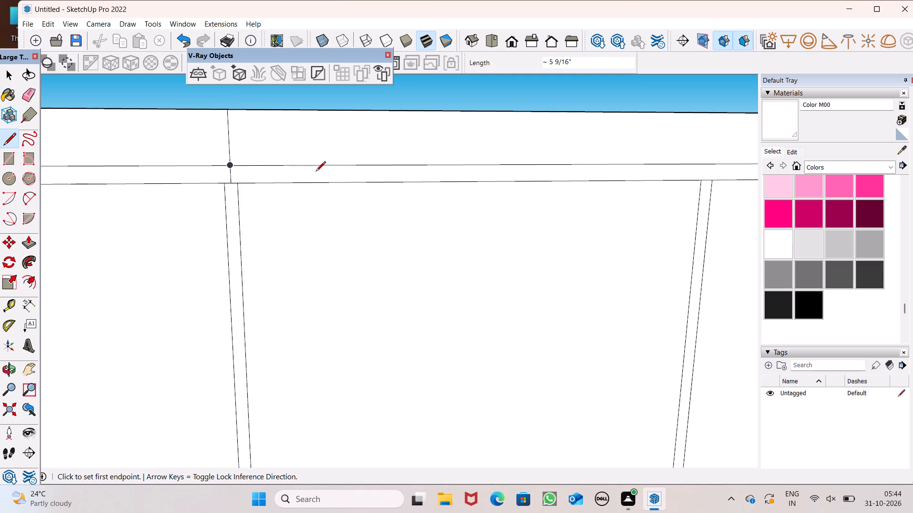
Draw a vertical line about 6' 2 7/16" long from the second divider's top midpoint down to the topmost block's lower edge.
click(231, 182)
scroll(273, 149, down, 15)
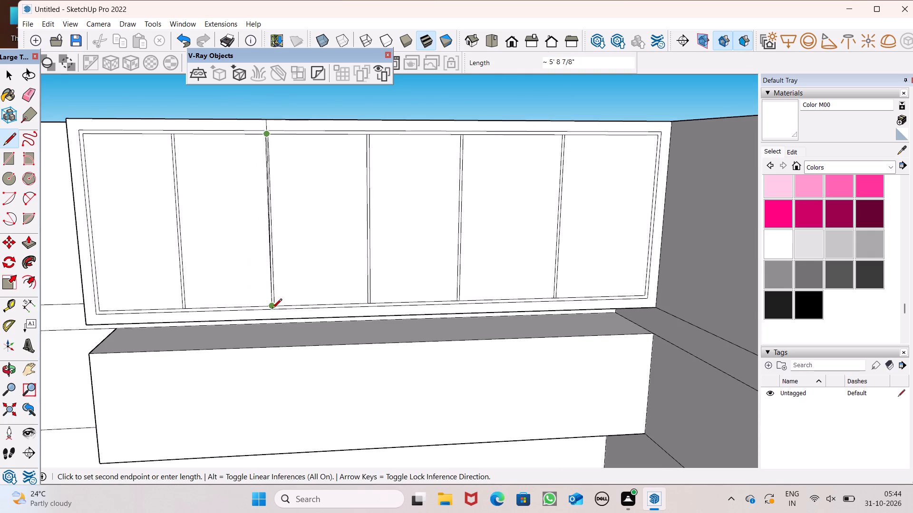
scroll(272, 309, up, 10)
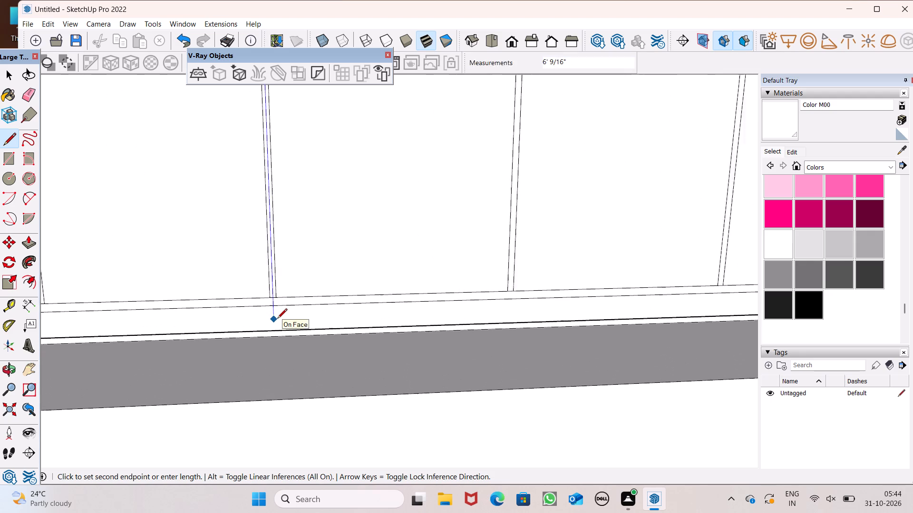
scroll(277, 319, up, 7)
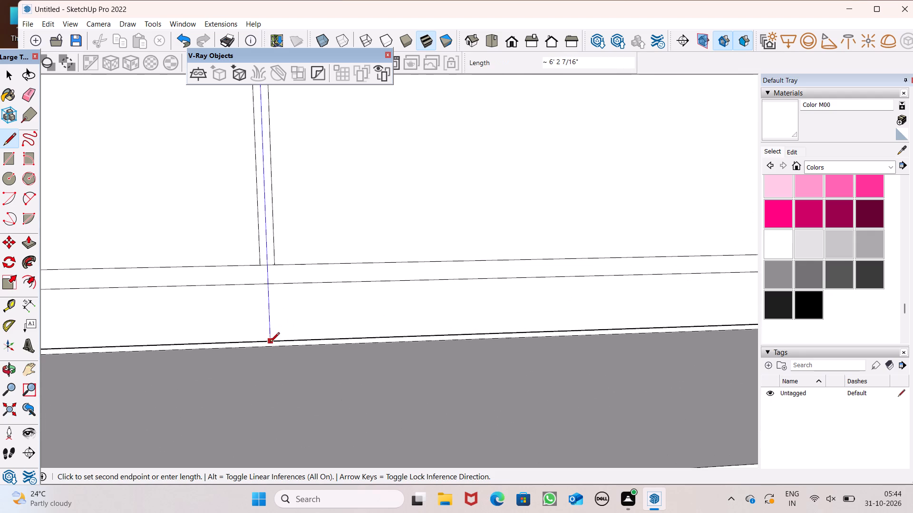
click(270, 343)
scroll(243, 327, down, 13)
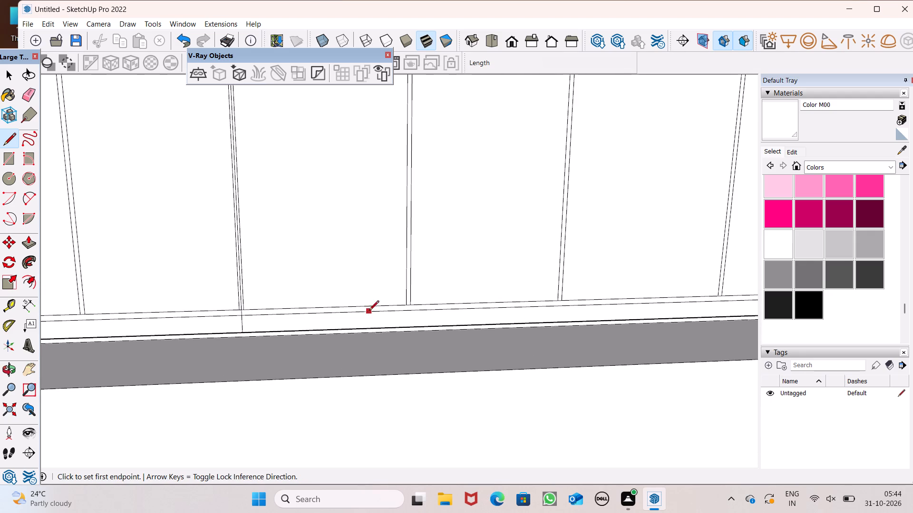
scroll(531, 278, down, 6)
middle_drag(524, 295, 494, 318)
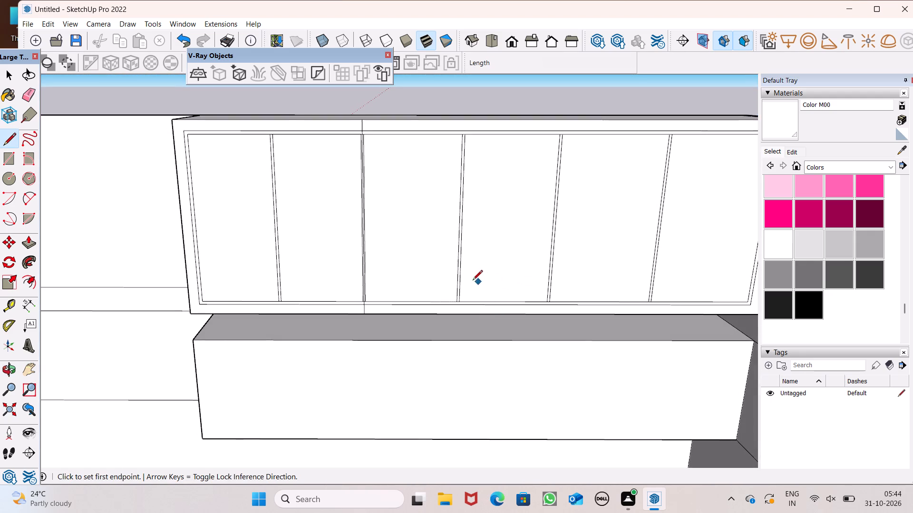
Undo the two divider centre lines and the three added divider rectangles together with their guides.
key(ctrl+z)
key(ctrl+z)
key(ctrl+z)
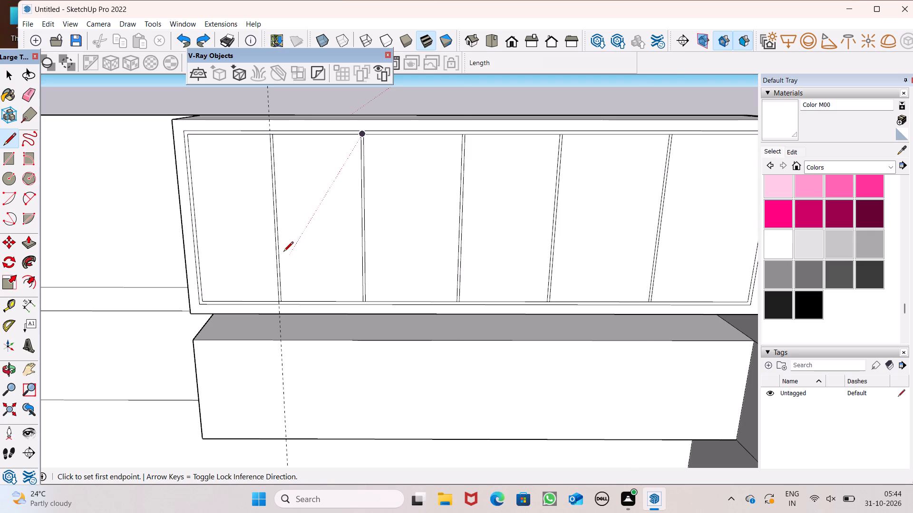
key(ctrl+z)
key(ctrl+z)
key(ctrl+z)
key(ctrl+z)
key(ctrl+z)
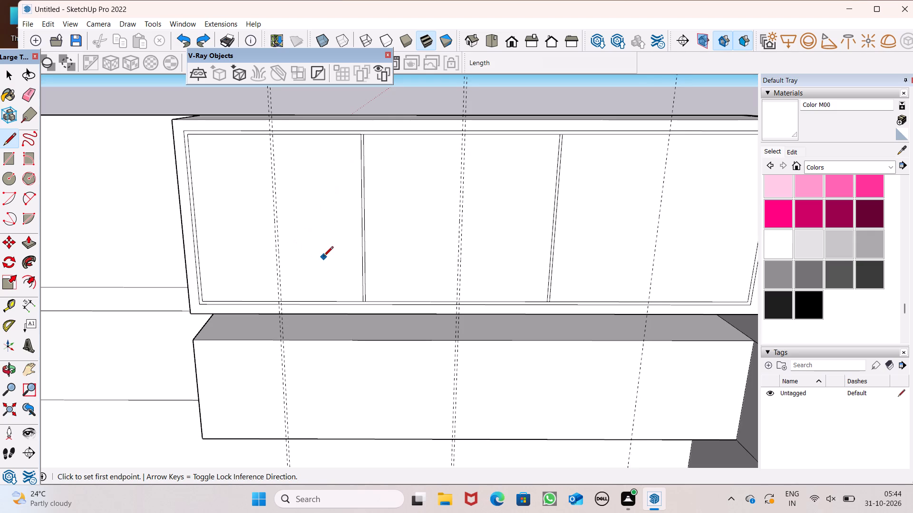
key(ctrl+z)
key(ctrl+z)
key(ctrl+z)
key(ctrl+z)
key(ctrl+z)
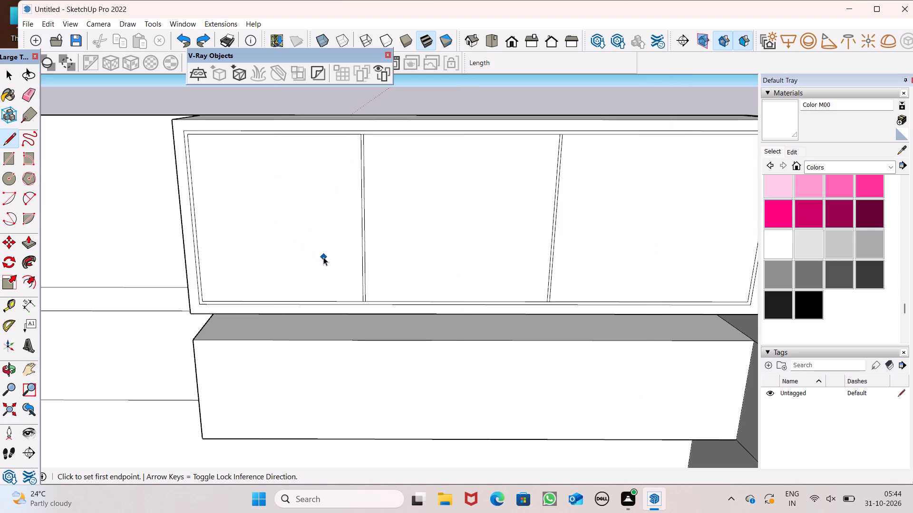
Undo the remaining two dividers and their vertical guides on the topmost block's front, back to the plain border.
key(space)
scroll(341, 264, down, 3)
key(ctrl+z)
key(ctrl+z)
key(ctrl+z)
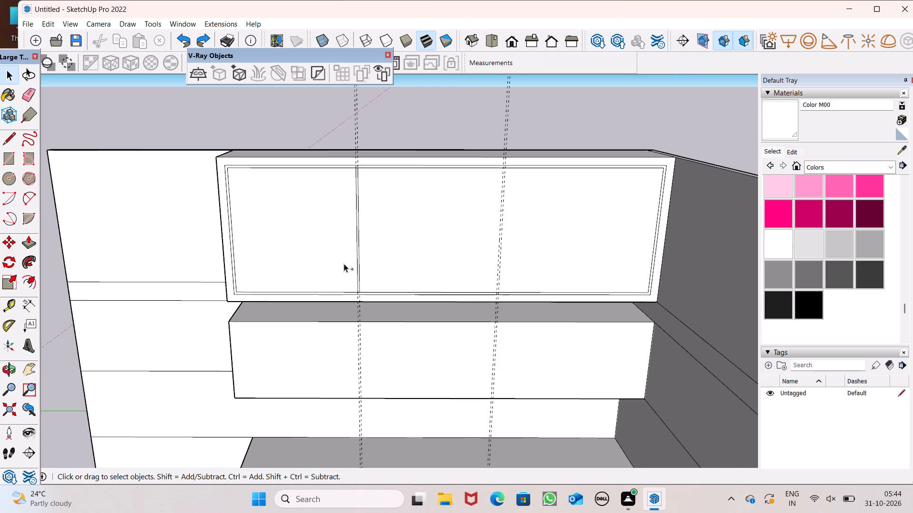
key(ctrl+z)
key(ctrl+z)
key(ctrl+z)
key(z)
key(ctrl+z)
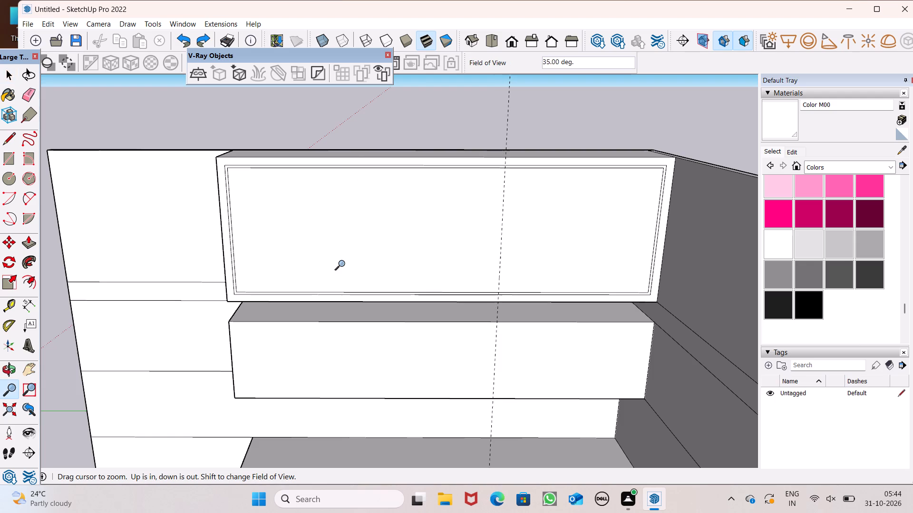
key(ctrl+z)
scroll(314, 246, down, 1)
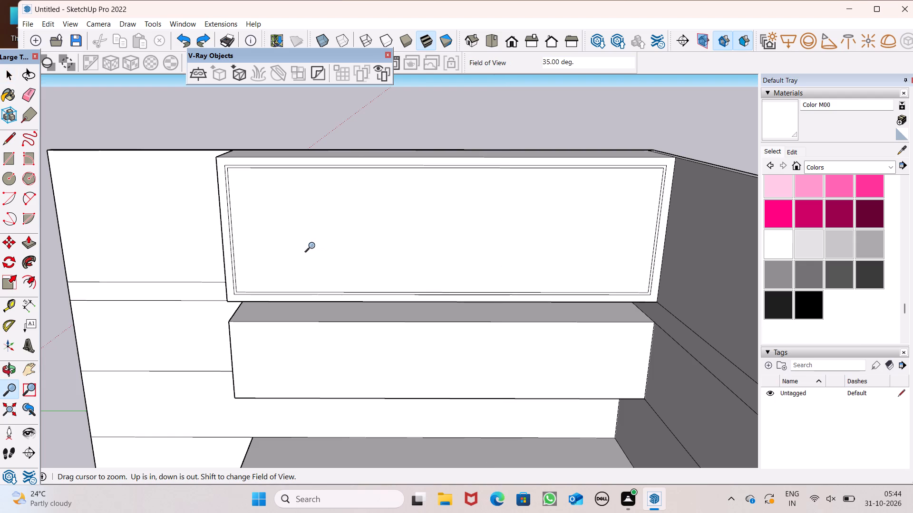
Place a vertical guide on the topmost block's front, about 5' 8 7/8" in from the inner border's left edge.
middle_drag(413, 293, 394, 242)
scroll(394, 240, up, 5)
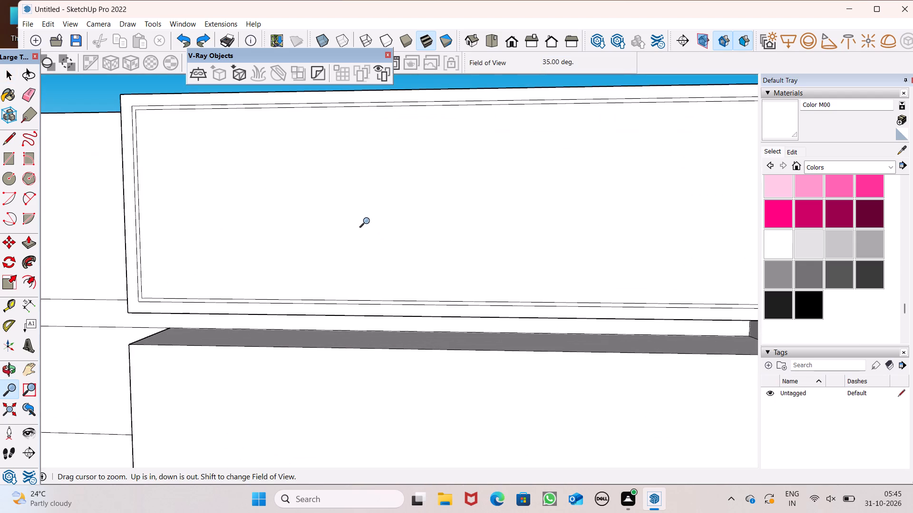
scroll(376, 247, down, 1)
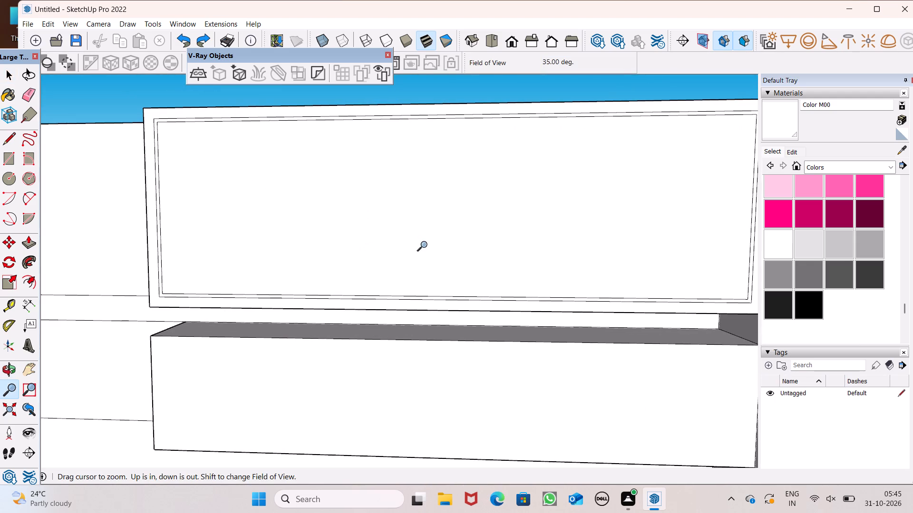
scroll(127, 209, down, 1)
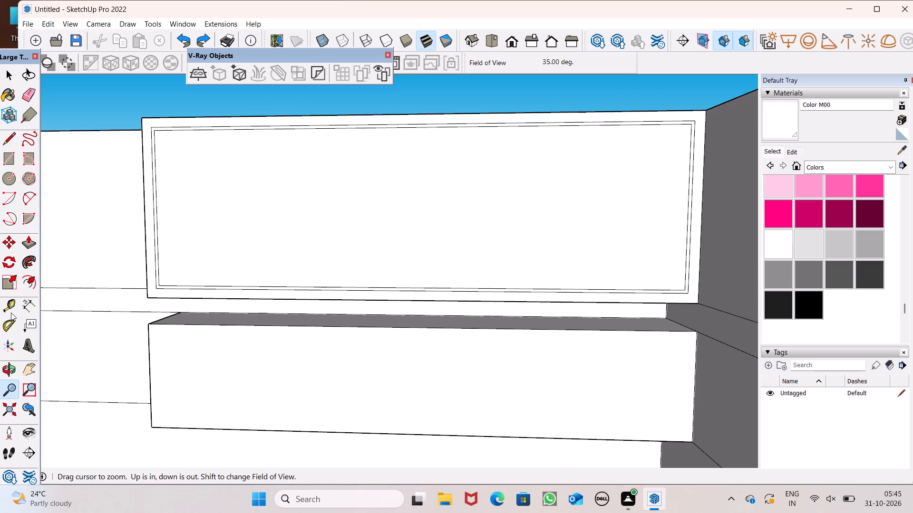
click(11, 309)
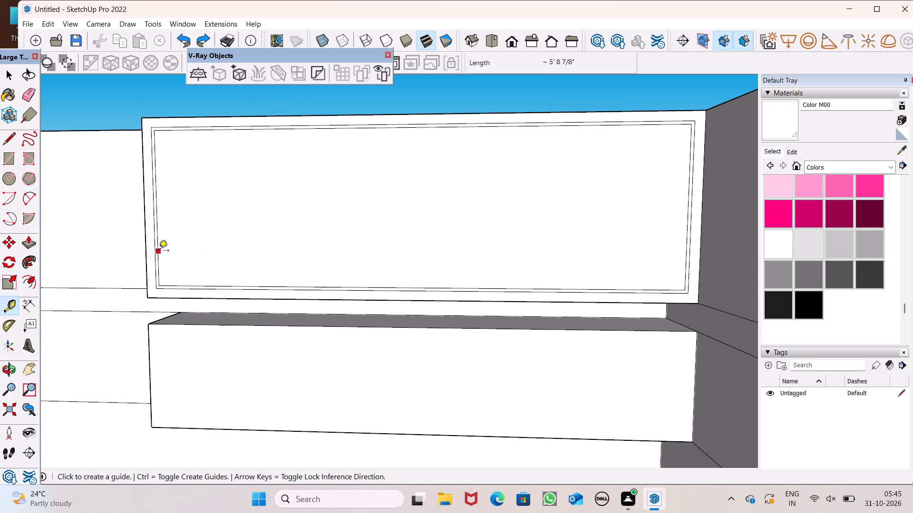
click(159, 251)
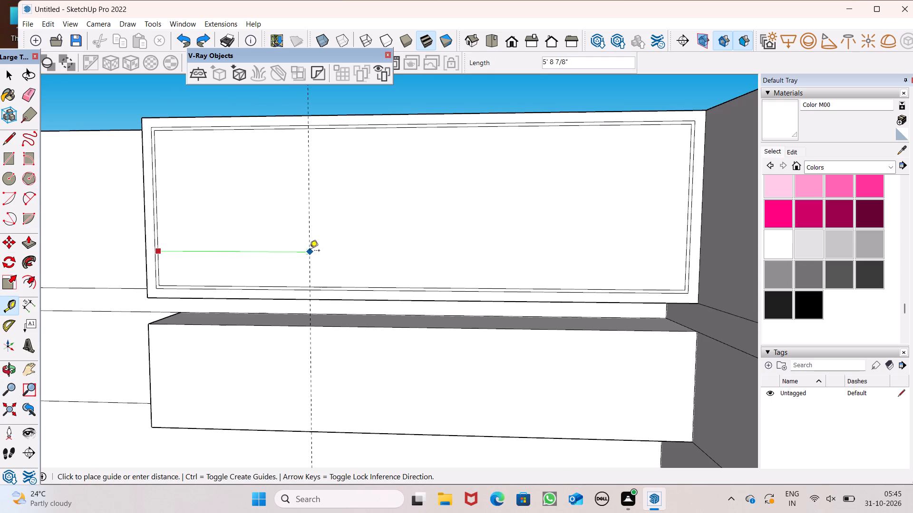
click(310, 251)
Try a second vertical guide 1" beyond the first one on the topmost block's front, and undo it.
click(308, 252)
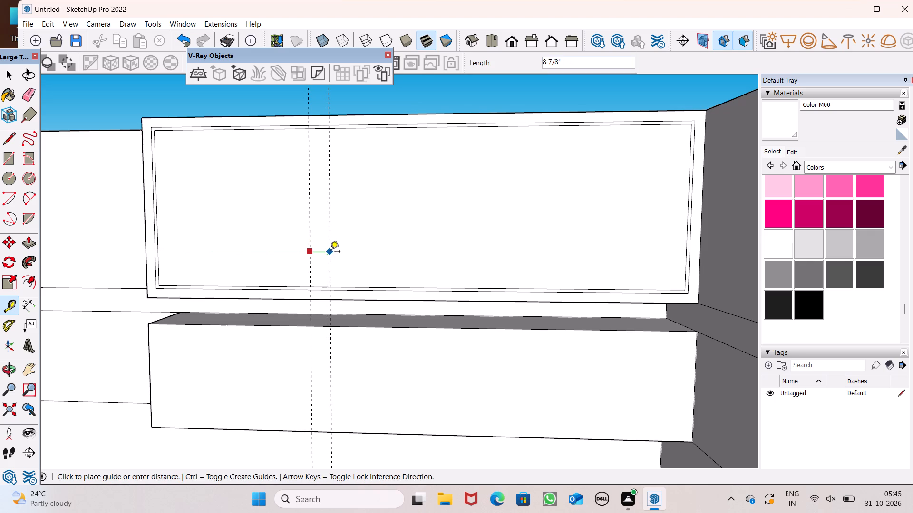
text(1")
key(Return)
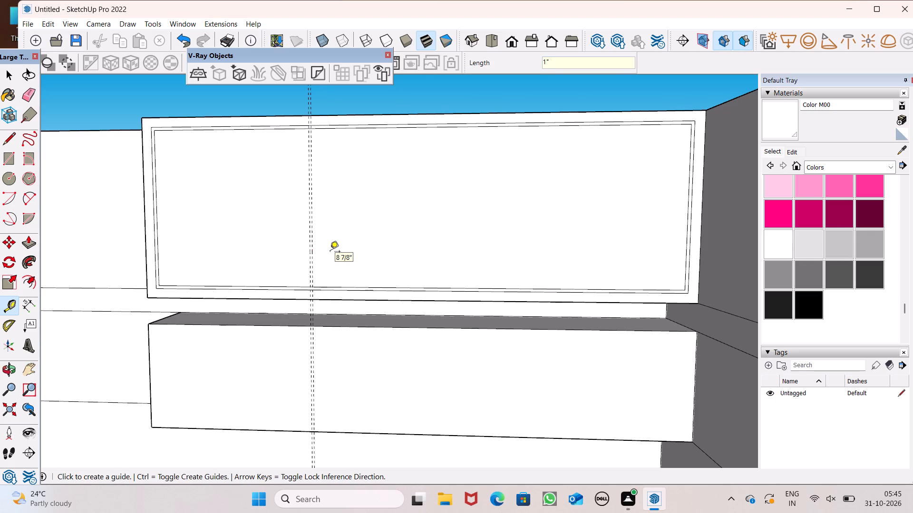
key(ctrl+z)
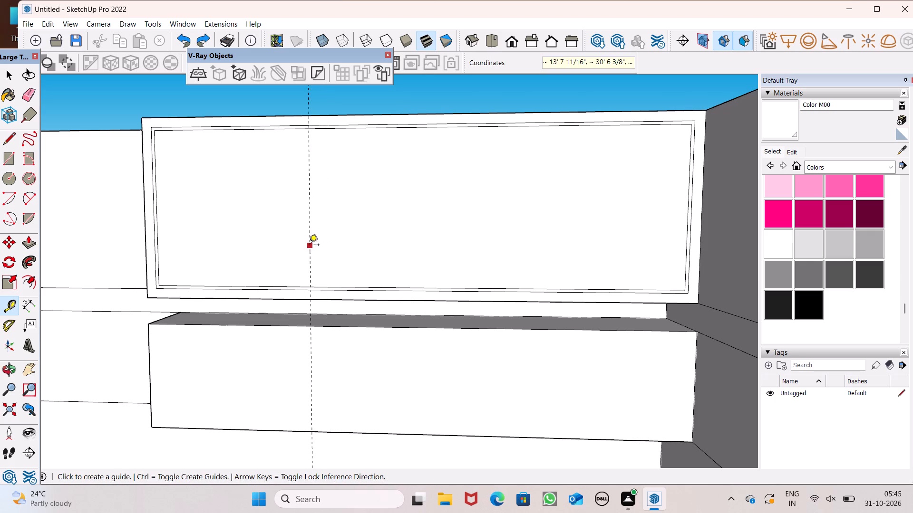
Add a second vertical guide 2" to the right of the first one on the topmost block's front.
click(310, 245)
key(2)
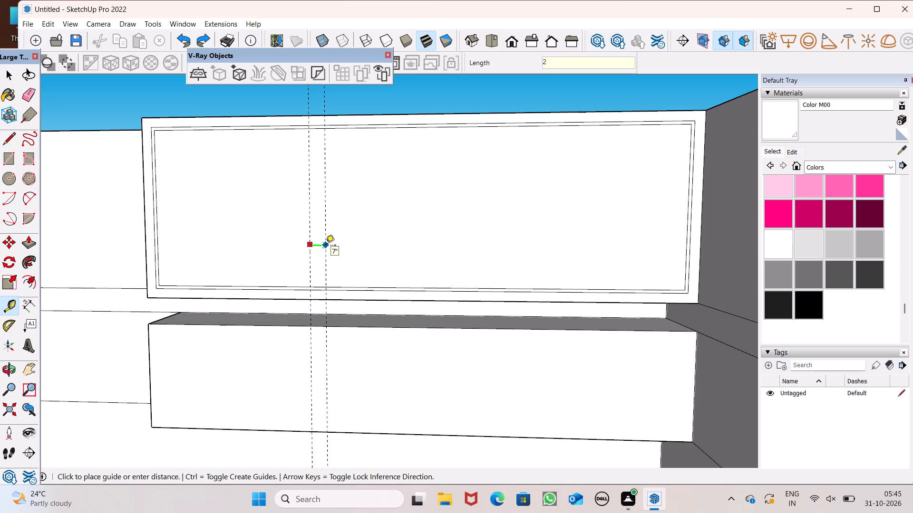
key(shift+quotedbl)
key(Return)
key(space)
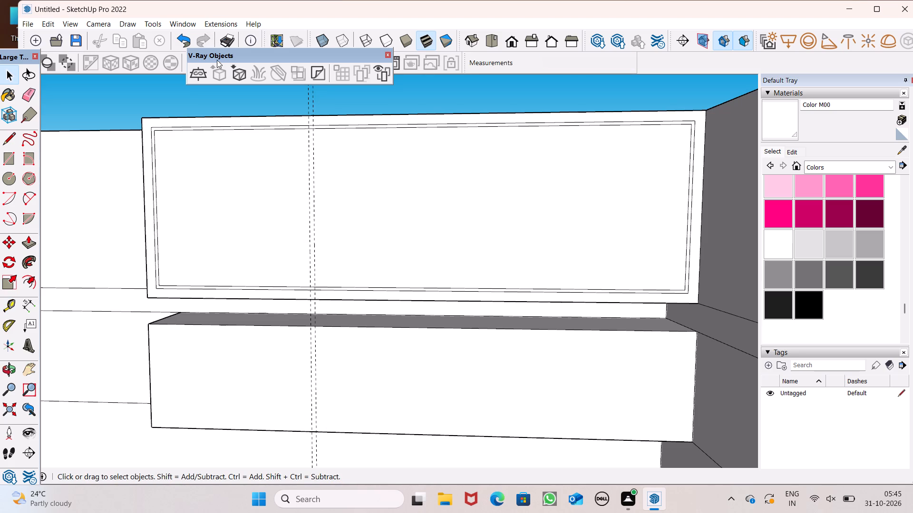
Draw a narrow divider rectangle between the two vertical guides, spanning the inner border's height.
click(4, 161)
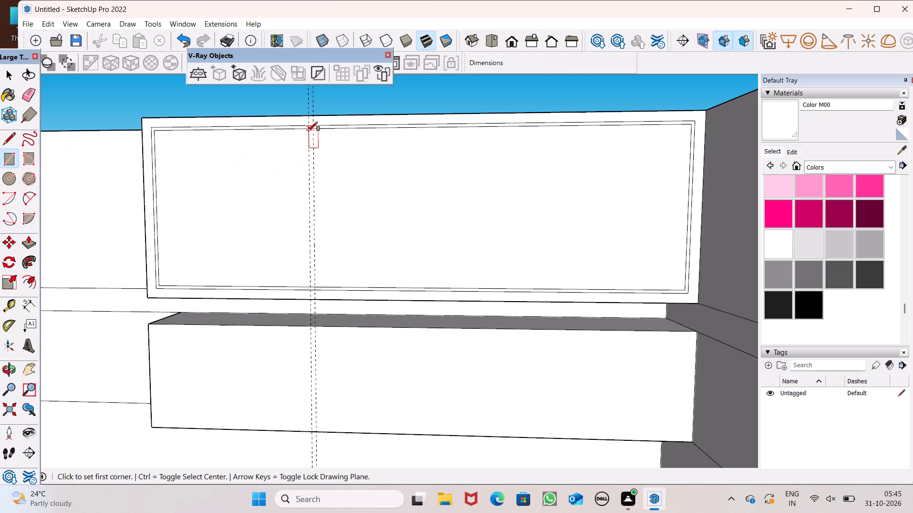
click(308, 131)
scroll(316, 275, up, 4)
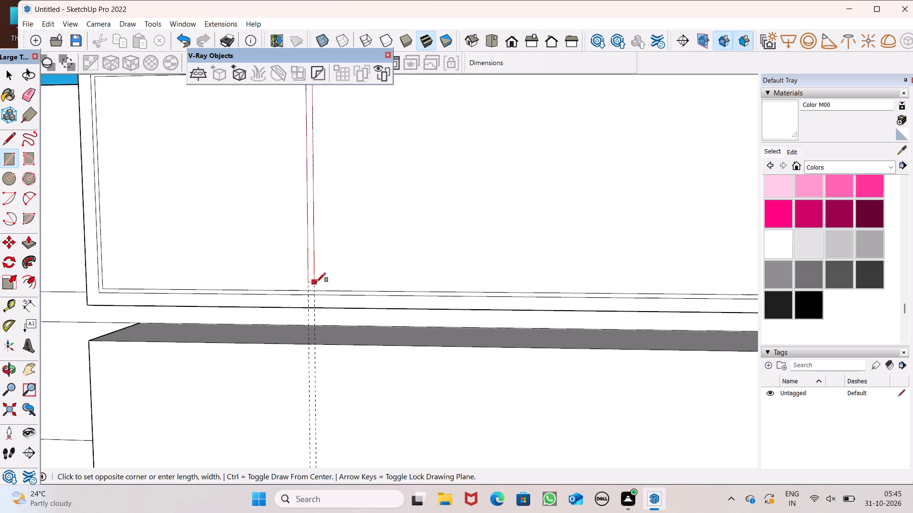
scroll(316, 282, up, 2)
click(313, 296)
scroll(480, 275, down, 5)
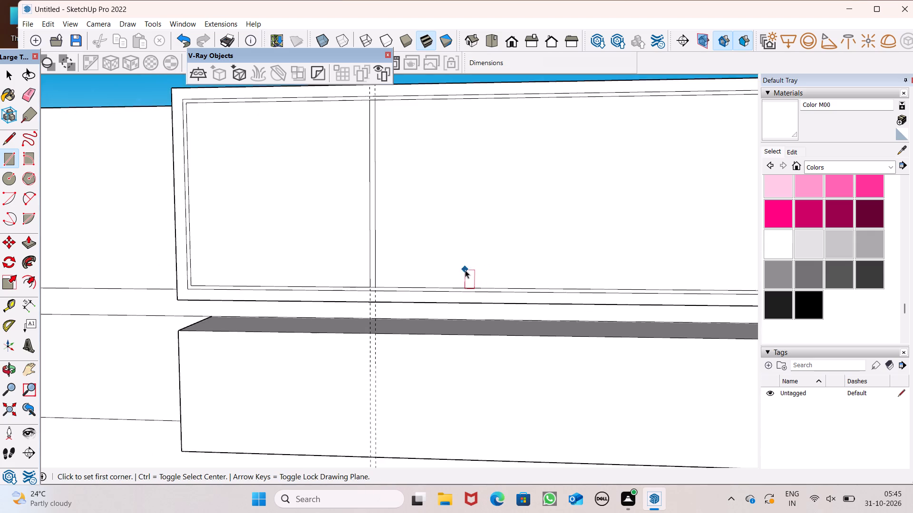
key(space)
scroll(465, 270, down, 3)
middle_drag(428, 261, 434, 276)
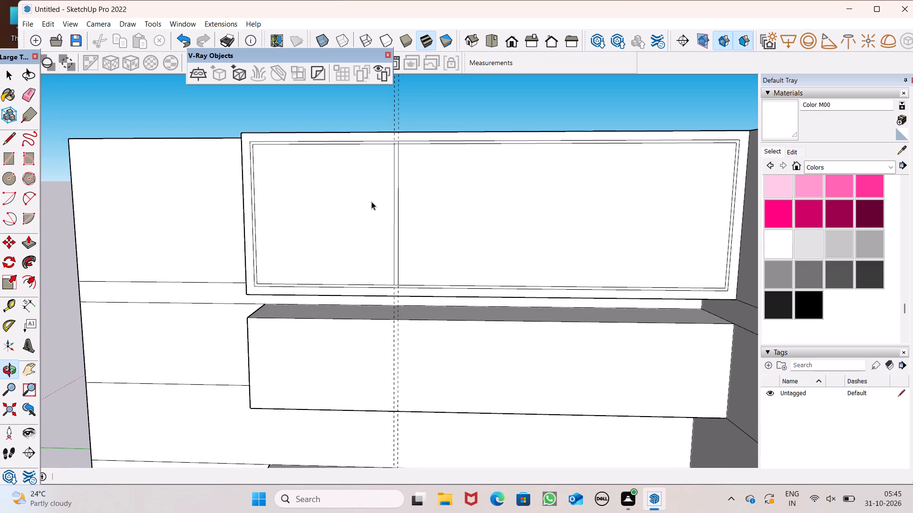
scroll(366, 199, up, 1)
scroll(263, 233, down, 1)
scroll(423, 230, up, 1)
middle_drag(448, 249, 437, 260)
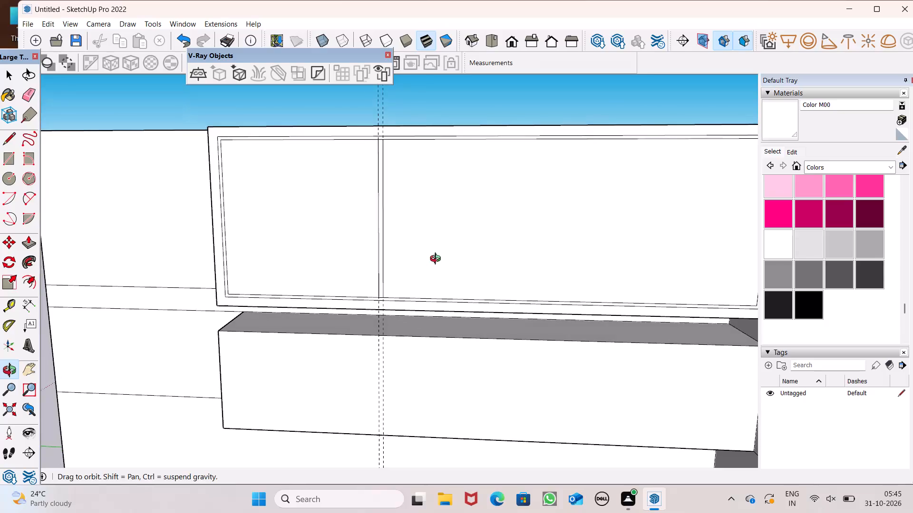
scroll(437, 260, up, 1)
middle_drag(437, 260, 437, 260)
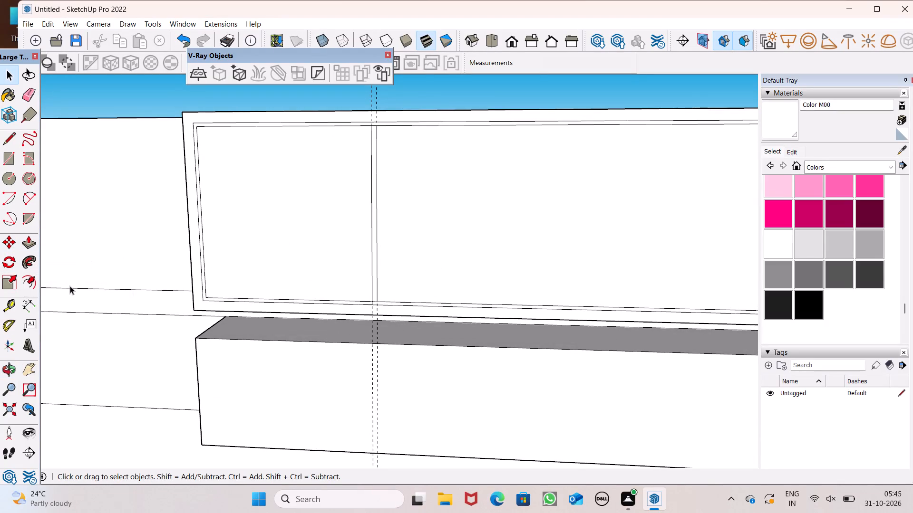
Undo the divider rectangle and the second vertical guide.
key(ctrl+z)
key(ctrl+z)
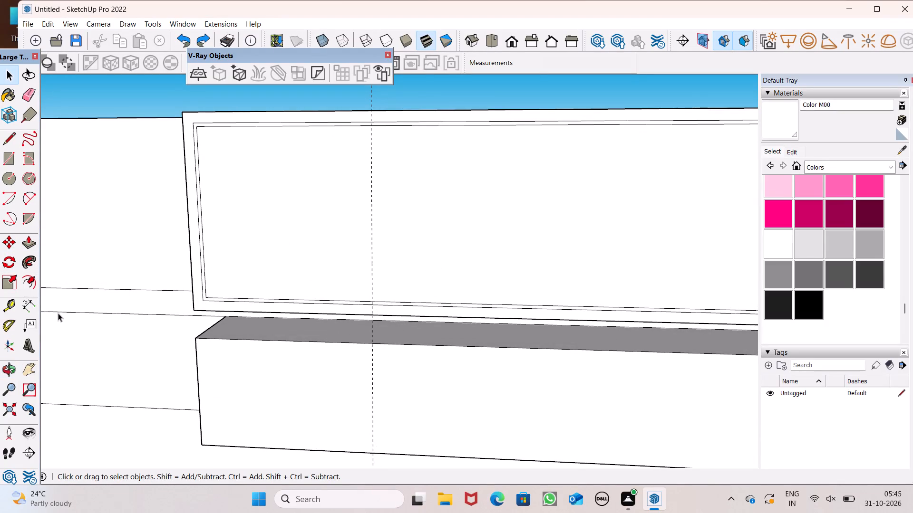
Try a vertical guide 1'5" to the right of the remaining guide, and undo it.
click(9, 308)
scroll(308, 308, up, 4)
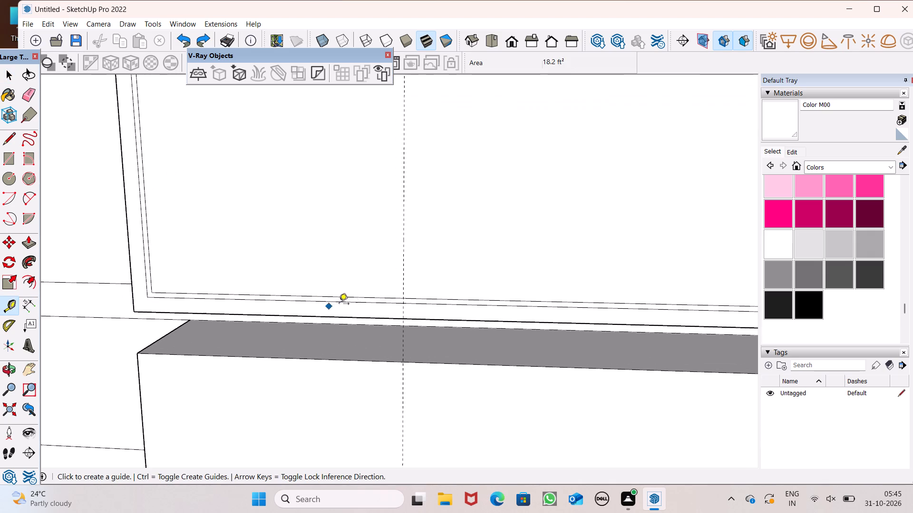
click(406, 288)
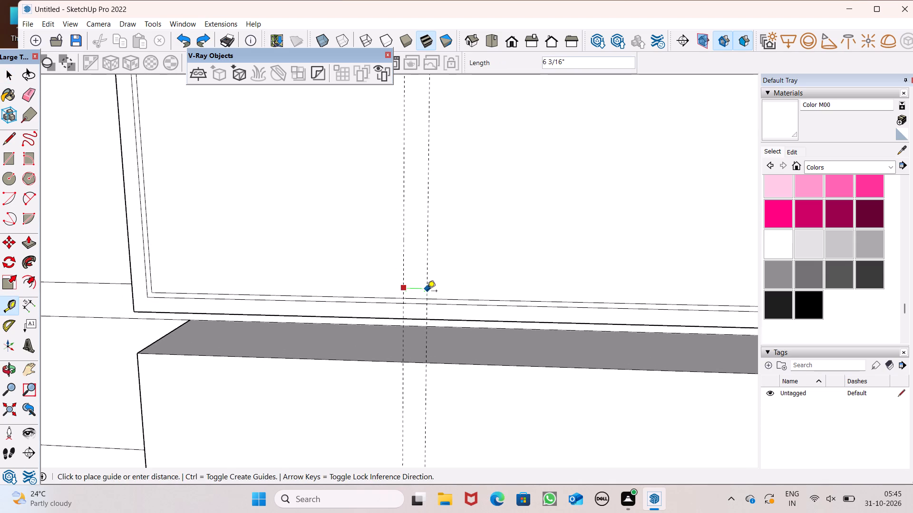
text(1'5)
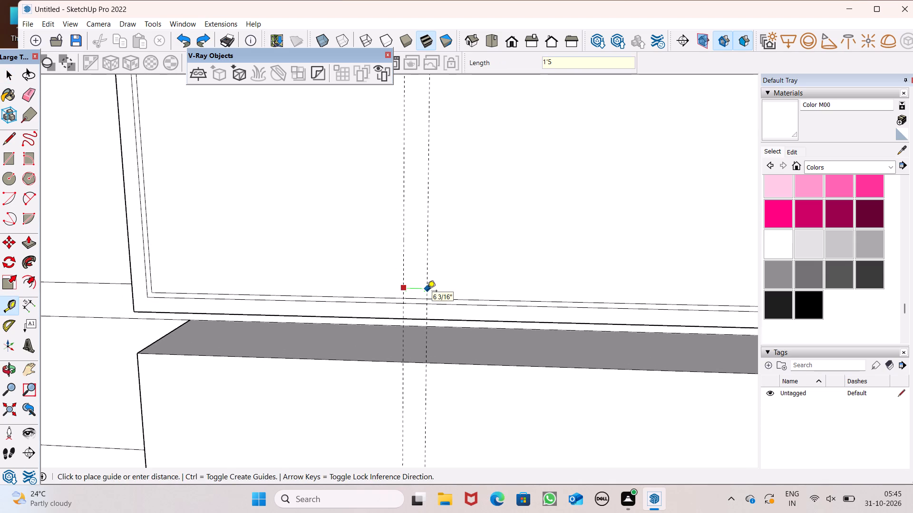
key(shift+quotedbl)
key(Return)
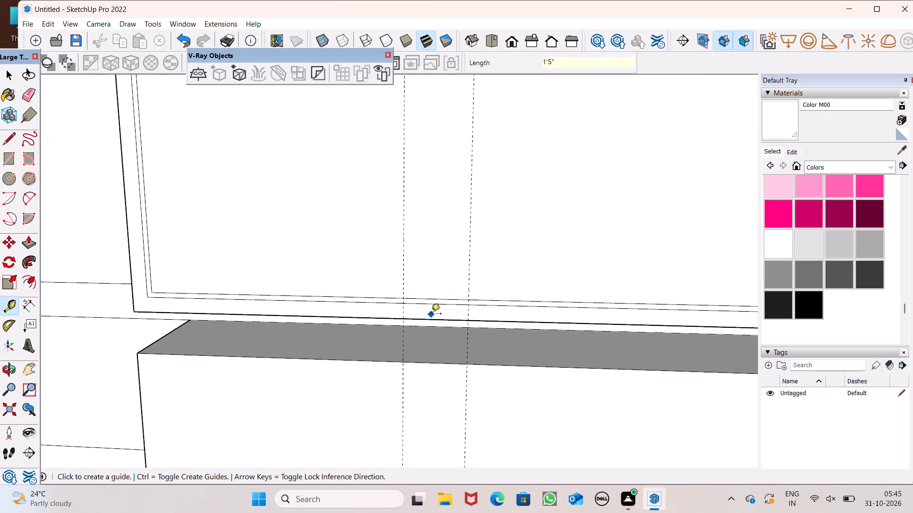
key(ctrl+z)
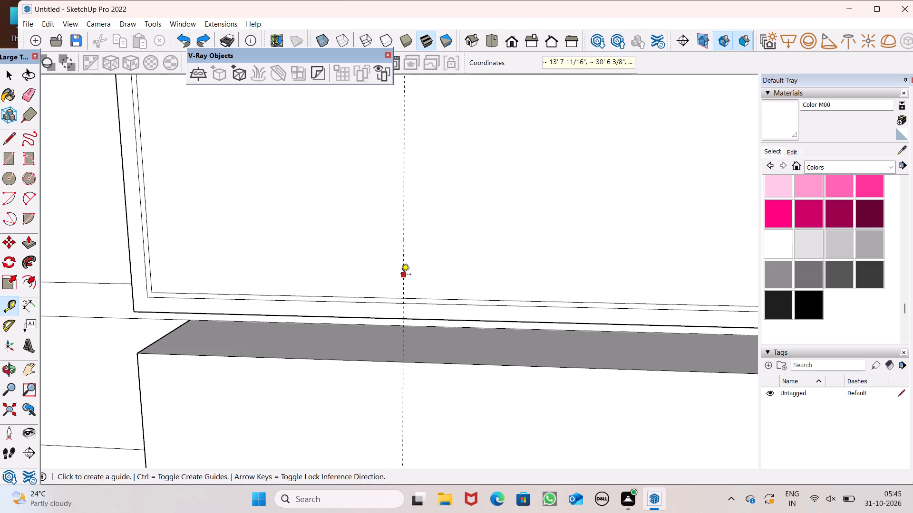
Add a vertical guide 2" to the right of the remaining guide on the topmost block's front.
click(403, 274)
text(2")
key(Return)
scroll(443, 300, down, 6)
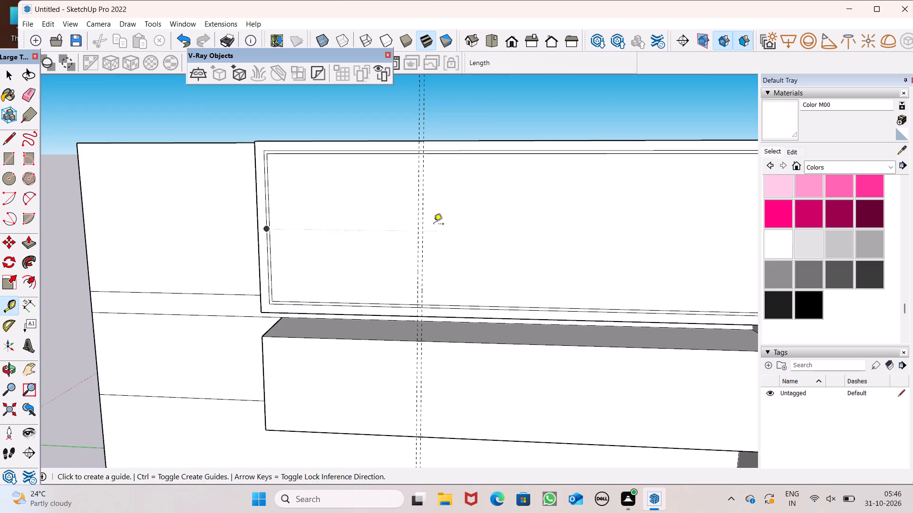
scroll(413, 174, up, 4)
scroll(393, 169, down, 2)
middle_drag(449, 236, 451, 211)
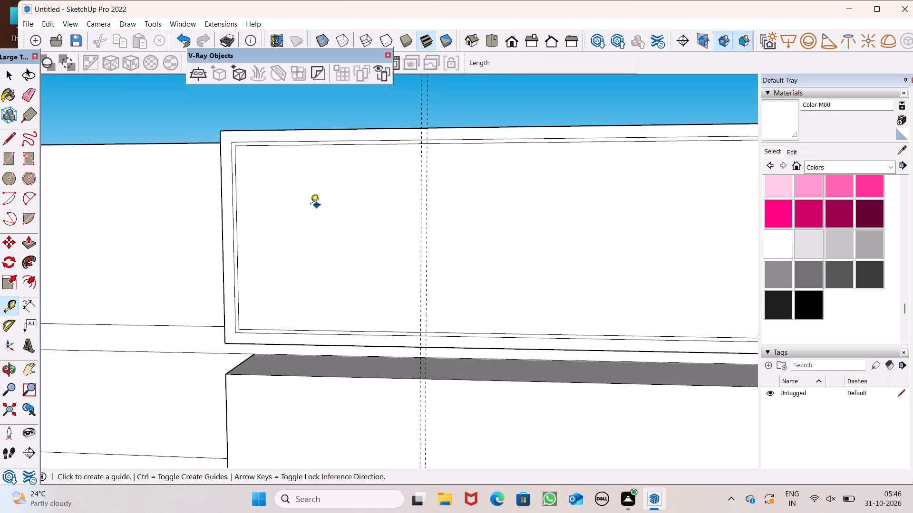
Draw a divider rectangle about 2" by 5' 8 7/8" between the two guides, from the inner border's top edge to its bottom edge.
click(5, 140)
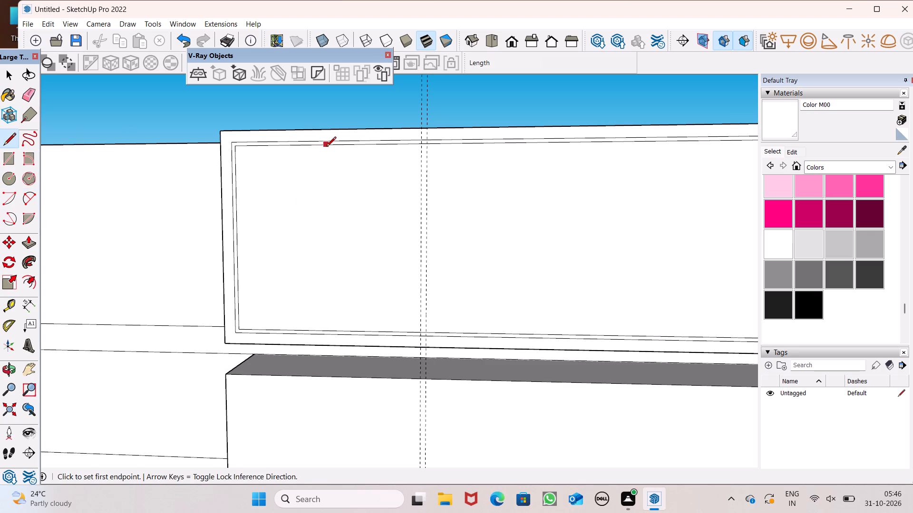
scroll(361, 154, down, 2)
click(11, 155)
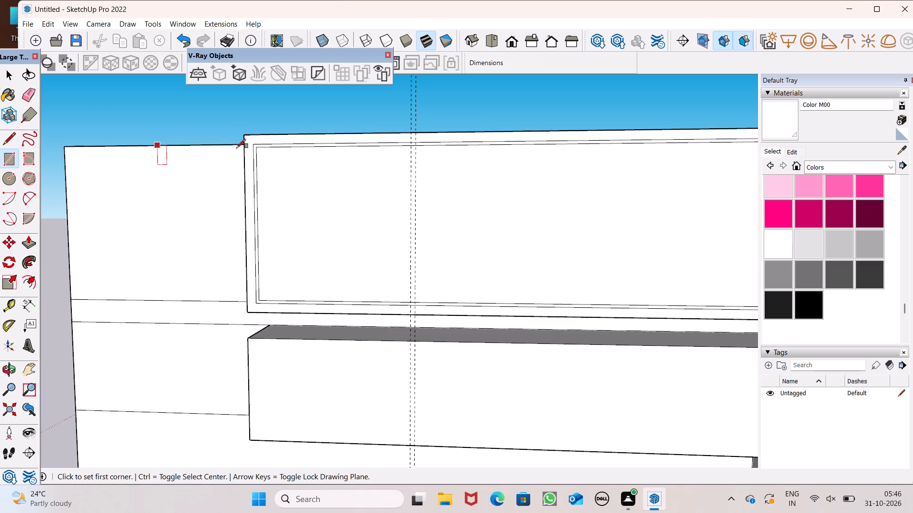
scroll(316, 149, up, 4)
click(448, 143)
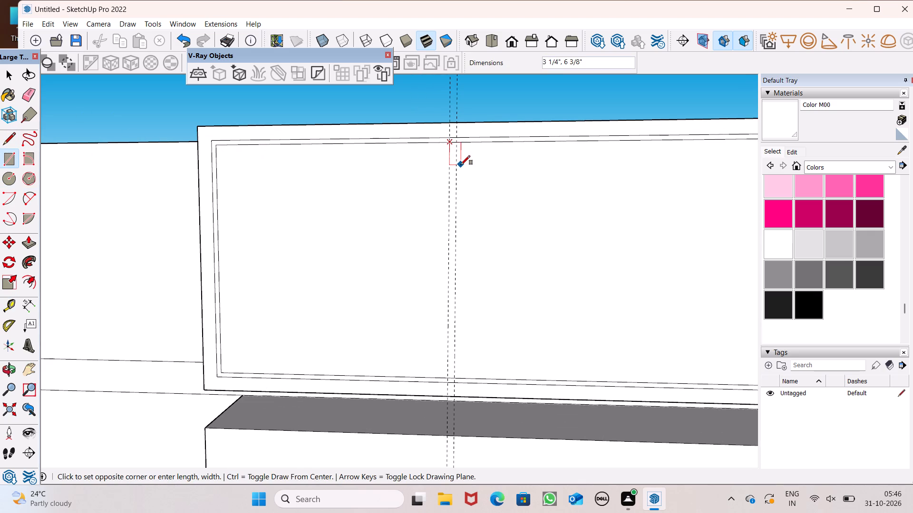
click(455, 379)
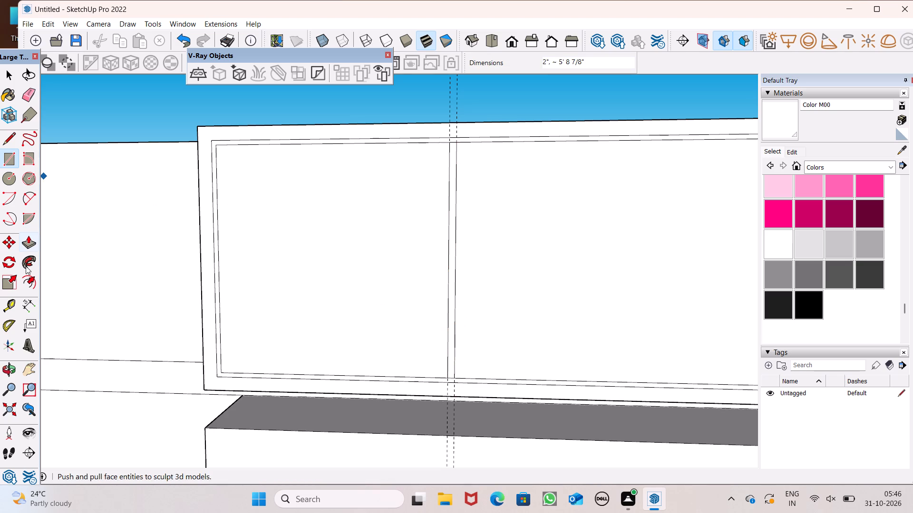
Draw a vertical line about 5' 8 7/8" long down the middle of the panel left of the divider, from its top edge to its bottom edge.
click(9, 142)
middle_drag(418, 268, 443, 245)
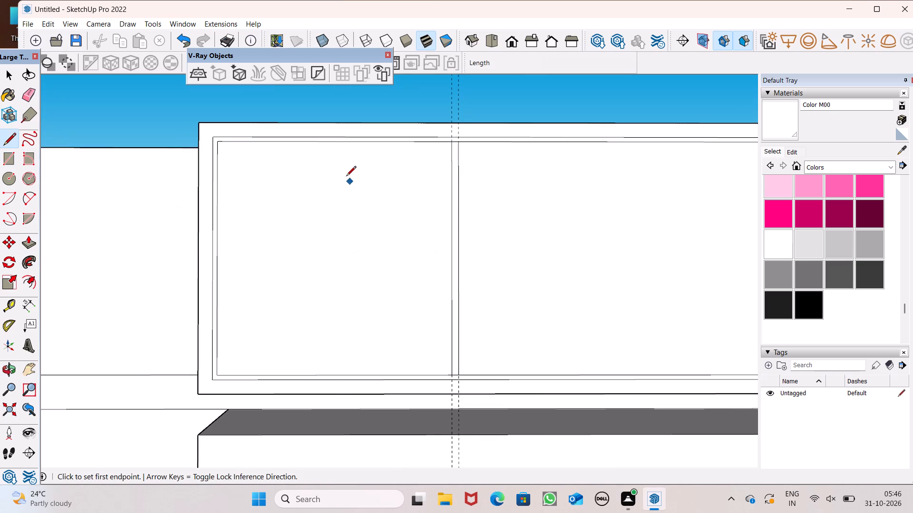
click(331, 142)
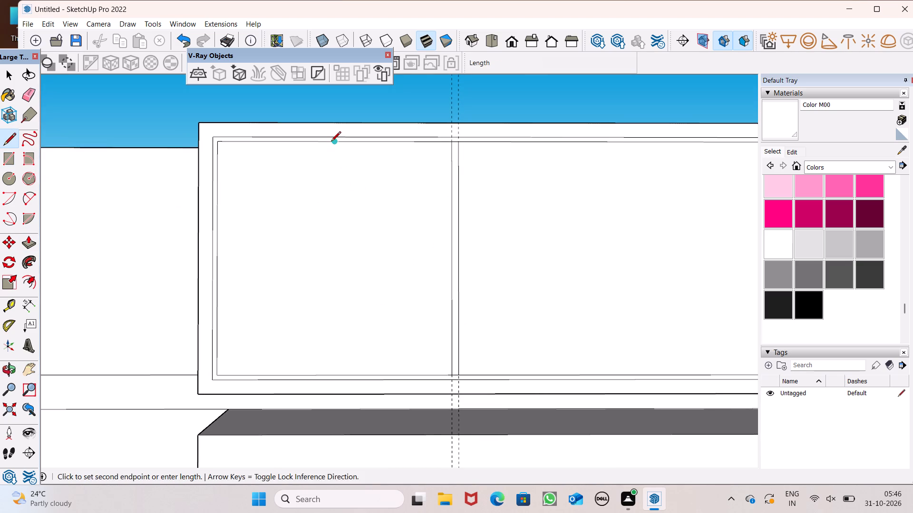
click(337, 373)
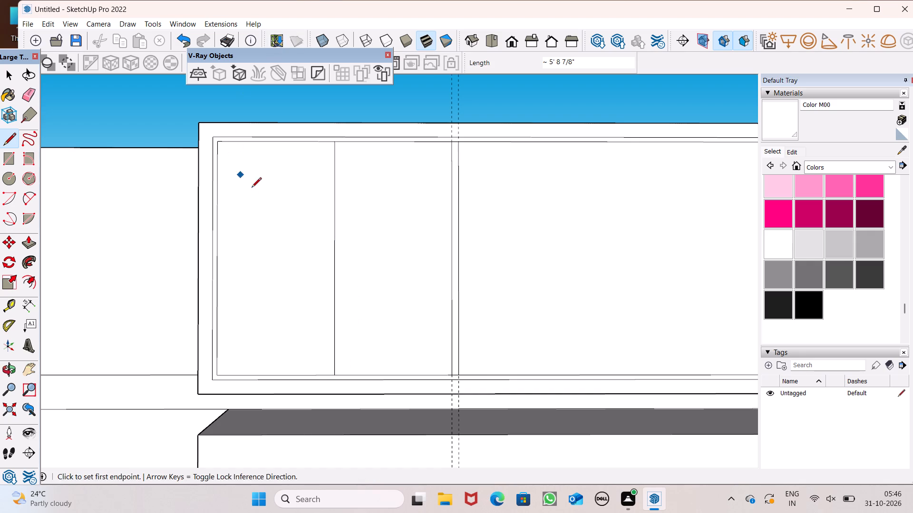
scroll(222, 174, down, 2)
middle_drag(361, 233, 361, 230)
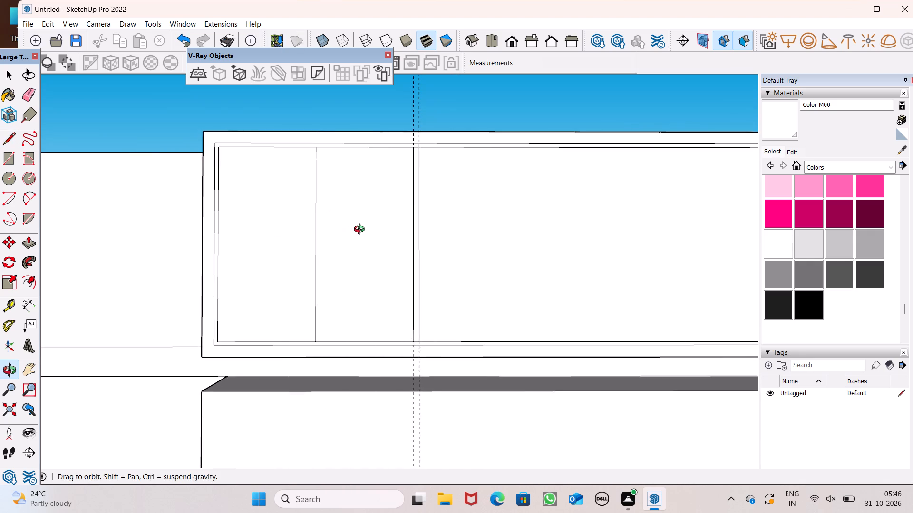
middle_drag(361, 230, 361, 228)
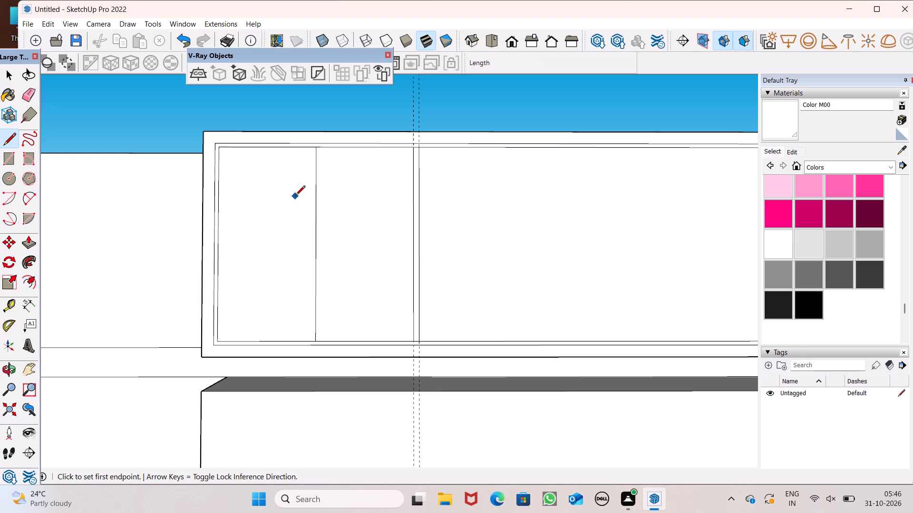
key(space)
middle_drag(351, 221, 344, 237)
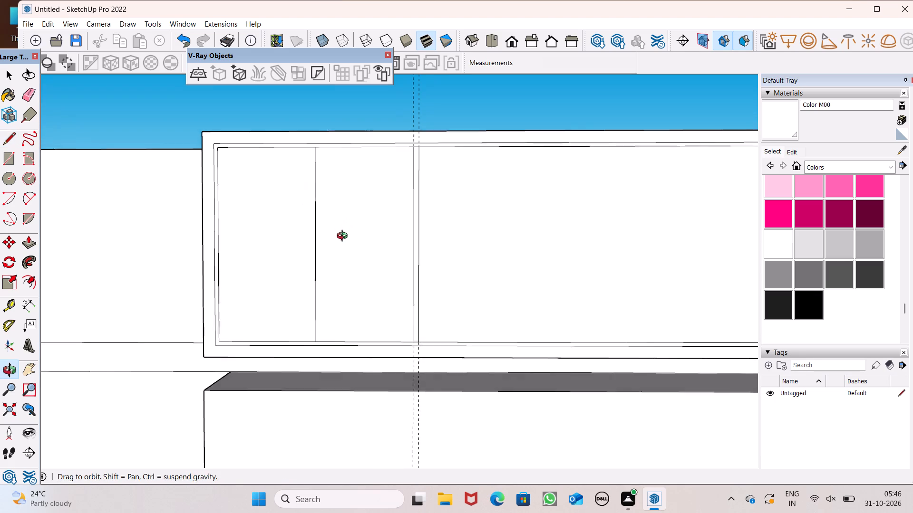
middle_drag(344, 237, 344, 238)
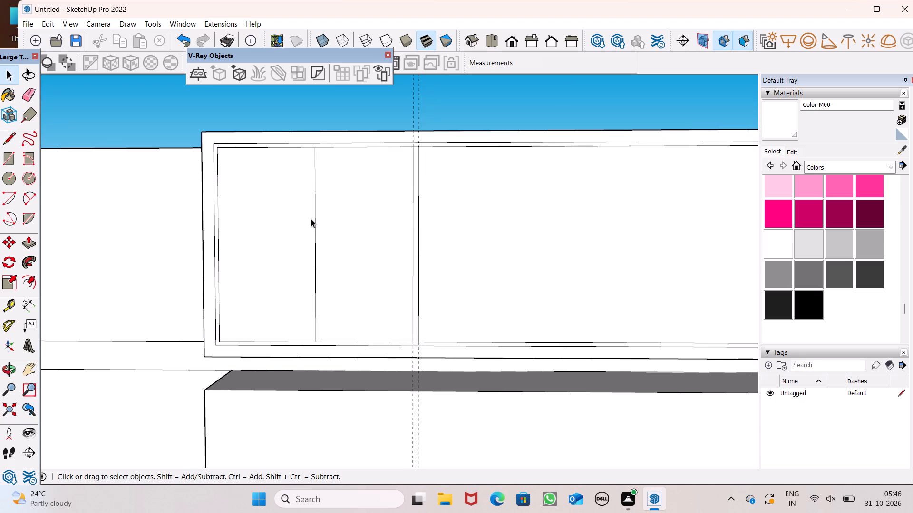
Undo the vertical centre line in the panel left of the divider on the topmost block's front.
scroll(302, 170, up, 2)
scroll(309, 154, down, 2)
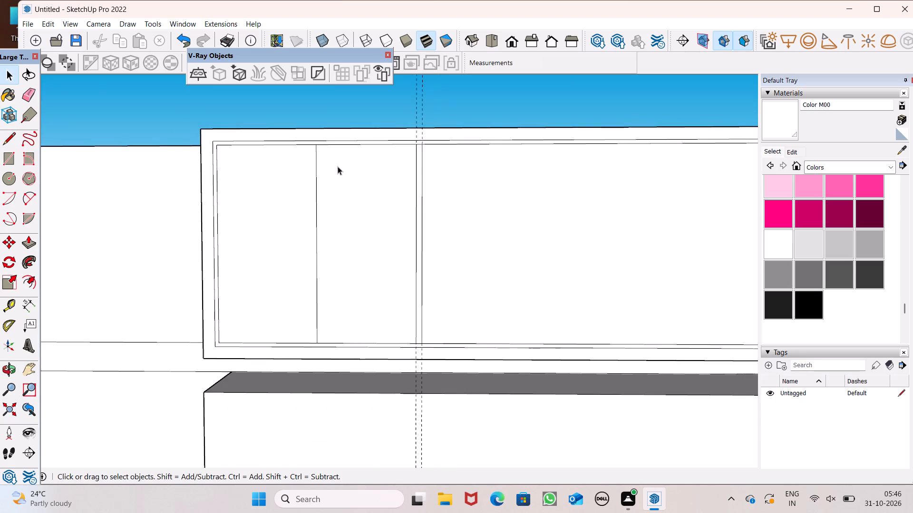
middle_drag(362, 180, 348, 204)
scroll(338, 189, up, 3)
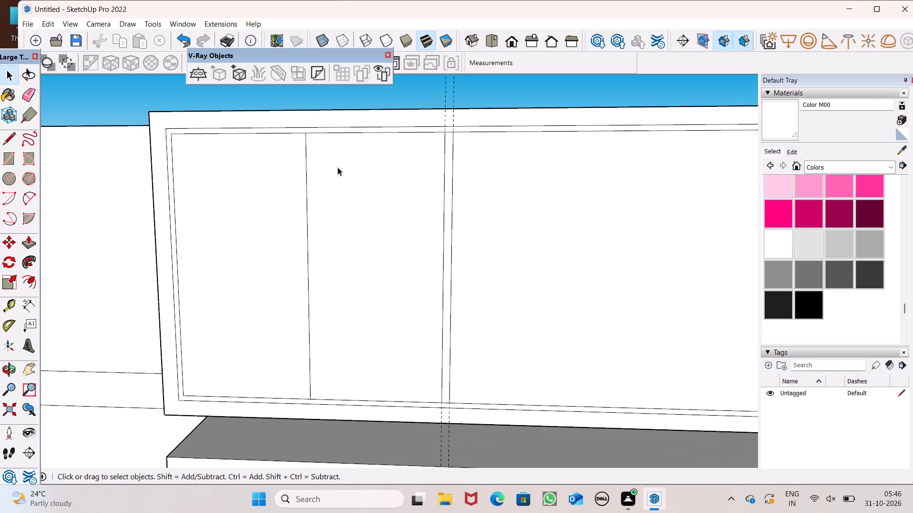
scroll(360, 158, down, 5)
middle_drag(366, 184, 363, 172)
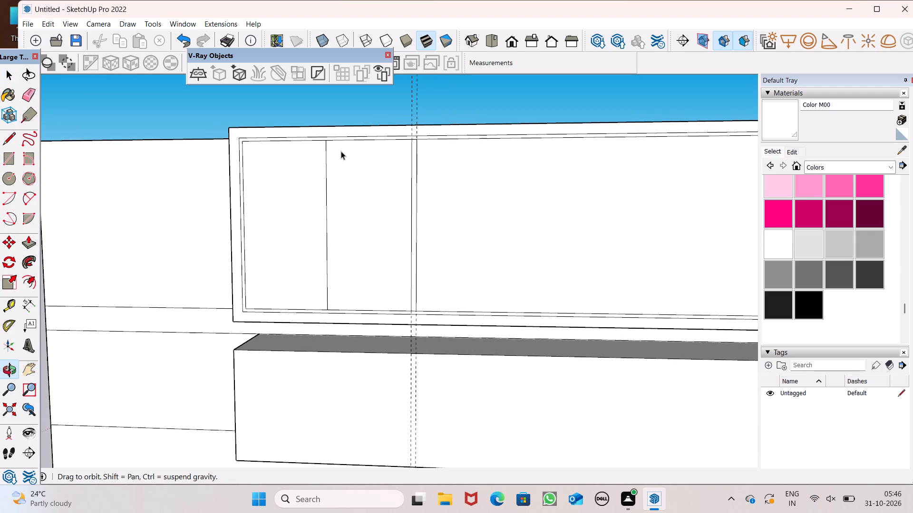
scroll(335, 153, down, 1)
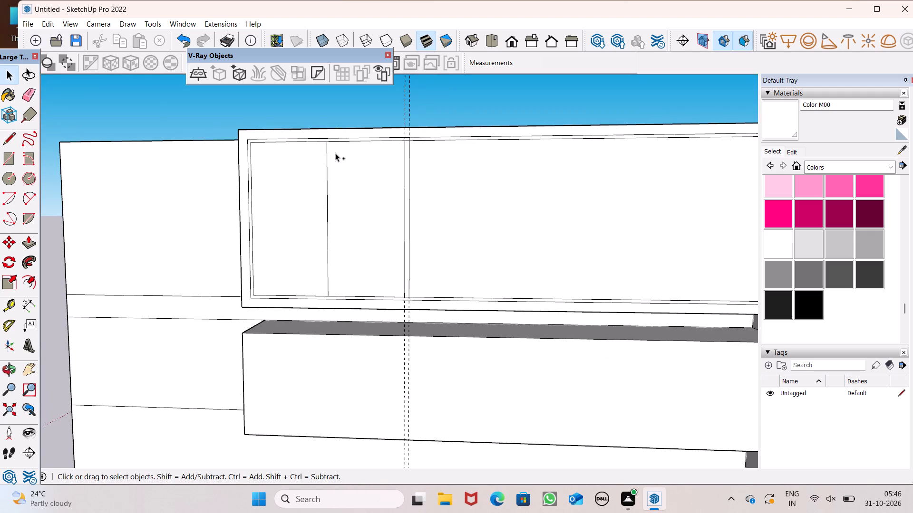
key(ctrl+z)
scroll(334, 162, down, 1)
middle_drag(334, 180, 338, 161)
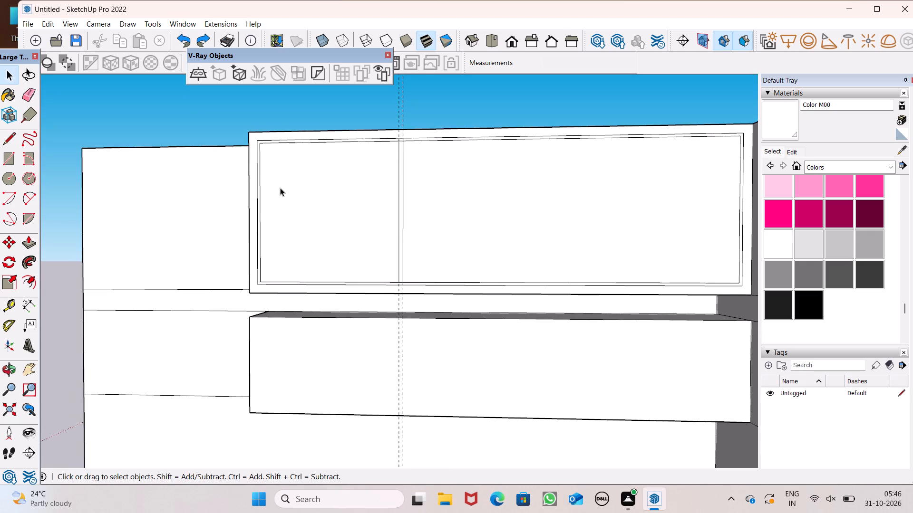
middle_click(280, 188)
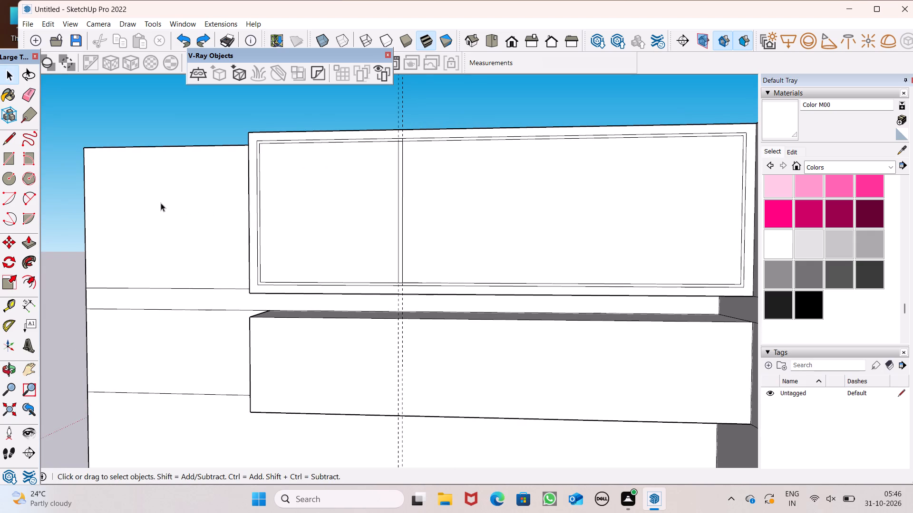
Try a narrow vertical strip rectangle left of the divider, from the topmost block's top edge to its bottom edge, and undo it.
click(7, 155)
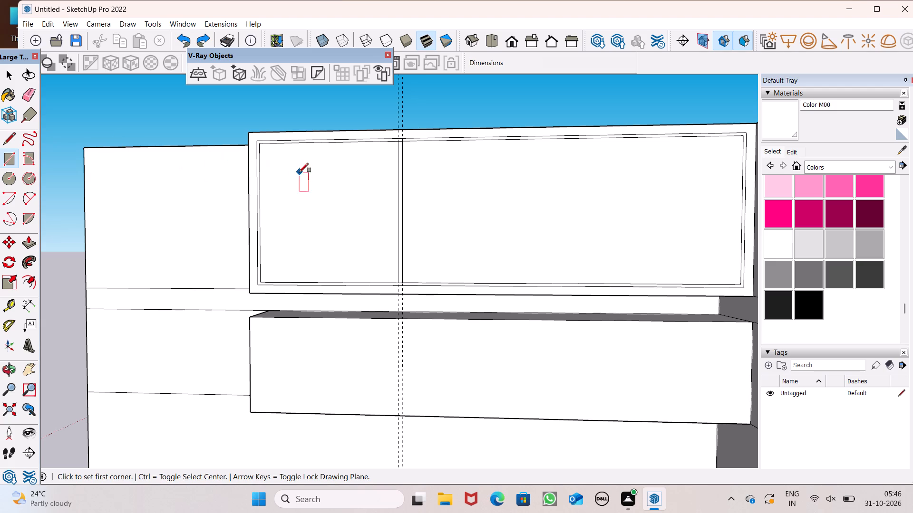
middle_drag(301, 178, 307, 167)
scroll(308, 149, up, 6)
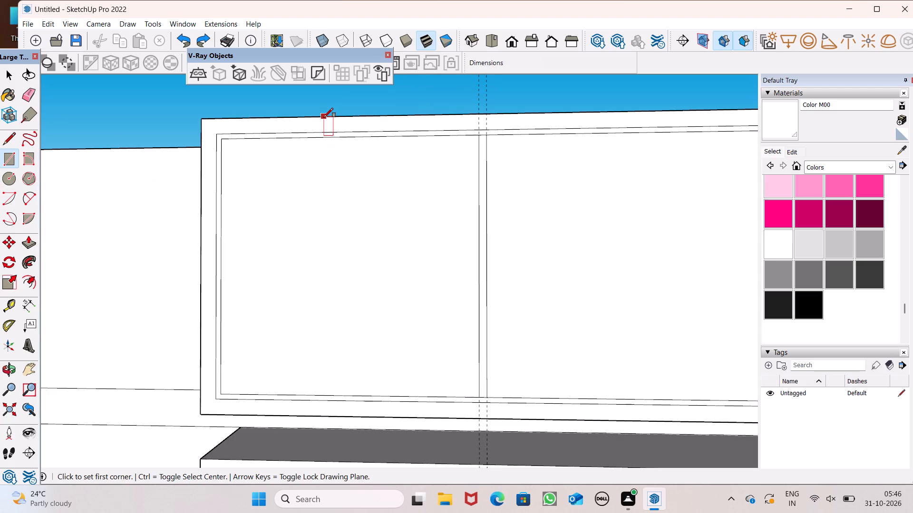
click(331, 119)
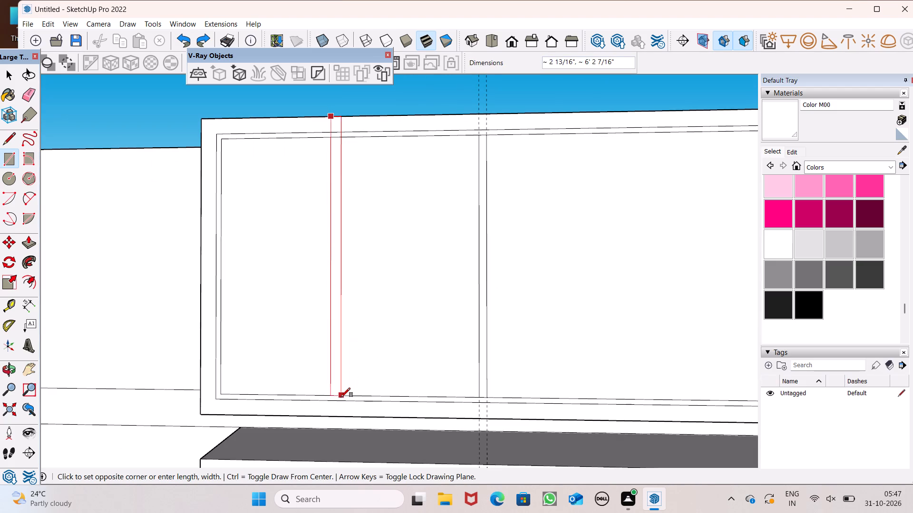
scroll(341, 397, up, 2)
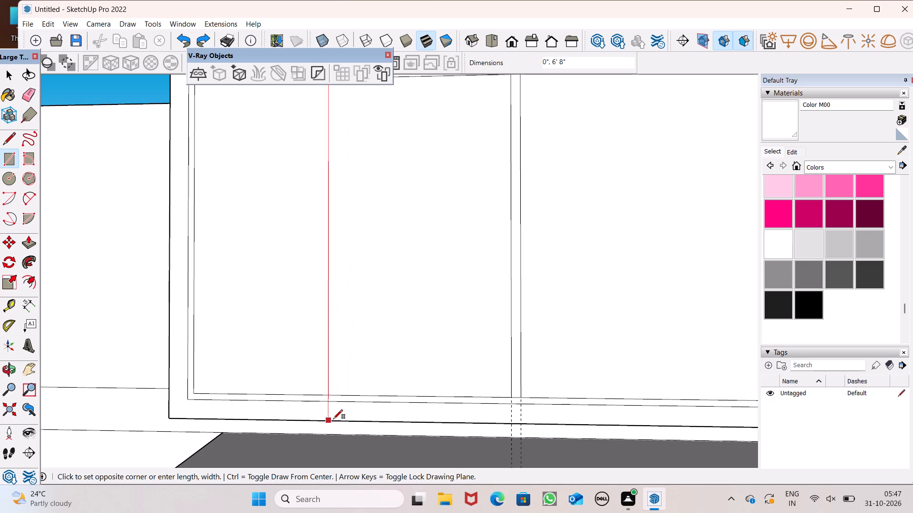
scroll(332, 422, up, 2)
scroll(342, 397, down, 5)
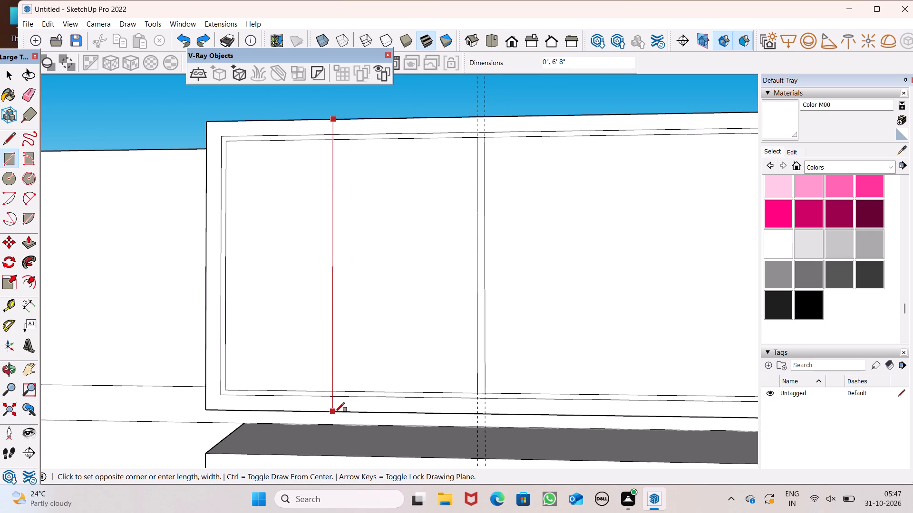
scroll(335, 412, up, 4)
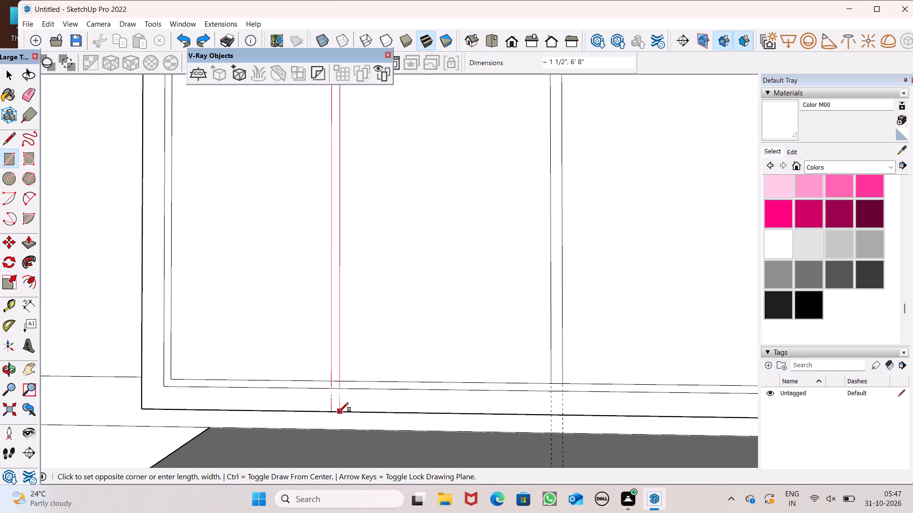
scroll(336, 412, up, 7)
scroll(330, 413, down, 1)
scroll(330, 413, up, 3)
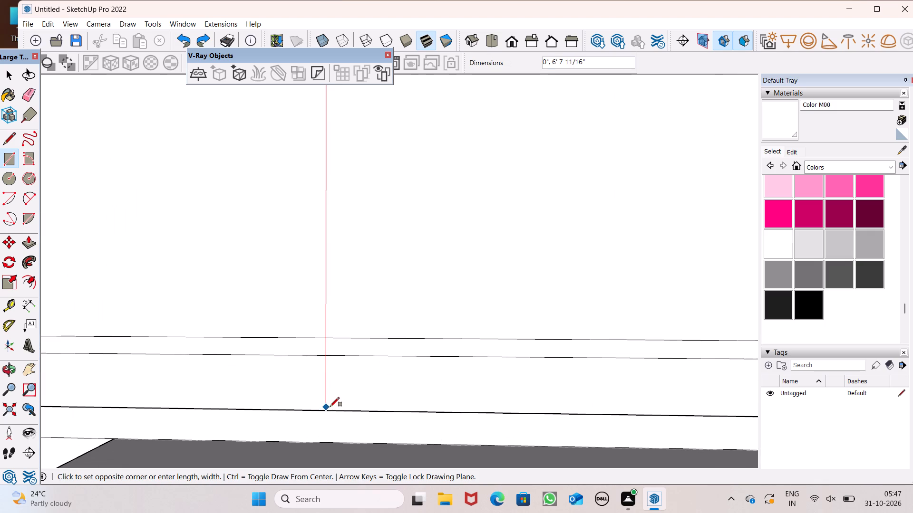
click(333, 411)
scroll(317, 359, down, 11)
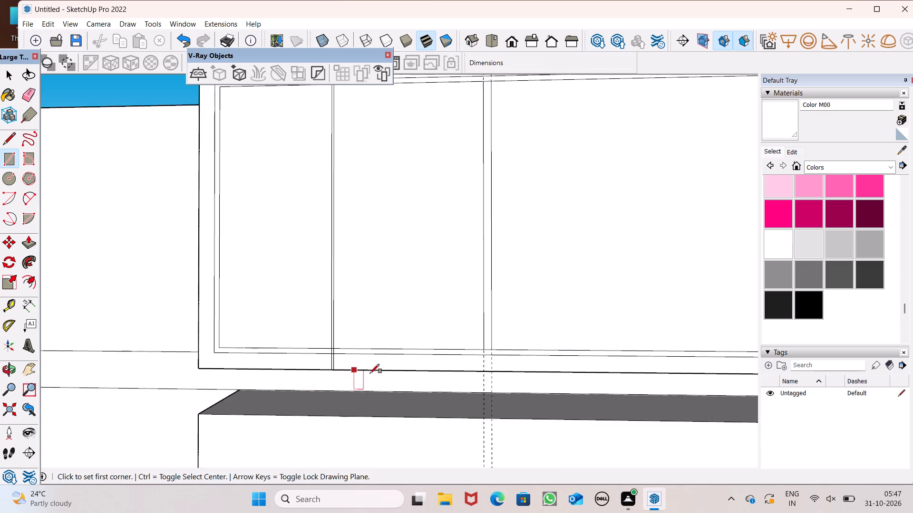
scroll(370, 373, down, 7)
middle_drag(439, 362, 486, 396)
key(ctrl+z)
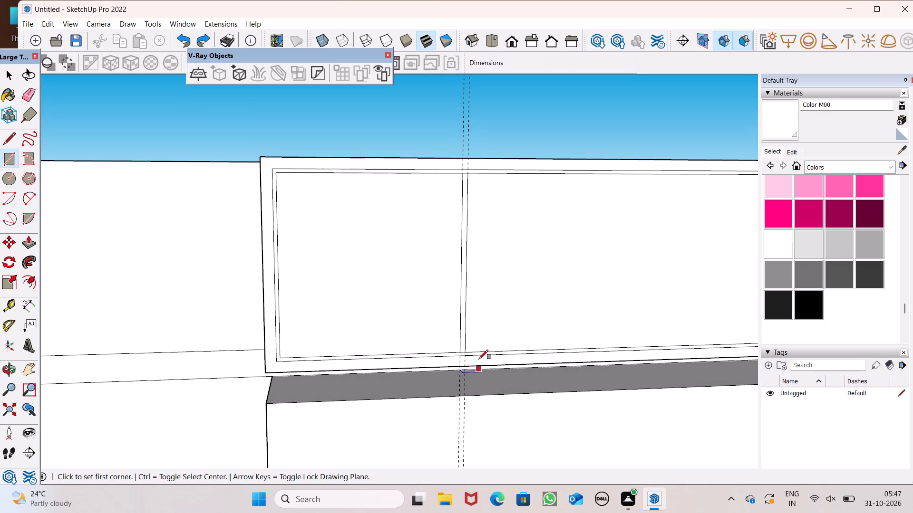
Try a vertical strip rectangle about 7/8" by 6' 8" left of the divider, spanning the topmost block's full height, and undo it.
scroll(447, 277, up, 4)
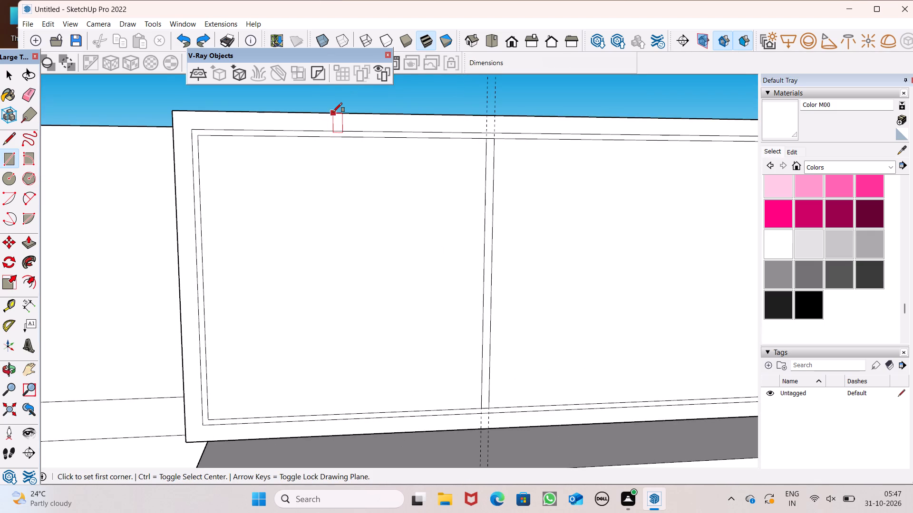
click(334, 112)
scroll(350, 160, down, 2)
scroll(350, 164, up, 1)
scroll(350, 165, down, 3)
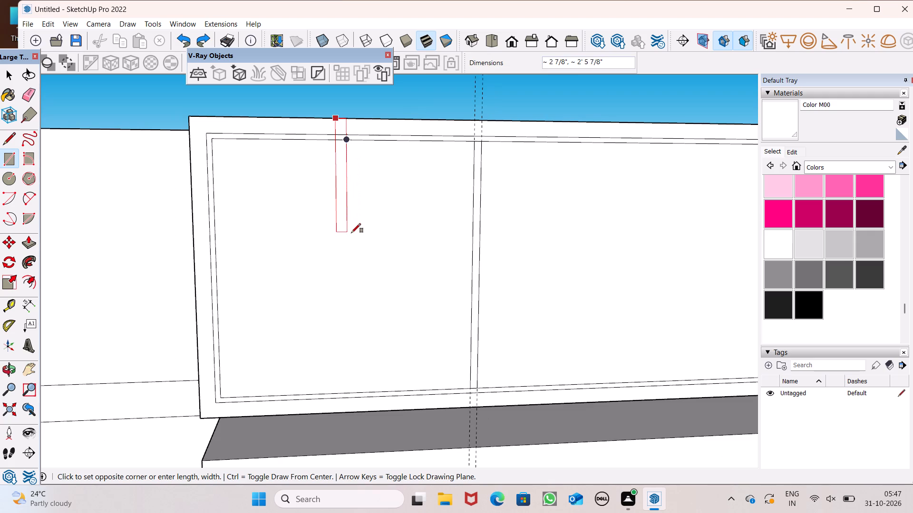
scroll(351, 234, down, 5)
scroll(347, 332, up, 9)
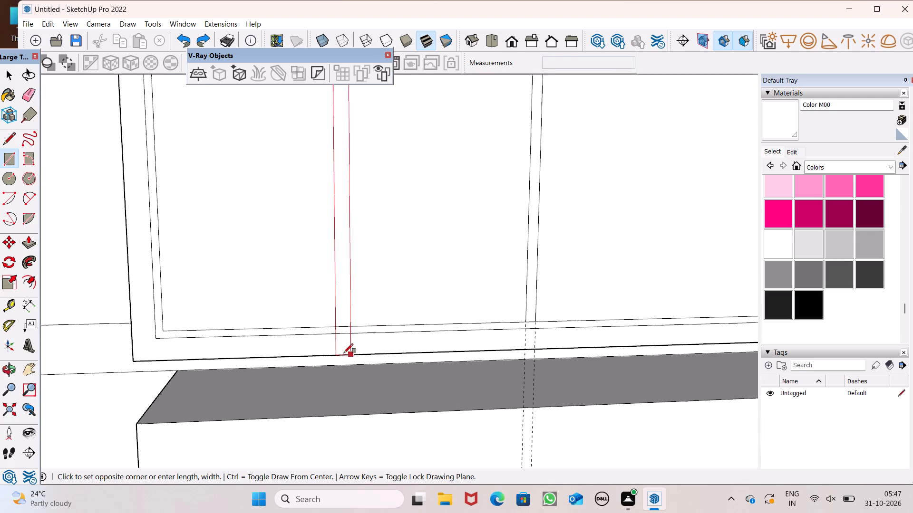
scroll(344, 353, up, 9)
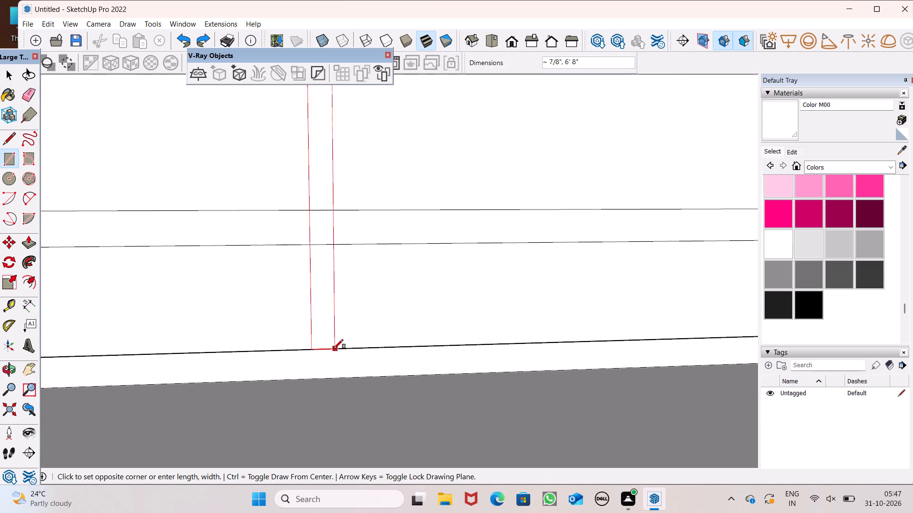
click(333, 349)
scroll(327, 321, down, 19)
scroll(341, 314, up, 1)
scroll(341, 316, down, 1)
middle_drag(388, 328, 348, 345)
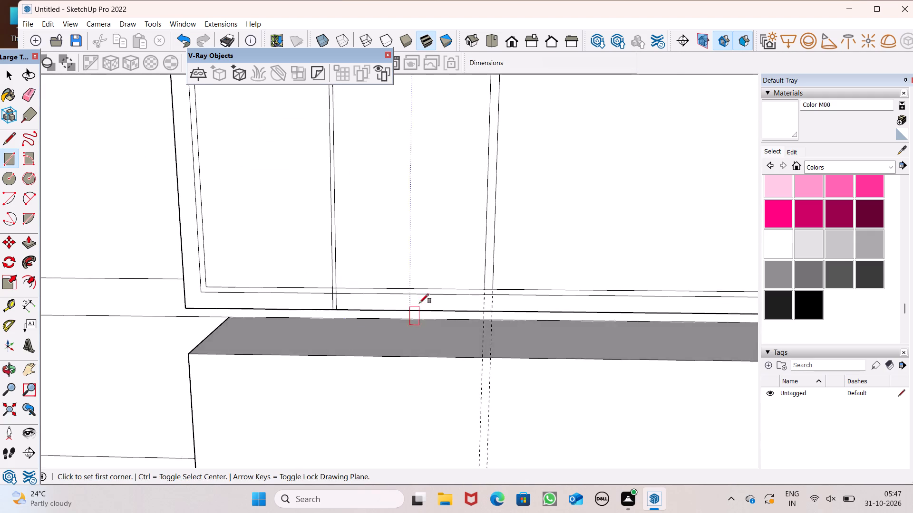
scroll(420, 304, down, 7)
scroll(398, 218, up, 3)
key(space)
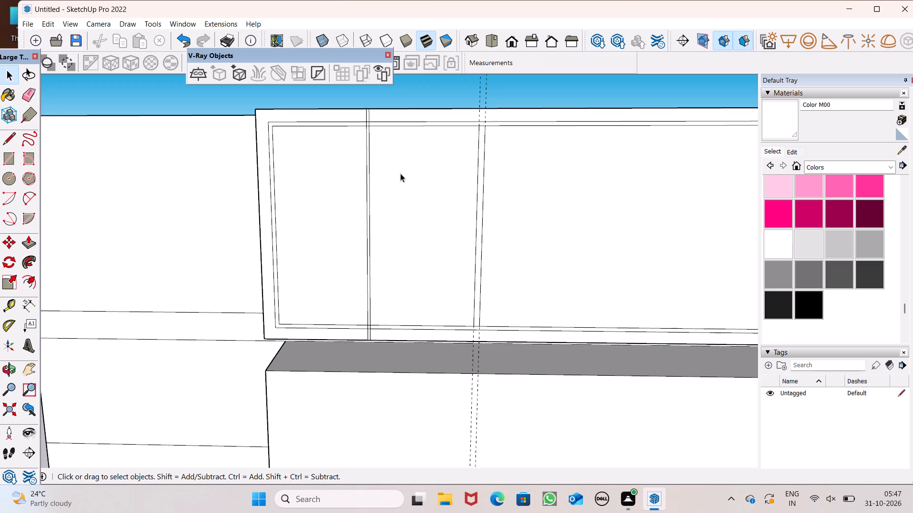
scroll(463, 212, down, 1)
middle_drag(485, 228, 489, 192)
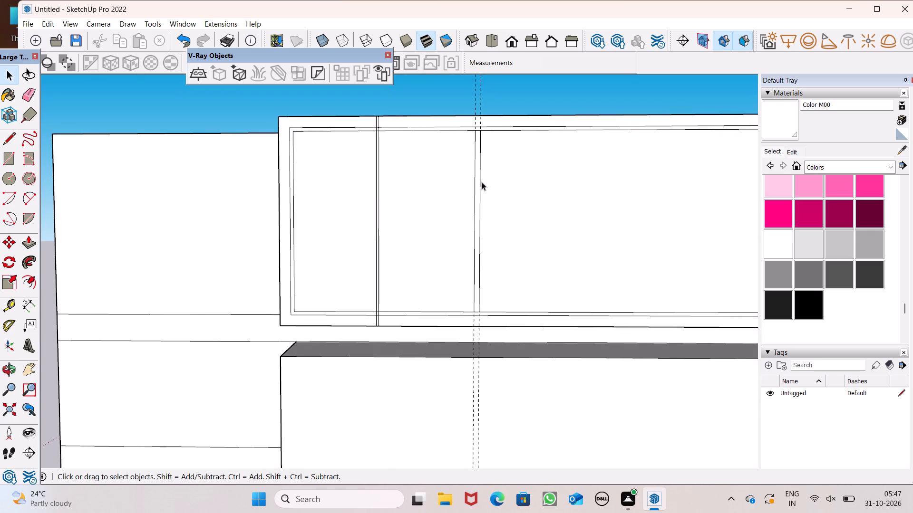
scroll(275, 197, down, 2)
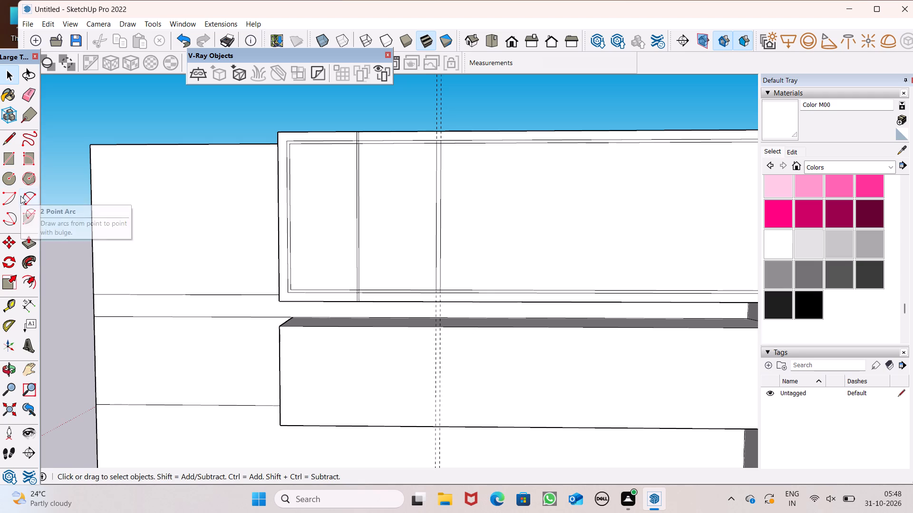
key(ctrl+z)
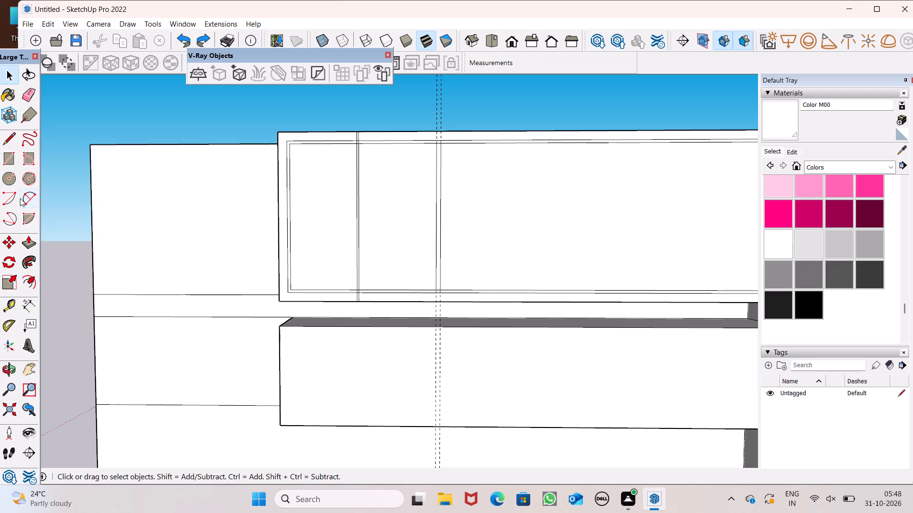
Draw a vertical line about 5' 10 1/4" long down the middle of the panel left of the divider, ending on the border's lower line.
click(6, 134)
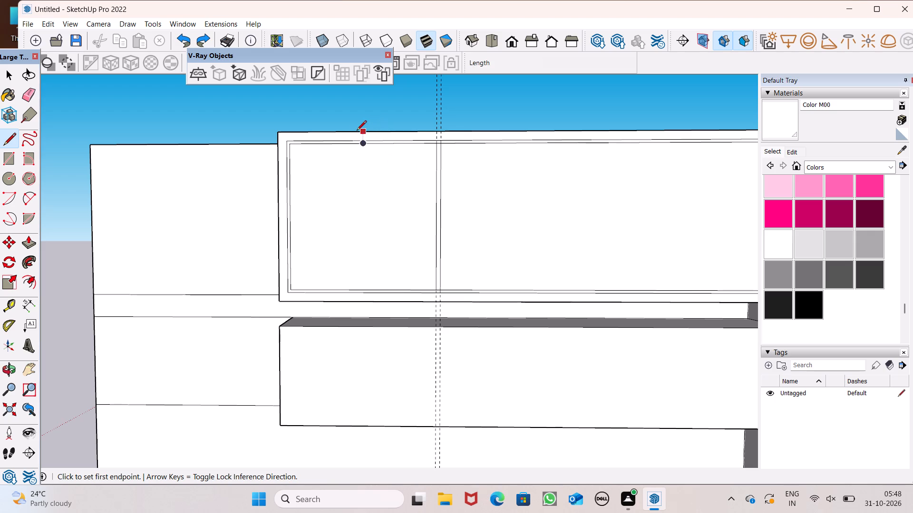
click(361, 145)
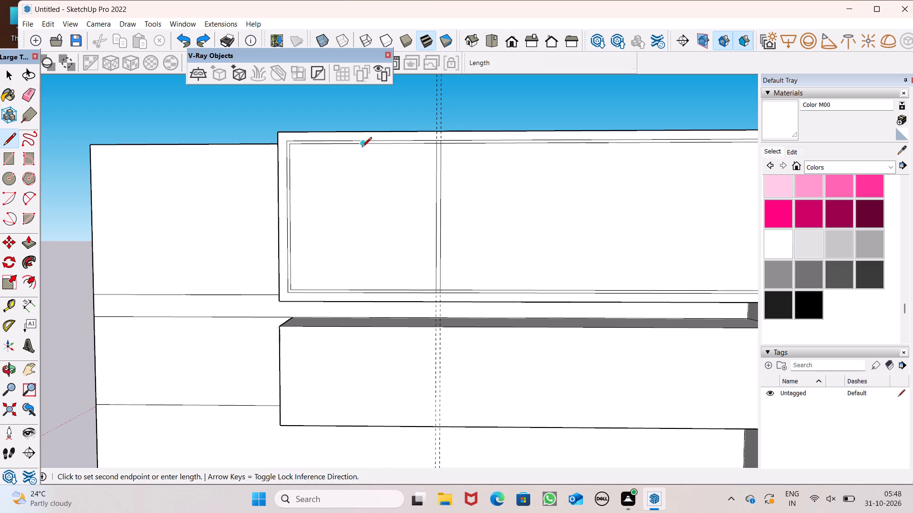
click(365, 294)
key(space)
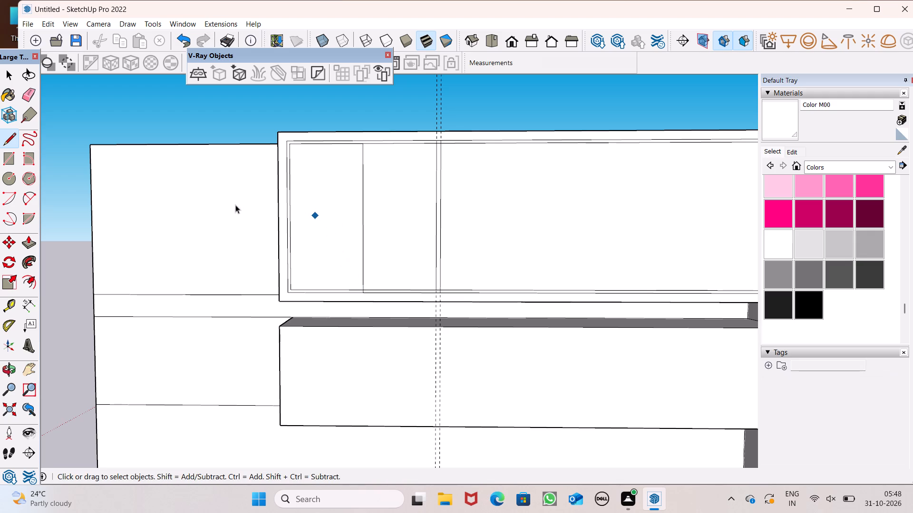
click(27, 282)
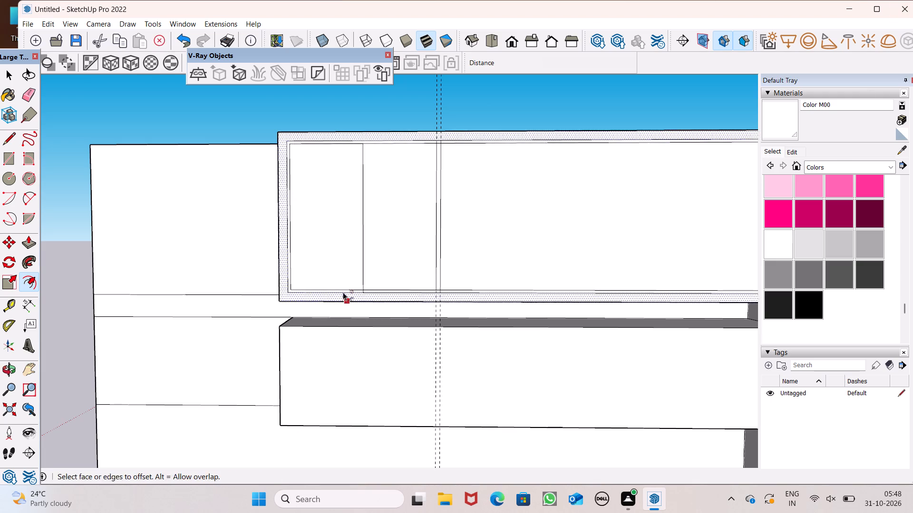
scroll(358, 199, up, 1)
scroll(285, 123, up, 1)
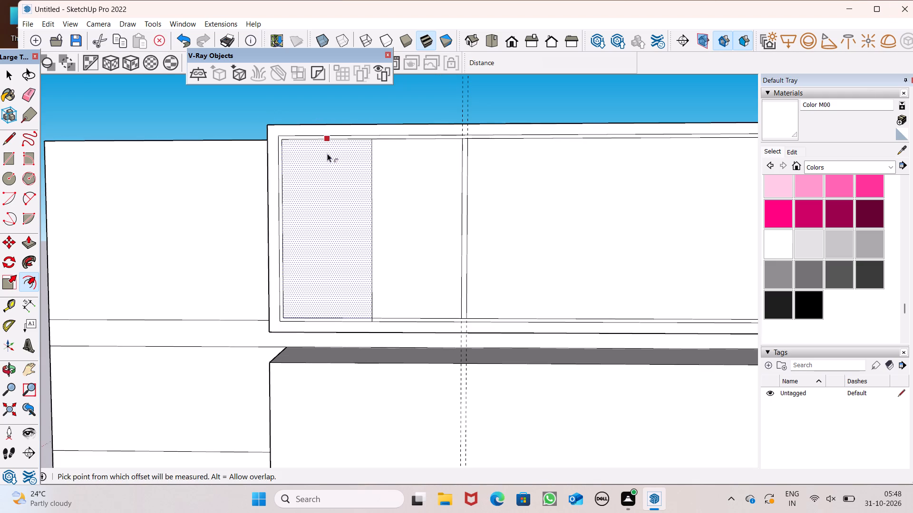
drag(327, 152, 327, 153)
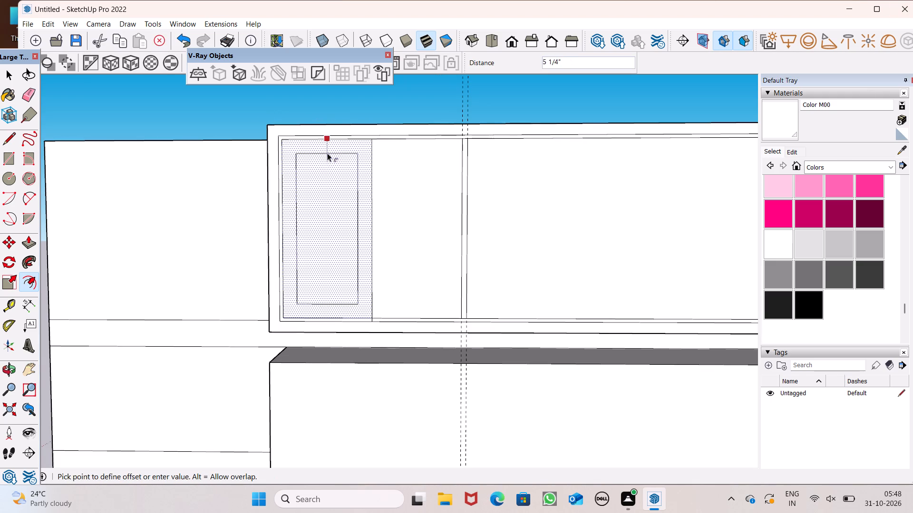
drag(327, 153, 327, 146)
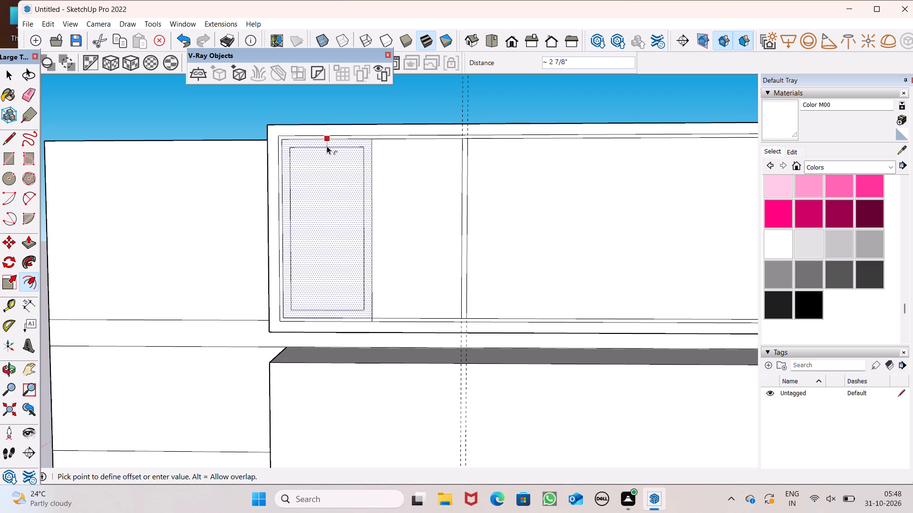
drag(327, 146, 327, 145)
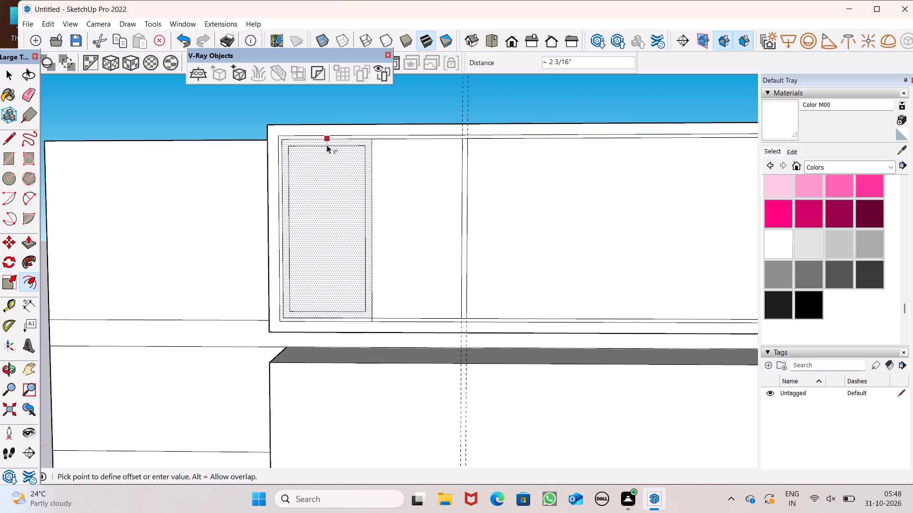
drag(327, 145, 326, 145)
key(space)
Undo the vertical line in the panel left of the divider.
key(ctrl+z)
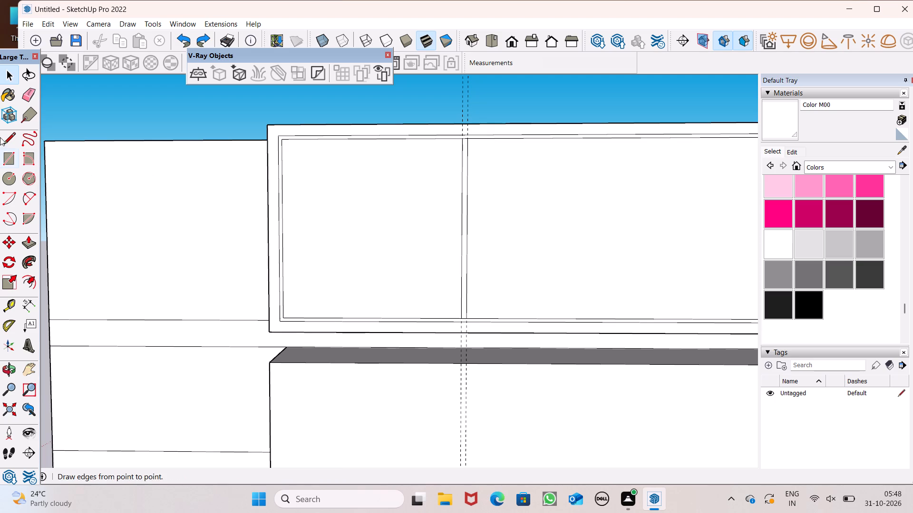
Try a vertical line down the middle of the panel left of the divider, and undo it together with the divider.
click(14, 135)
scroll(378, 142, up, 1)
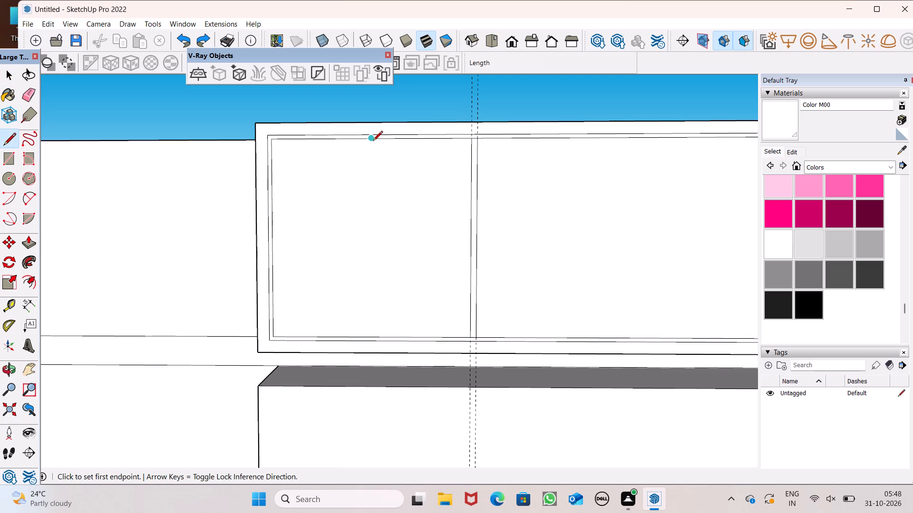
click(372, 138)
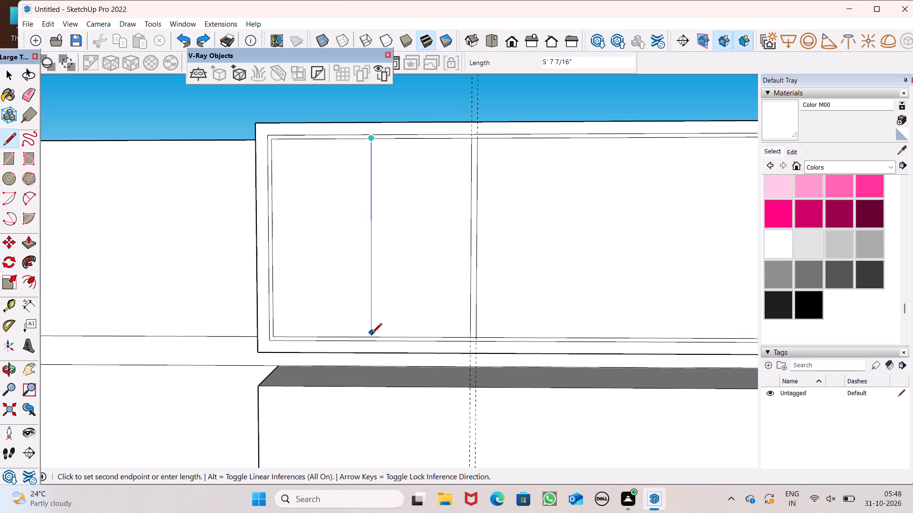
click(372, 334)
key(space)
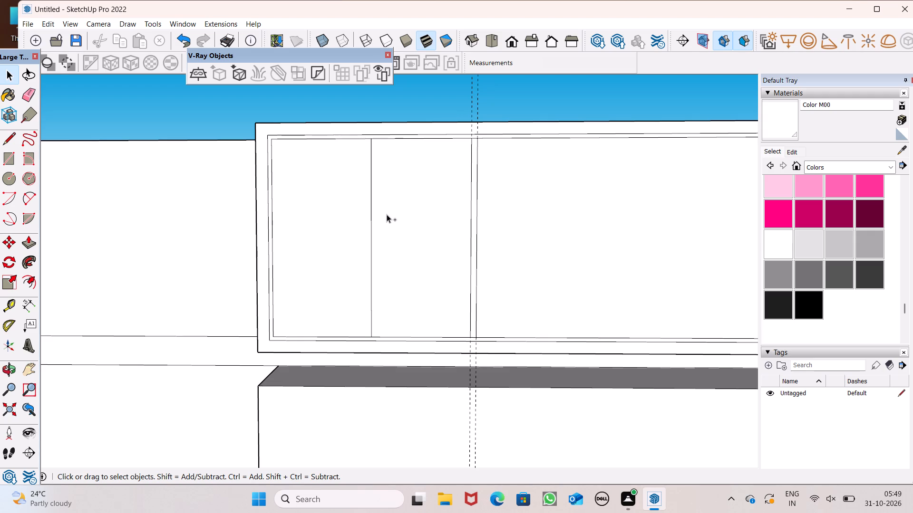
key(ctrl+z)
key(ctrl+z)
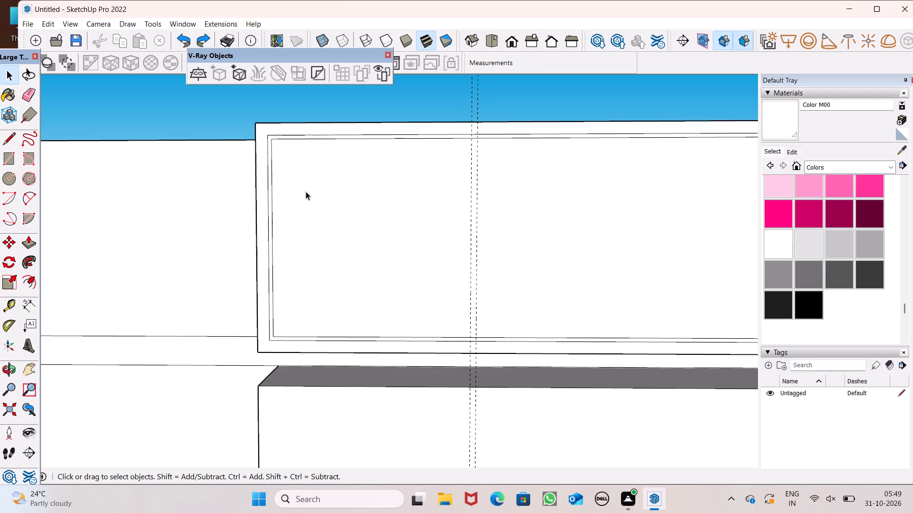
Redraw the divider between the two vertical guides as a rectangle 2" wide and about 5' 10 1/4" tall across the bordered front.
click(10, 160)
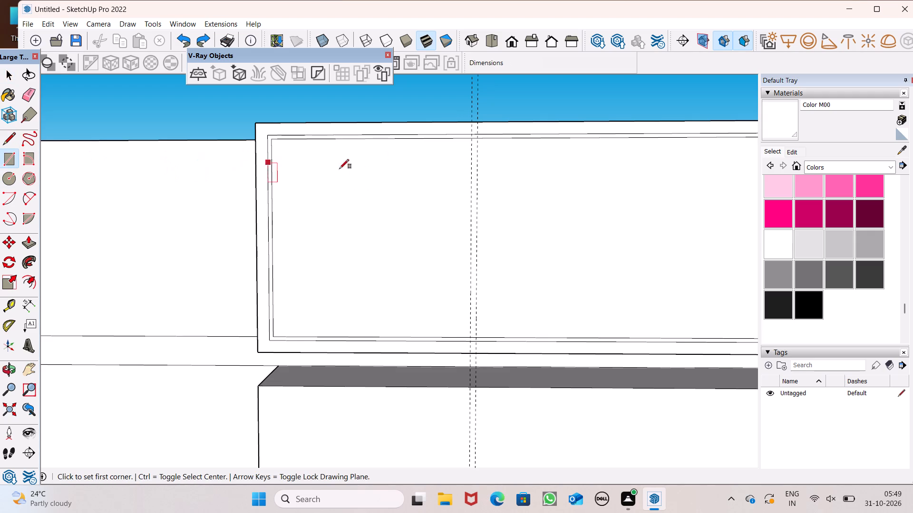
drag(471, 137, 471, 144)
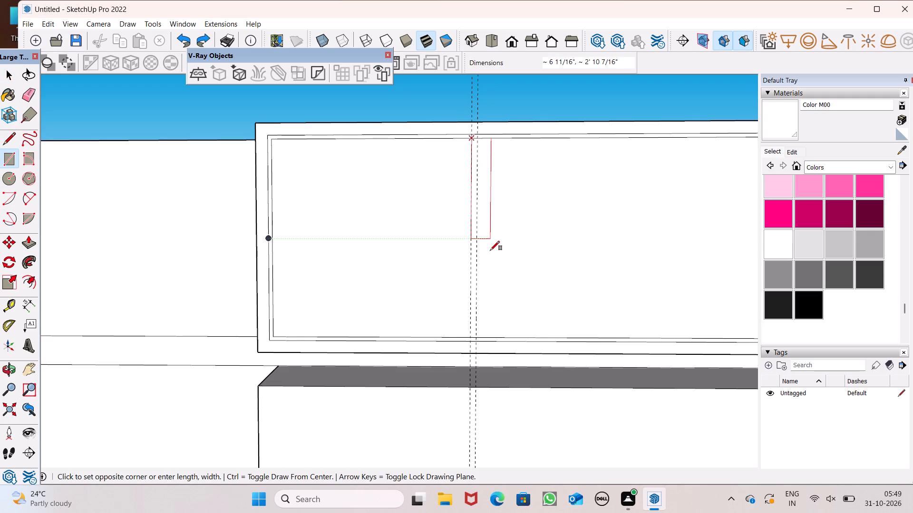
click(477, 341)
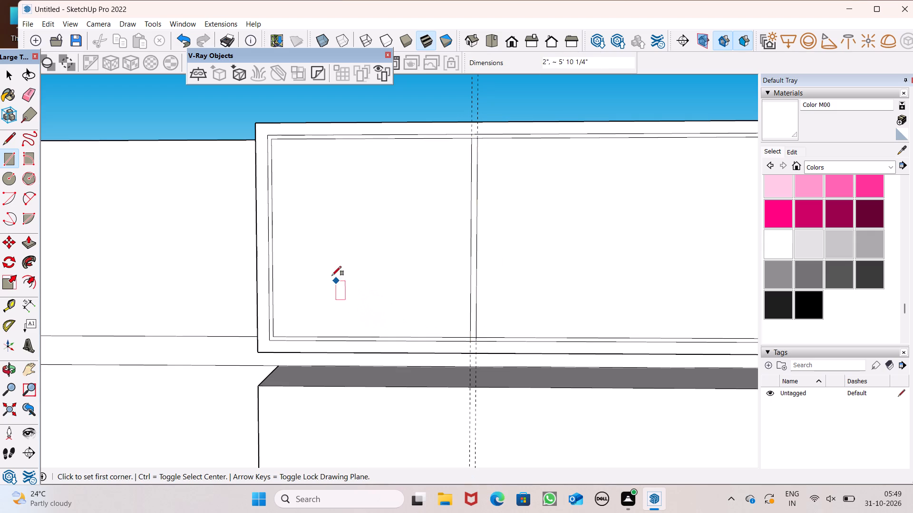
key(space)
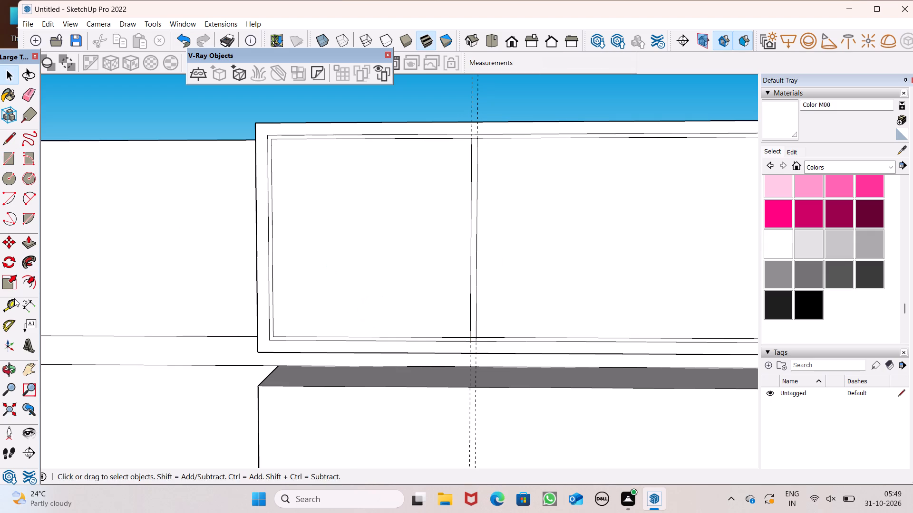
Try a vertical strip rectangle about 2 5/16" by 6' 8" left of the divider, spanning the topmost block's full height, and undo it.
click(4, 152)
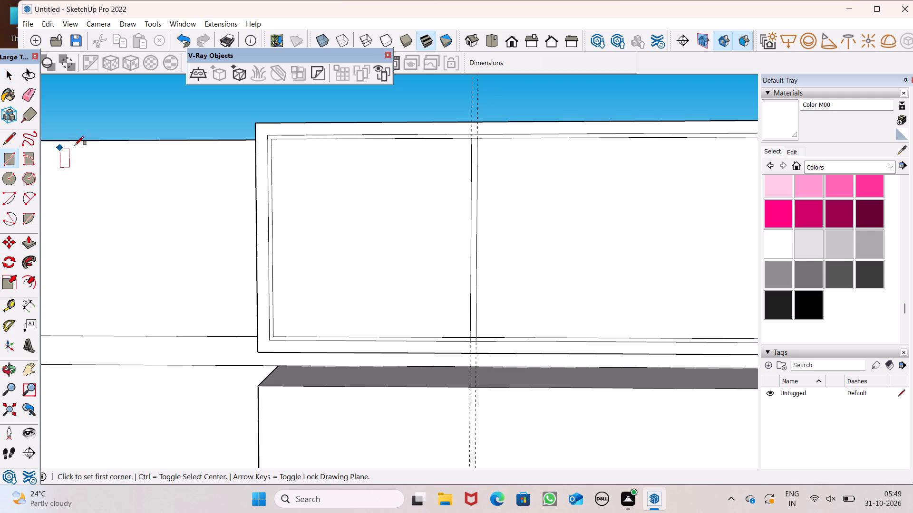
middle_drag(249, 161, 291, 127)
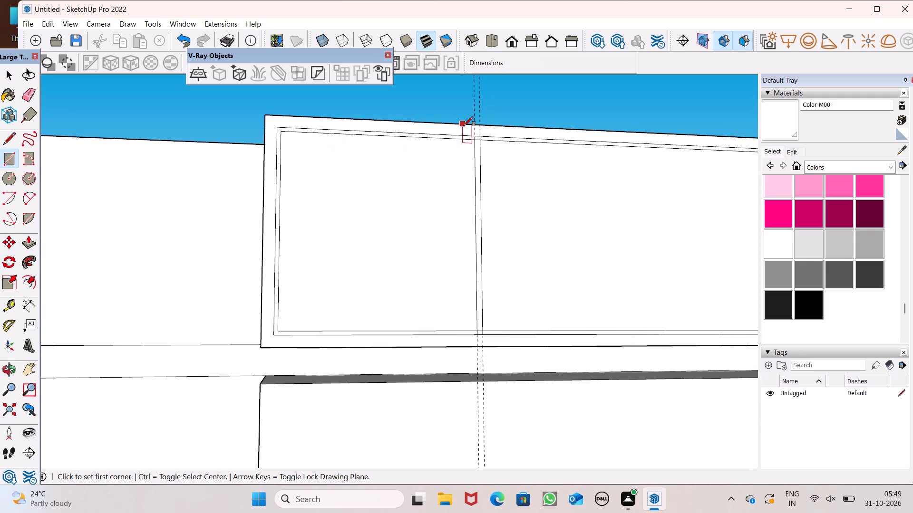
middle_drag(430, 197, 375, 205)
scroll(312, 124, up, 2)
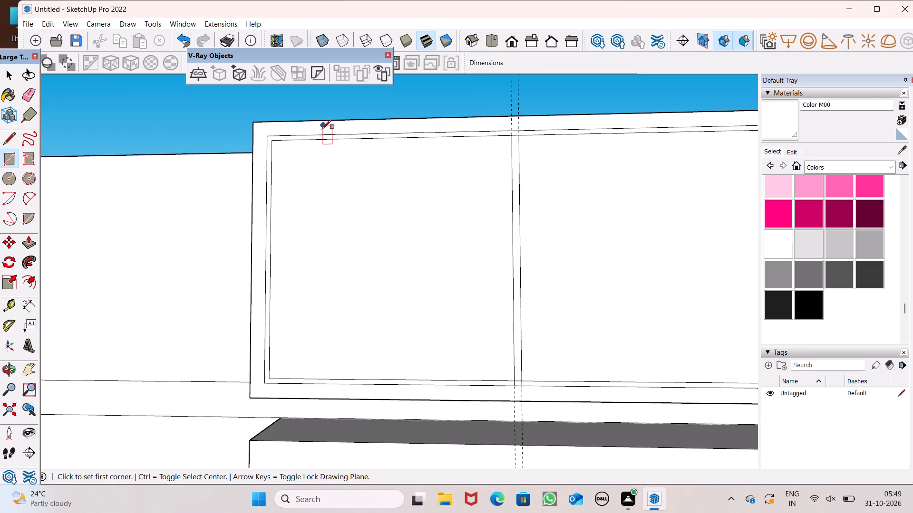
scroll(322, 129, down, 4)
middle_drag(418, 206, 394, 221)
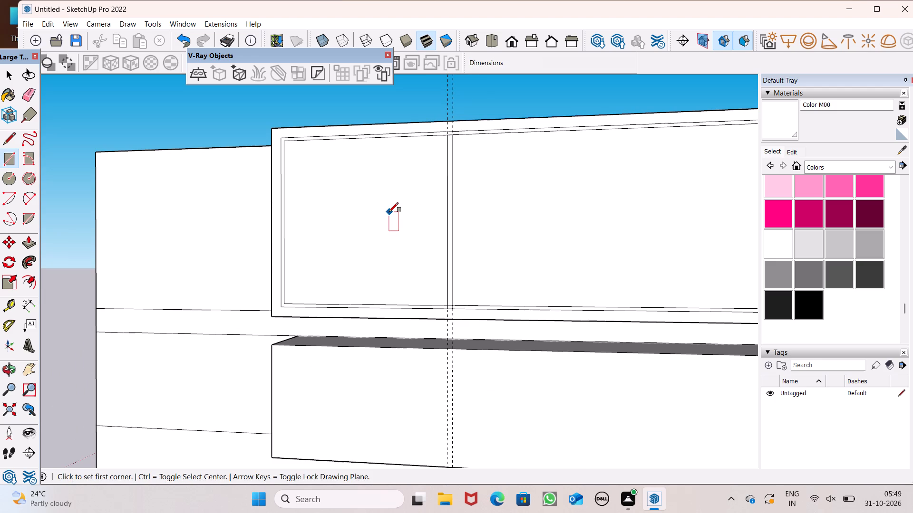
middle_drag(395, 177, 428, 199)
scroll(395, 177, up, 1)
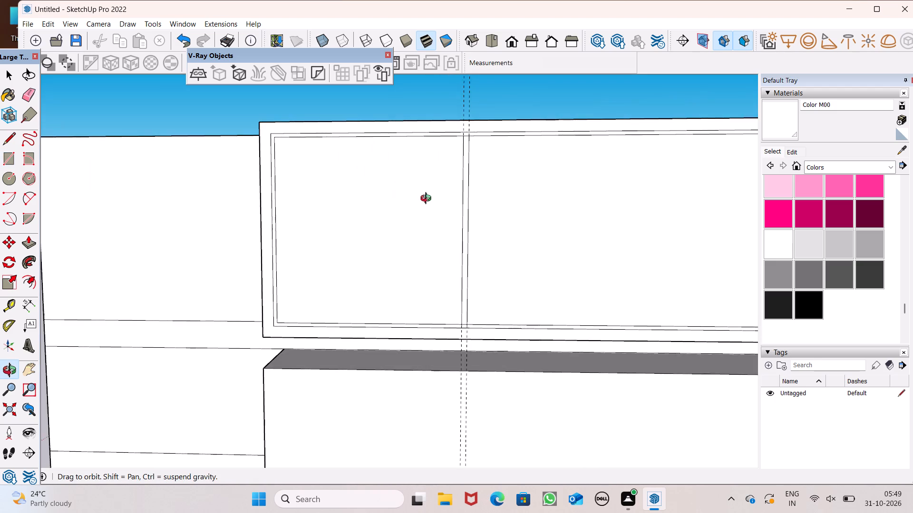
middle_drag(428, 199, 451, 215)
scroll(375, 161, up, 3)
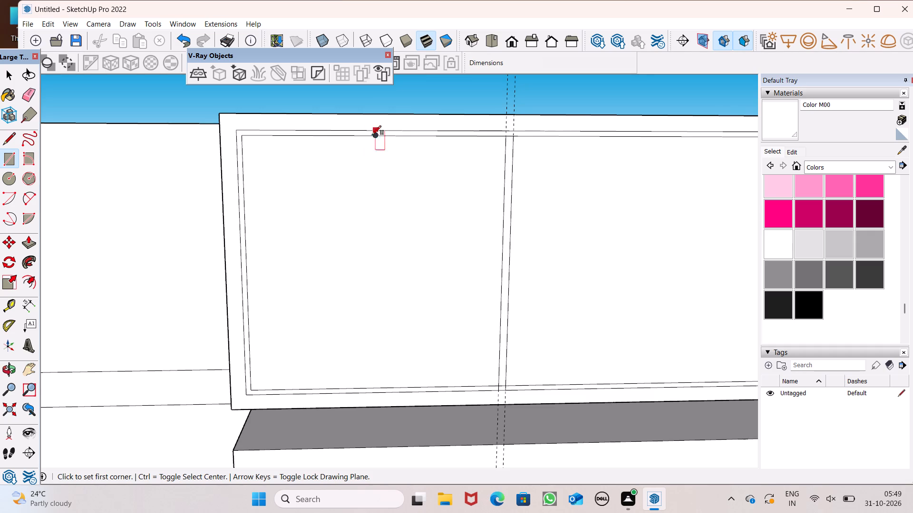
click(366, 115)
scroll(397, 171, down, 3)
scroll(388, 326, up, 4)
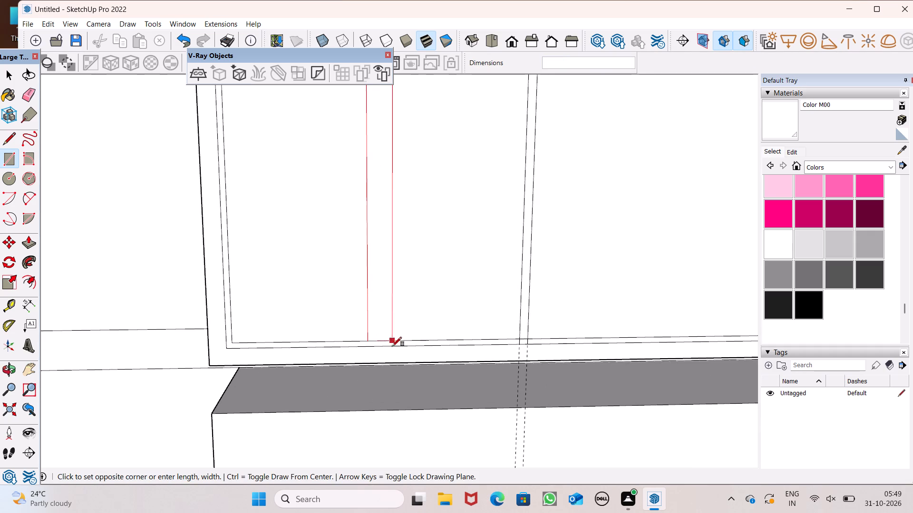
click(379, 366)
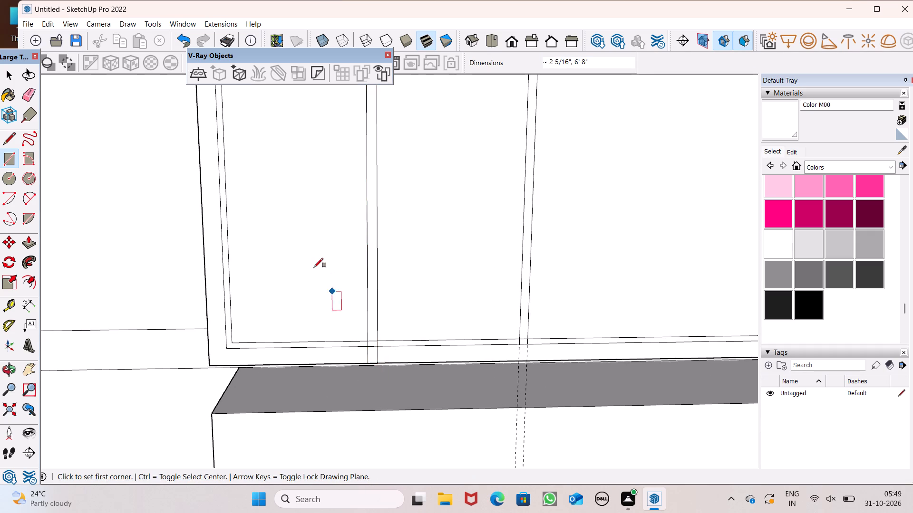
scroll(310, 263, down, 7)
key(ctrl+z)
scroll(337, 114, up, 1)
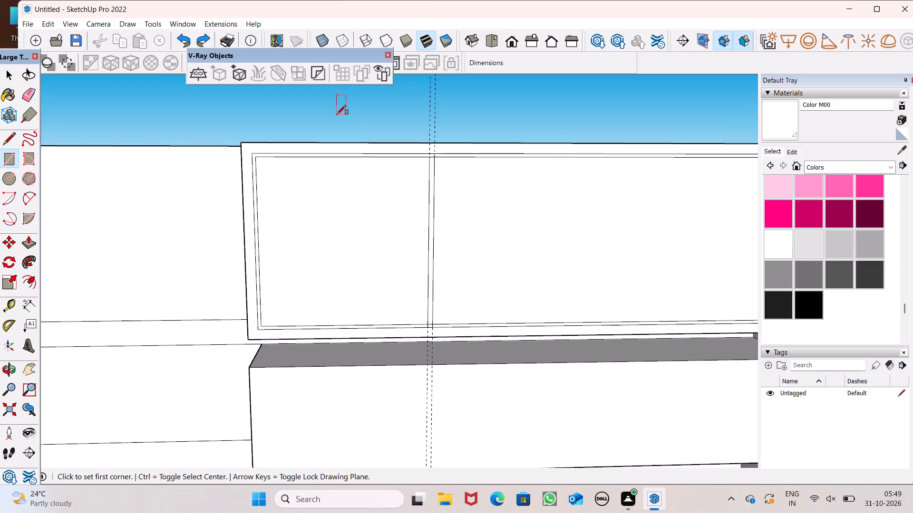
Draw a line down the middle of the panel left of the divider, about 5 9/16" above and 6' 2 7/16" below the inner border's top line.
scroll(319, 172, down, 4)
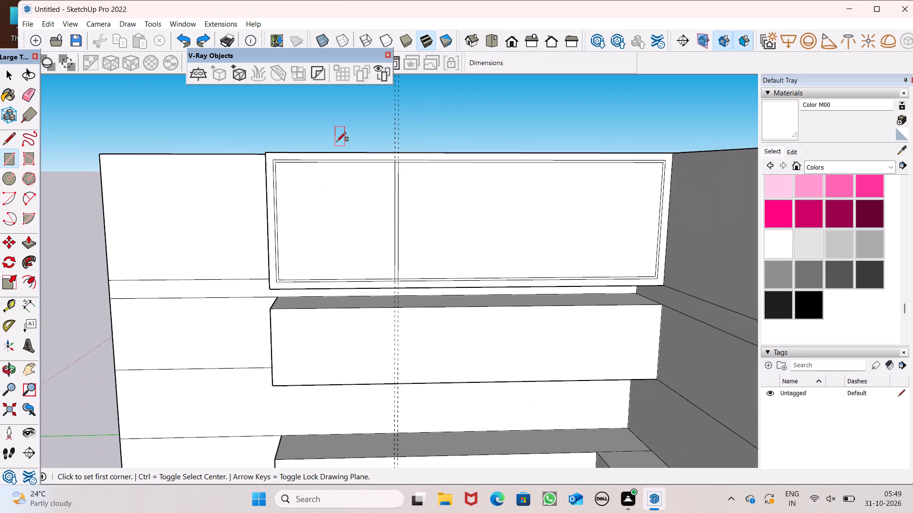
scroll(278, 191, down, 2)
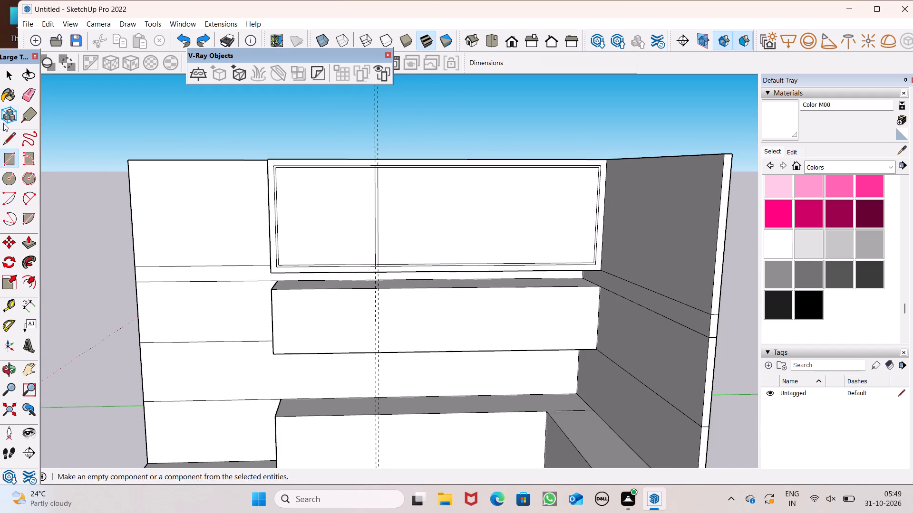
click(9, 142)
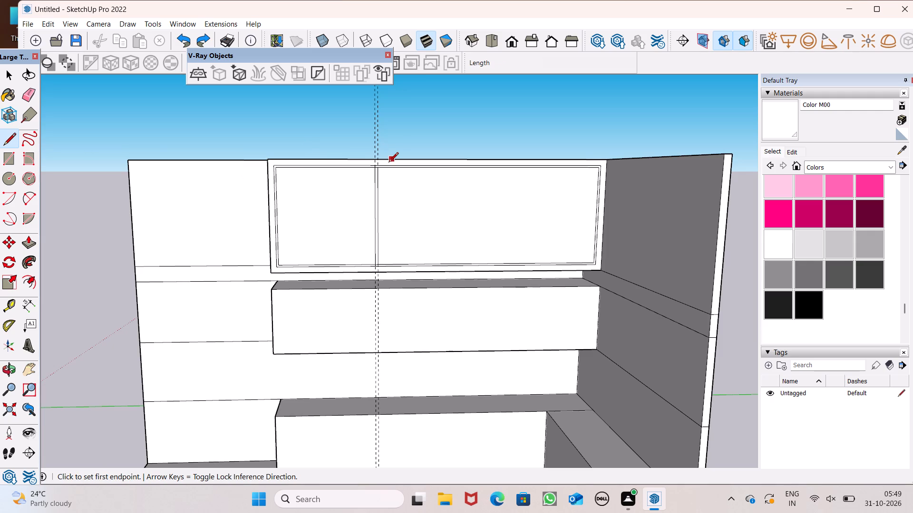
click(325, 166)
scroll(330, 151, up, 6)
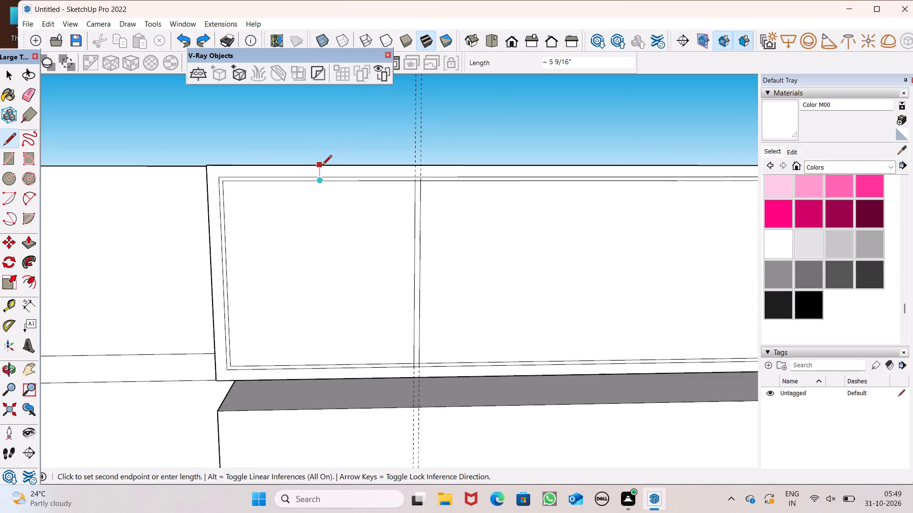
click(320, 166)
scroll(350, 119, down, 1)
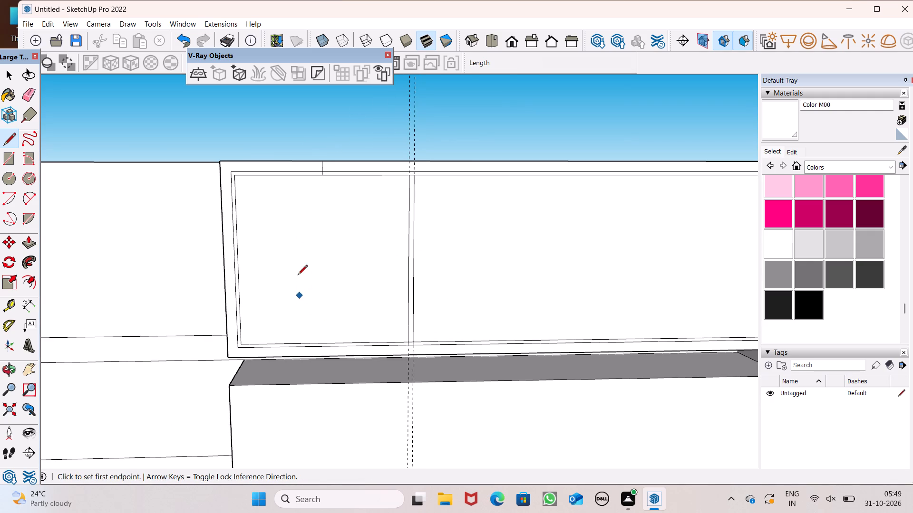
click(321, 179)
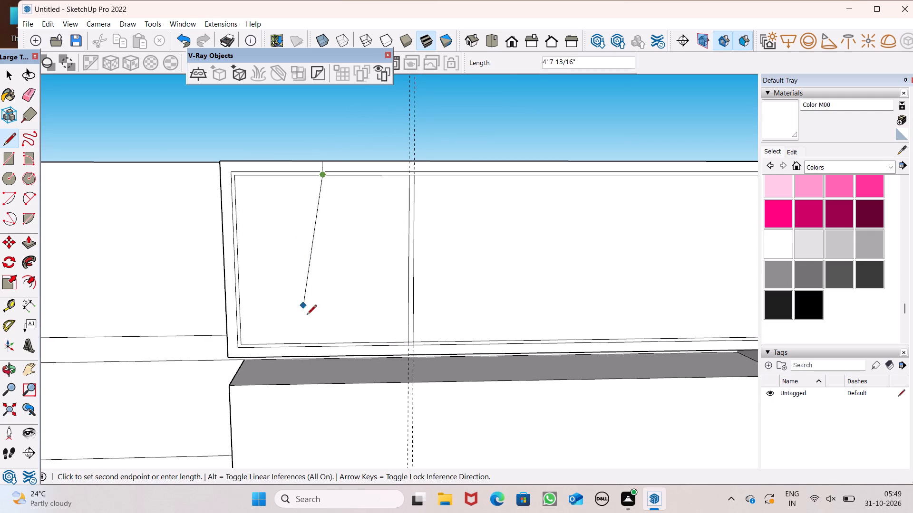
click(328, 356)
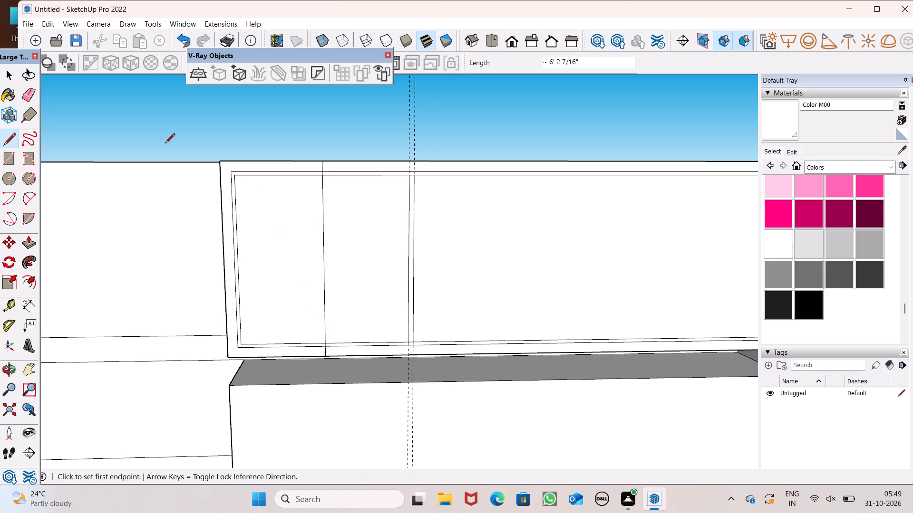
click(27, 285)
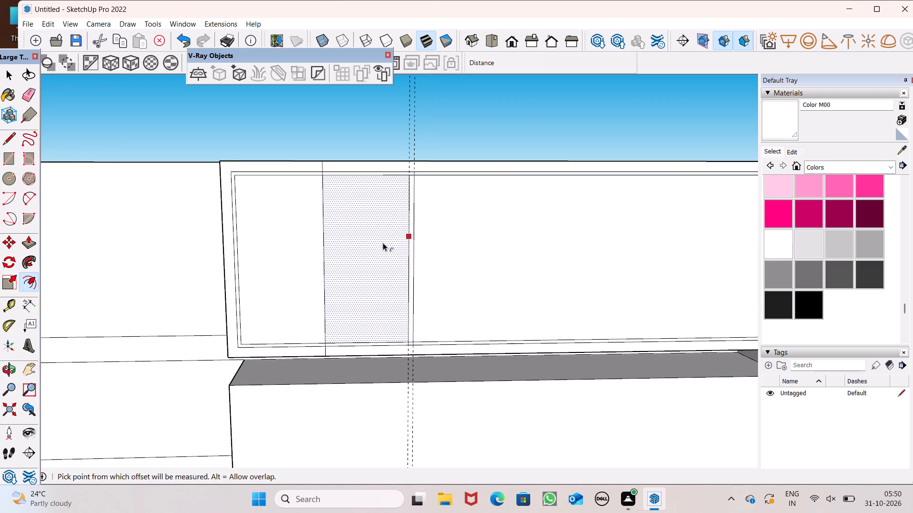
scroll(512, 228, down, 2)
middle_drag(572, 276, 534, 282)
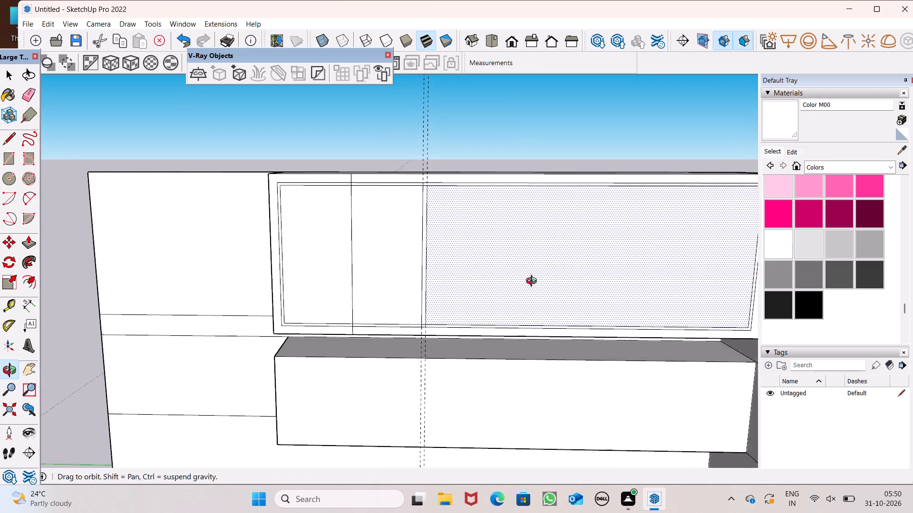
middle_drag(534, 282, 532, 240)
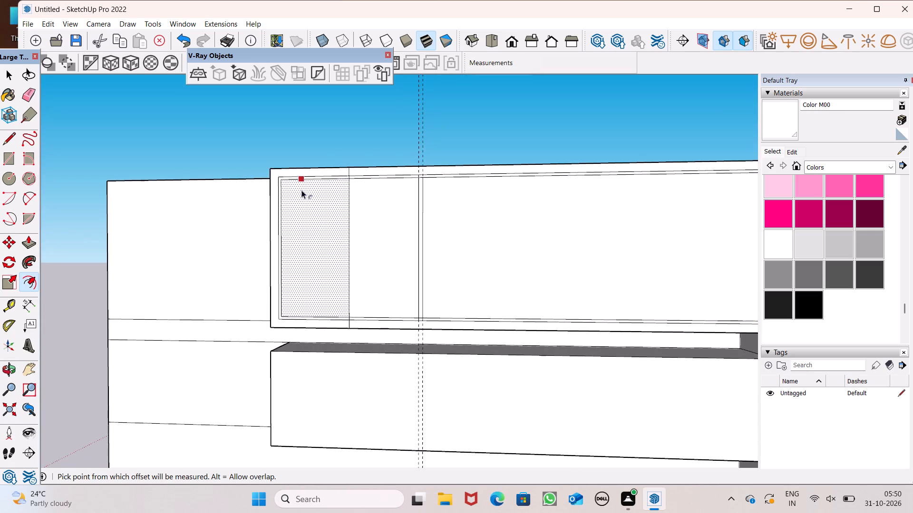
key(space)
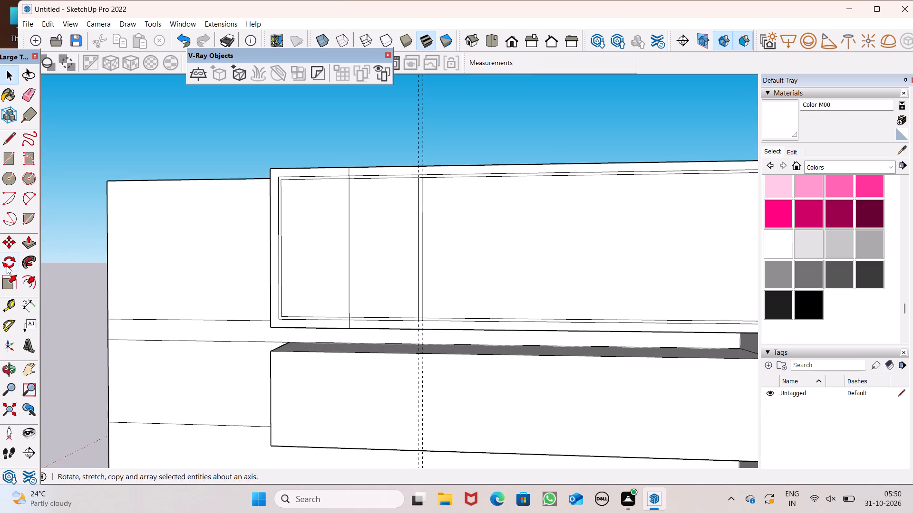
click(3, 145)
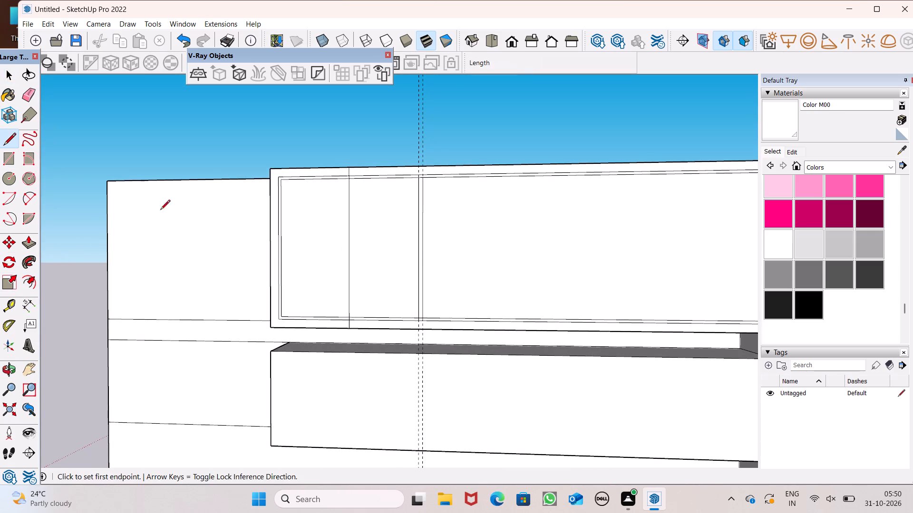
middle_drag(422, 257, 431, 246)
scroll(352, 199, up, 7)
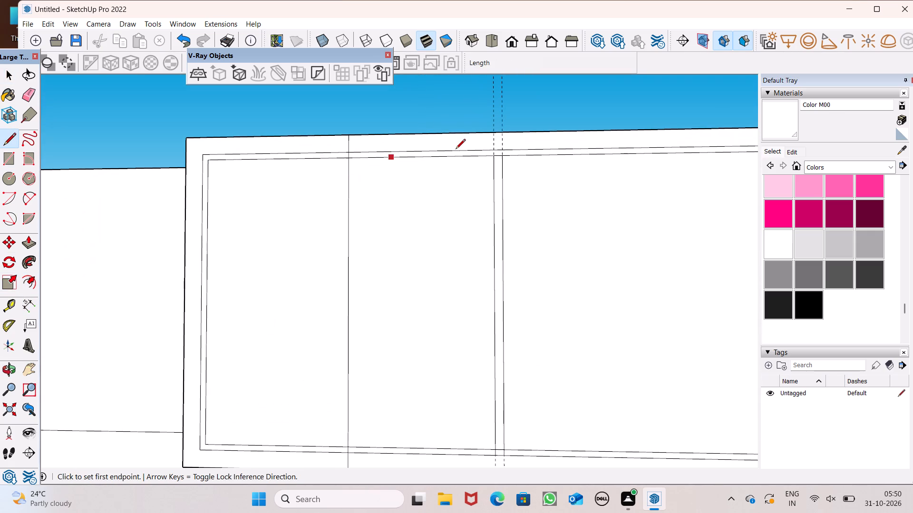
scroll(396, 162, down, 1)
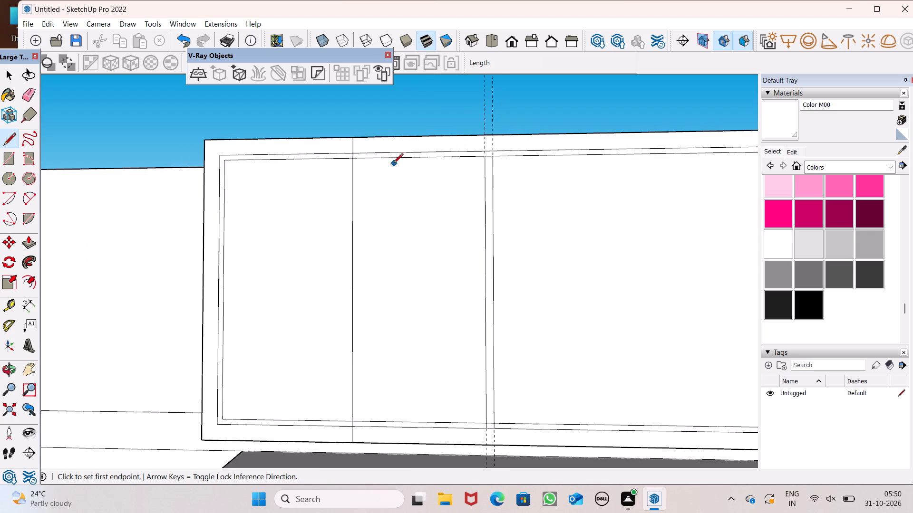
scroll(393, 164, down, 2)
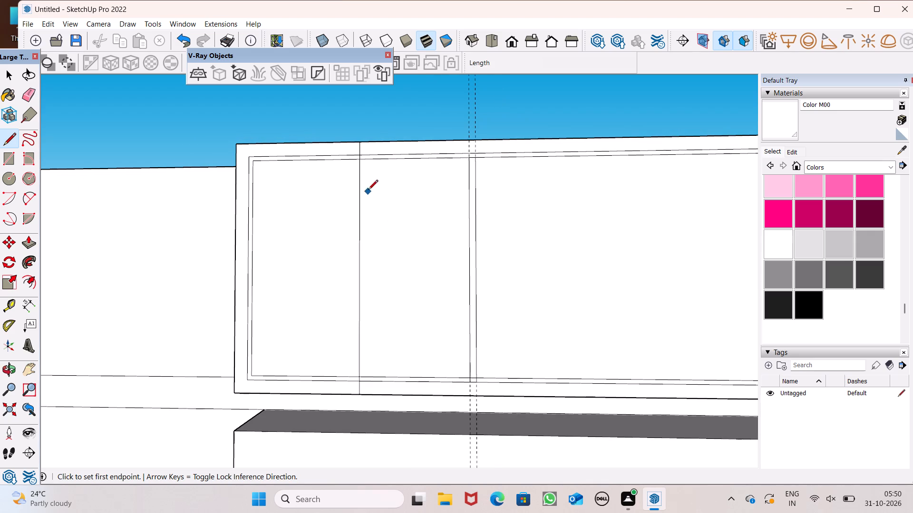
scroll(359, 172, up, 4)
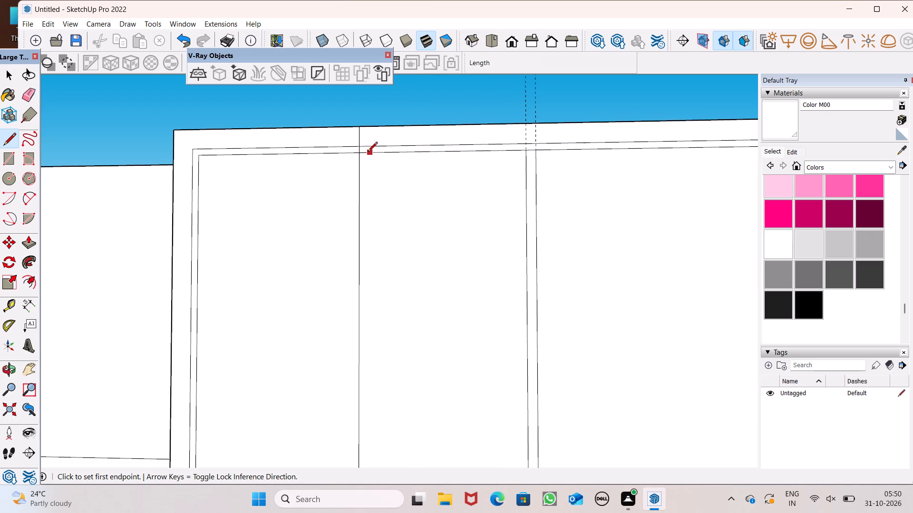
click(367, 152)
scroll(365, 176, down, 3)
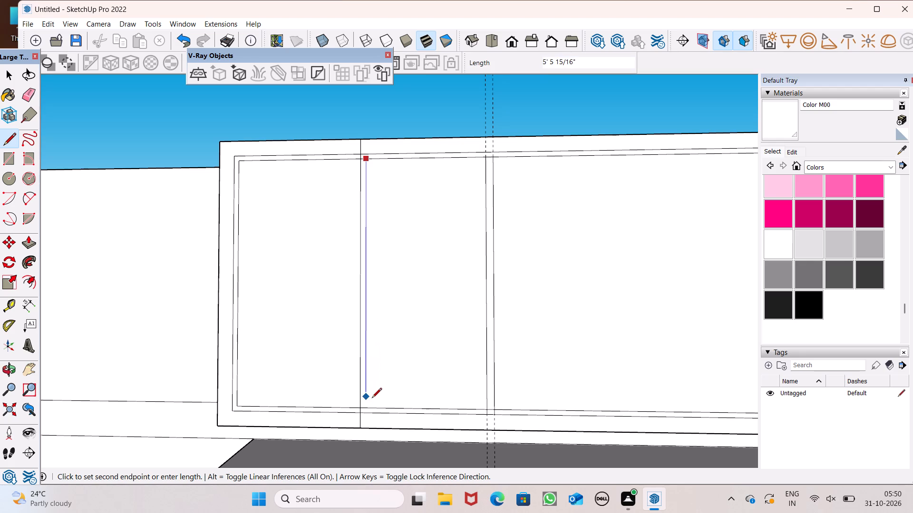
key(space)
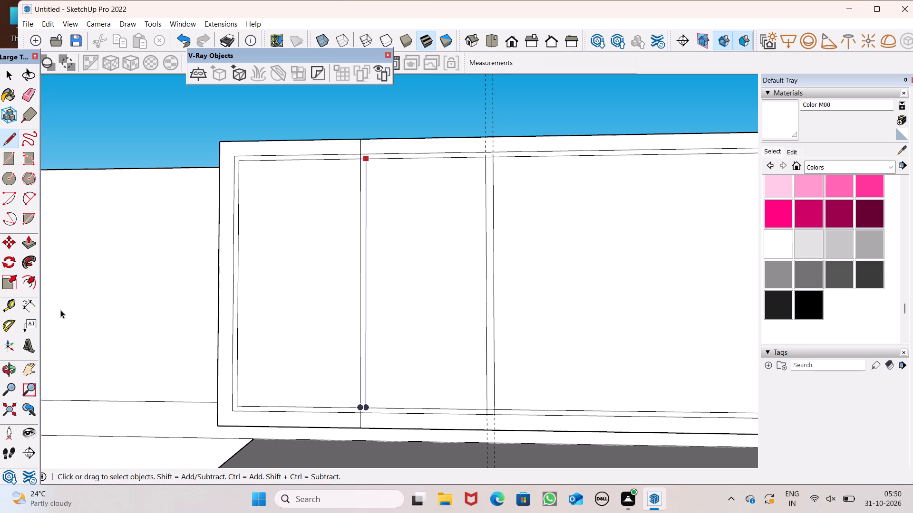
Place a vertical guide 1" from the narrow panel's centre line, on the side towards the 2" divider.
click(9, 313)
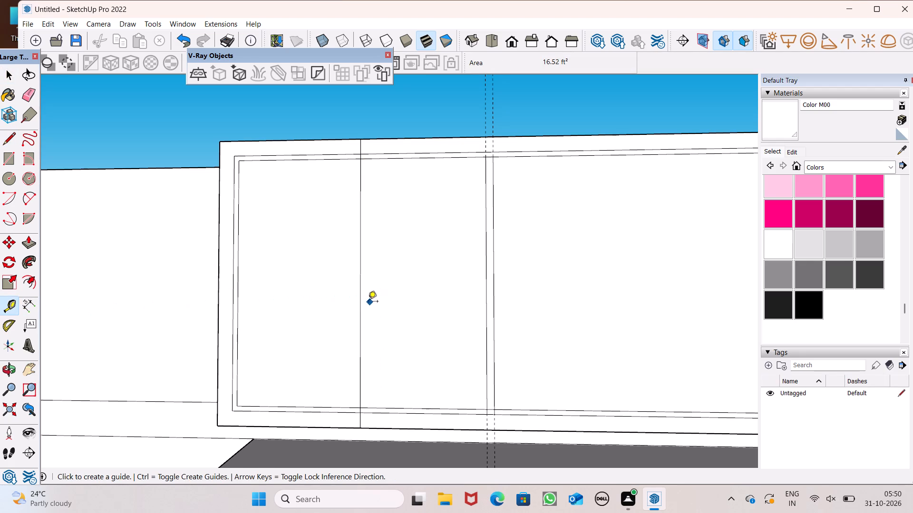
click(362, 305)
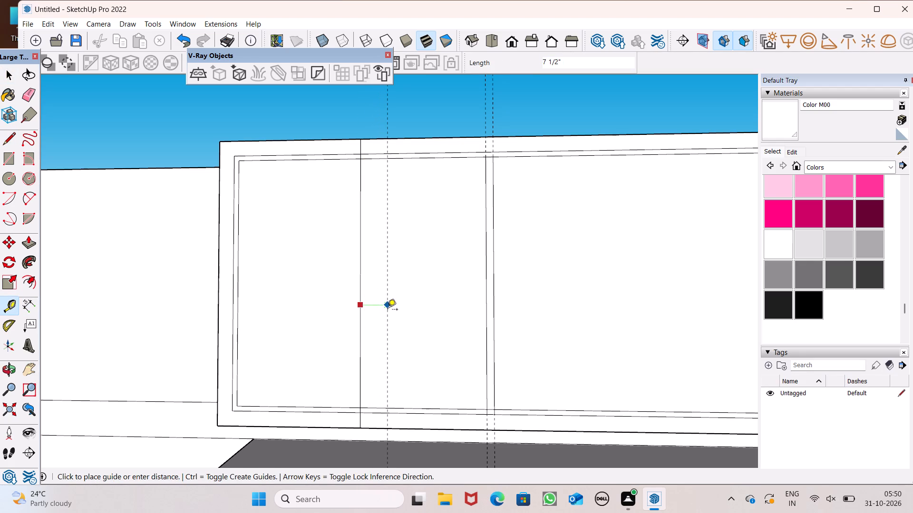
text(1")
key(Return)
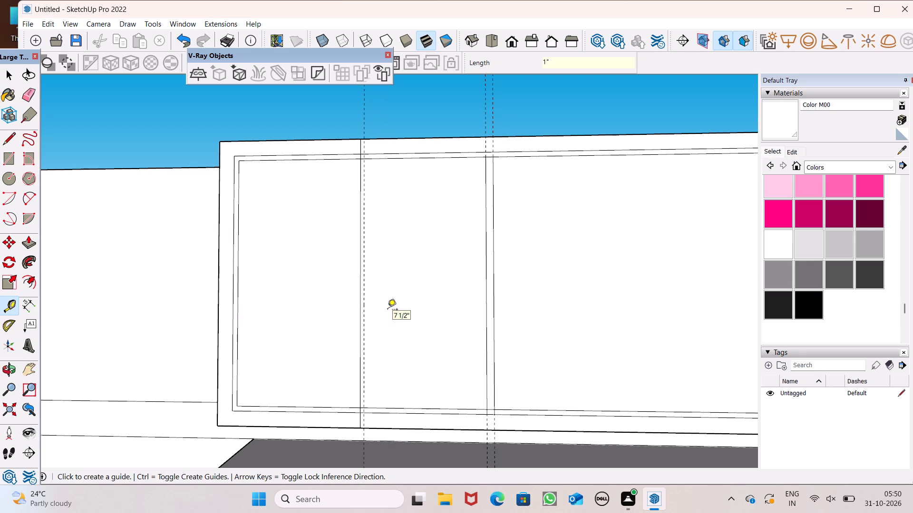
Draw a 6' 8" vertical line along the 1" guide, from the topmost block's upper edge to its lower edge.
key(space)
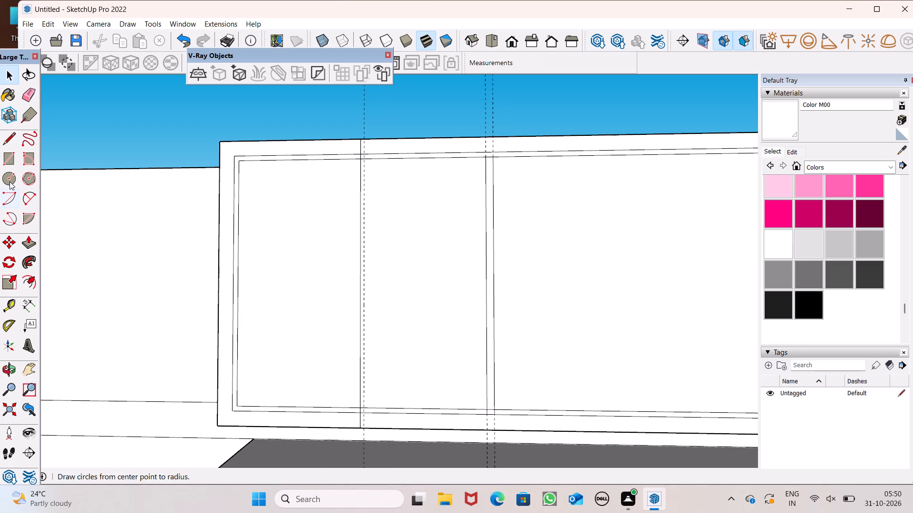
click(11, 135)
scroll(422, 144, up, 2)
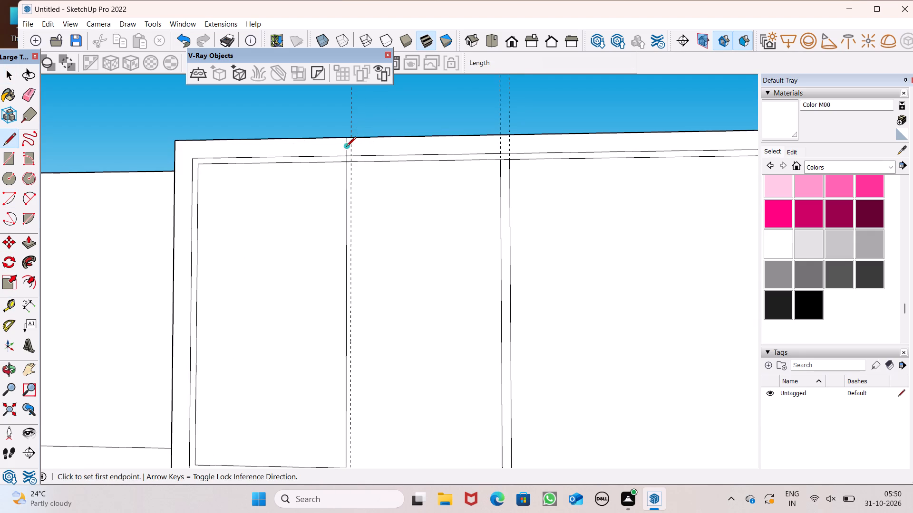
scroll(346, 147, up, 5)
click(357, 132)
scroll(388, 127, down, 2)
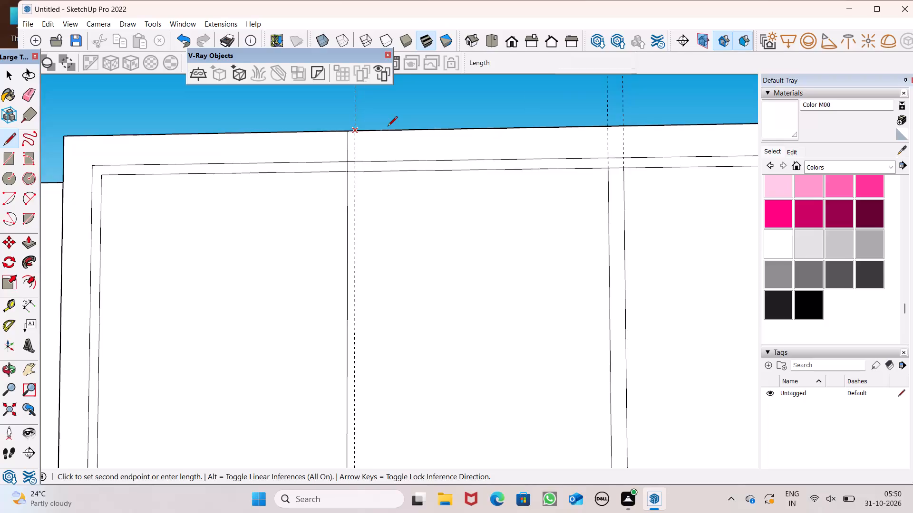
scroll(388, 127, down, 3)
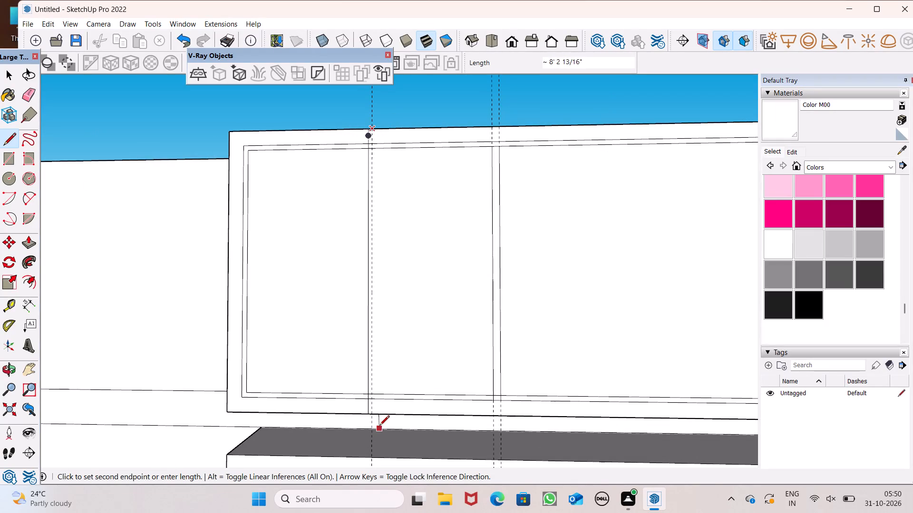
scroll(379, 418, up, 6)
click(365, 411)
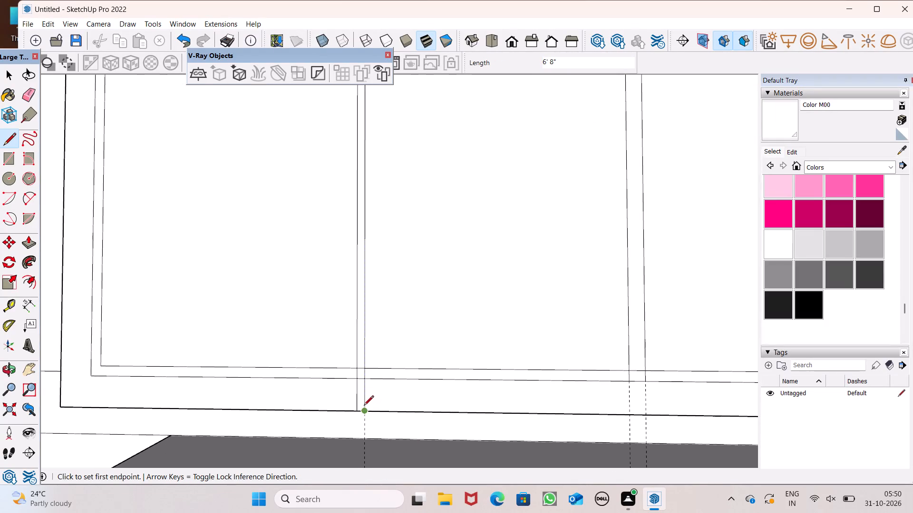
key(space)
Erase the vertical guide beside the panel's centre line.
scroll(377, 307, down, 6)
scroll(415, 327, down, 7)
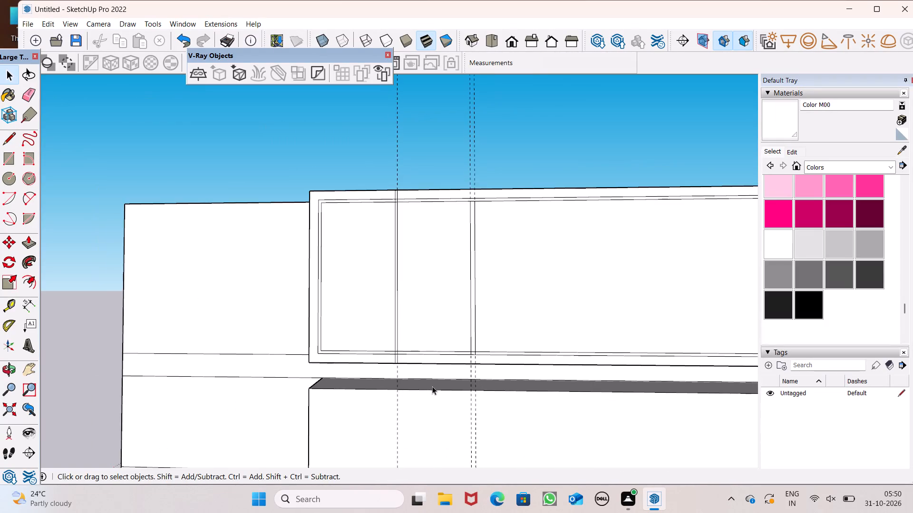
scroll(432, 386, down, 6)
scroll(471, 316, up, 1)
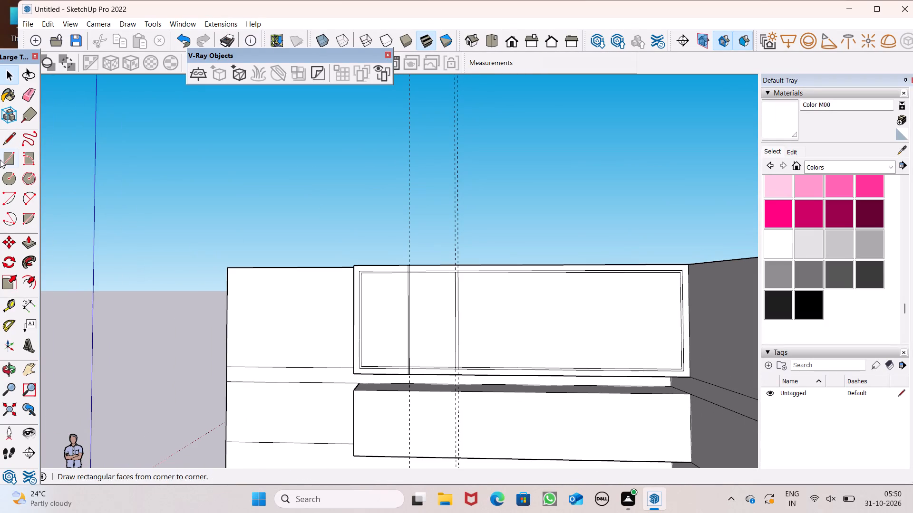
click(32, 92)
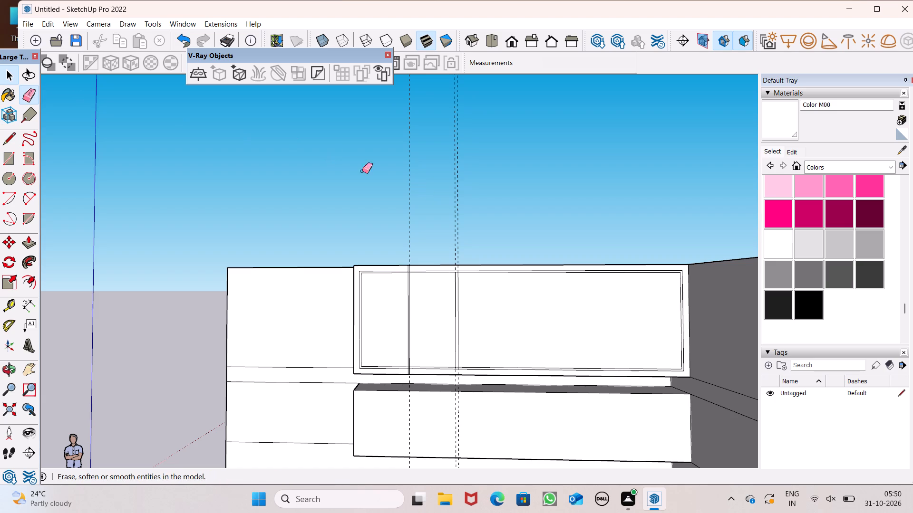
drag(418, 226, 400, 242)
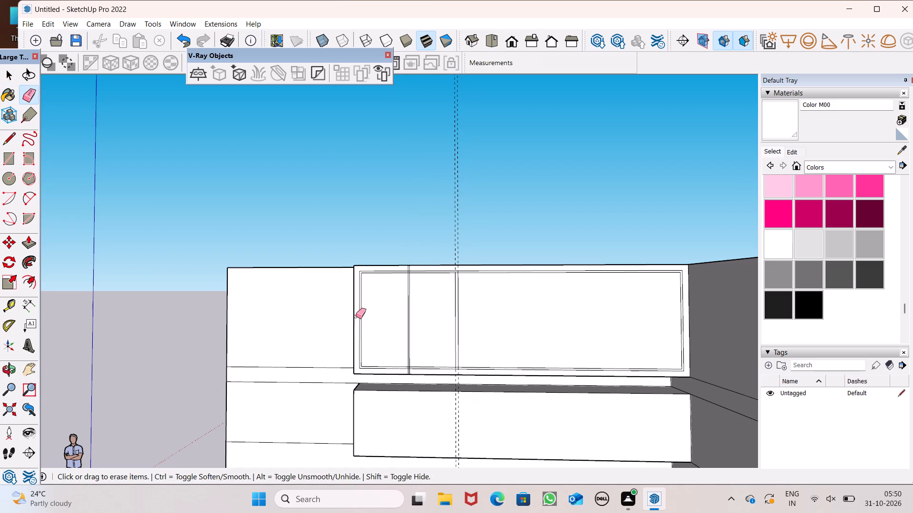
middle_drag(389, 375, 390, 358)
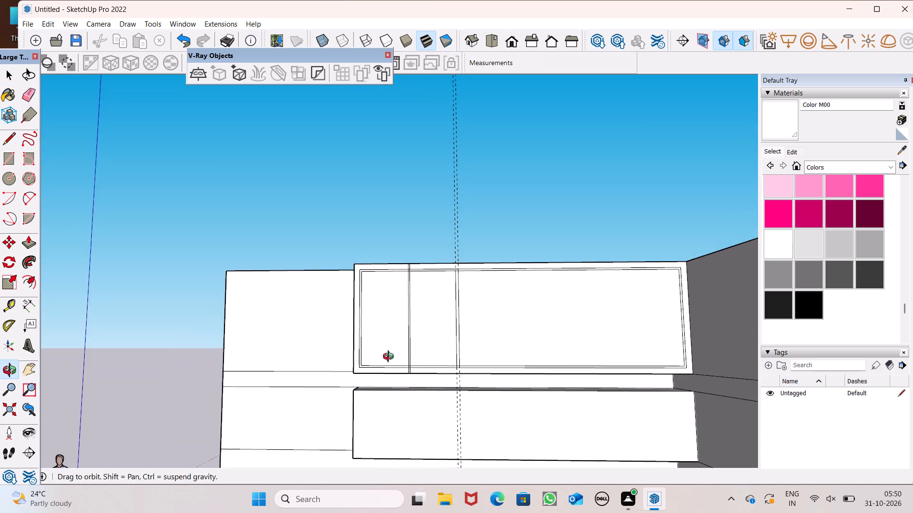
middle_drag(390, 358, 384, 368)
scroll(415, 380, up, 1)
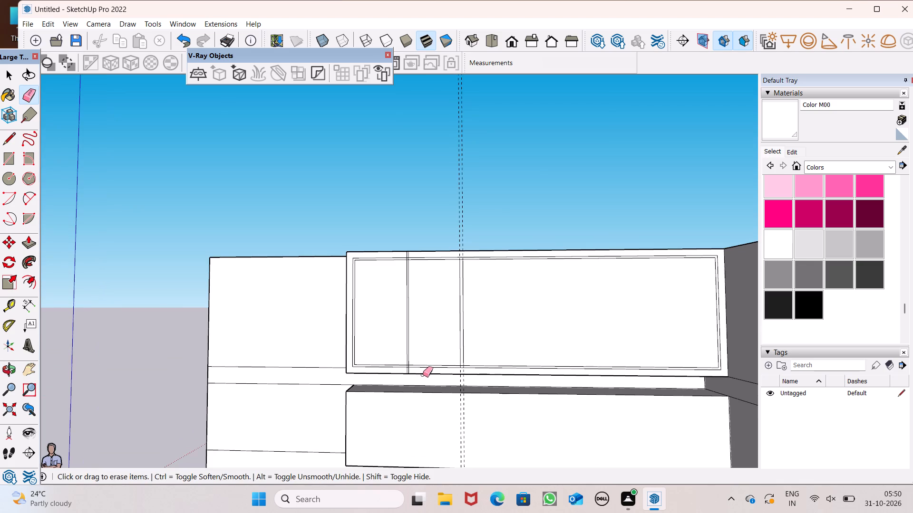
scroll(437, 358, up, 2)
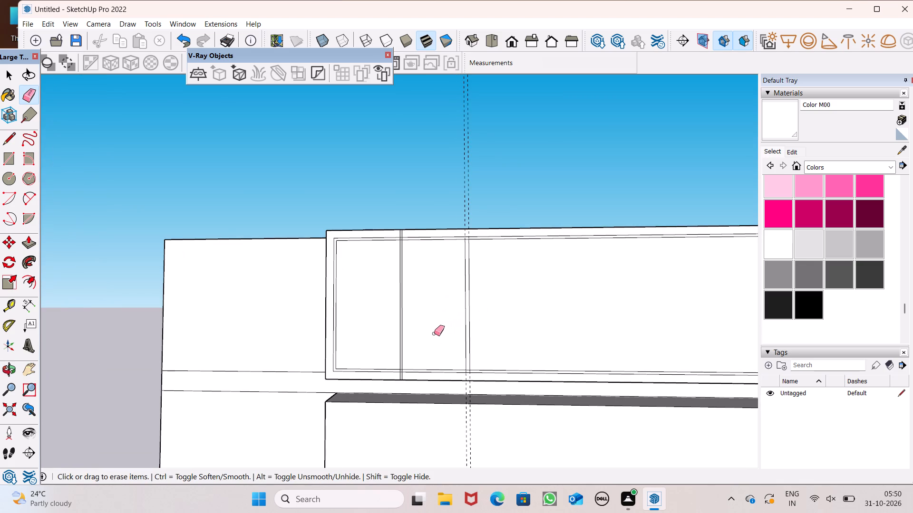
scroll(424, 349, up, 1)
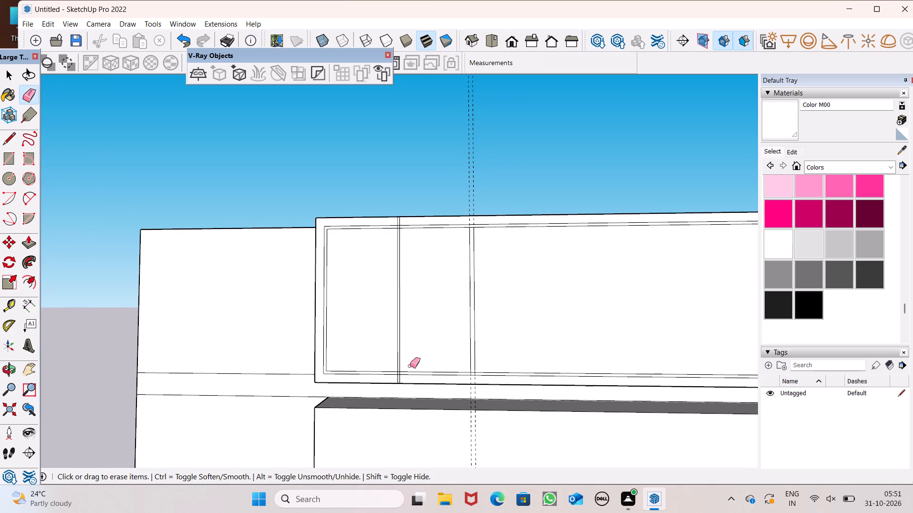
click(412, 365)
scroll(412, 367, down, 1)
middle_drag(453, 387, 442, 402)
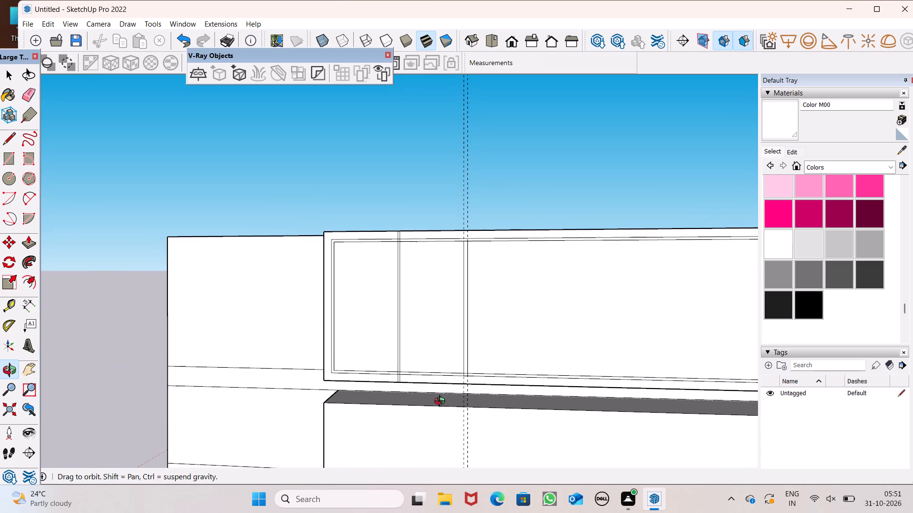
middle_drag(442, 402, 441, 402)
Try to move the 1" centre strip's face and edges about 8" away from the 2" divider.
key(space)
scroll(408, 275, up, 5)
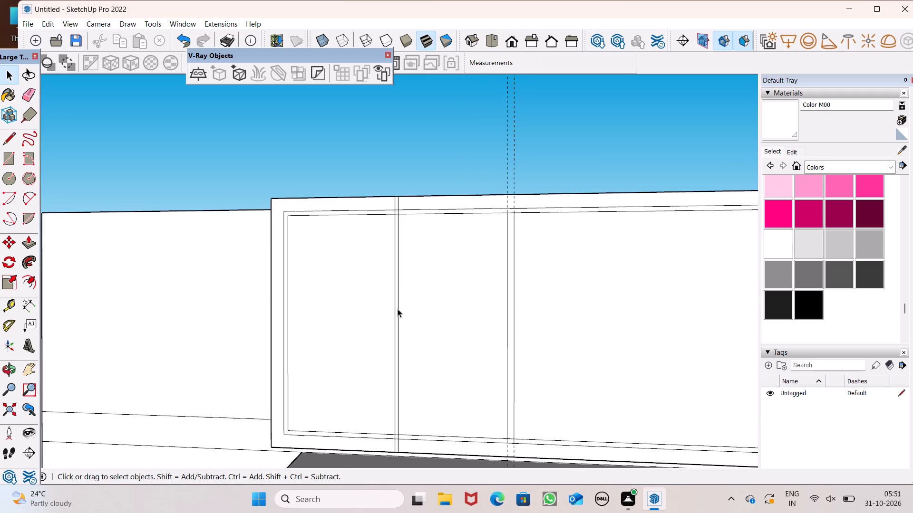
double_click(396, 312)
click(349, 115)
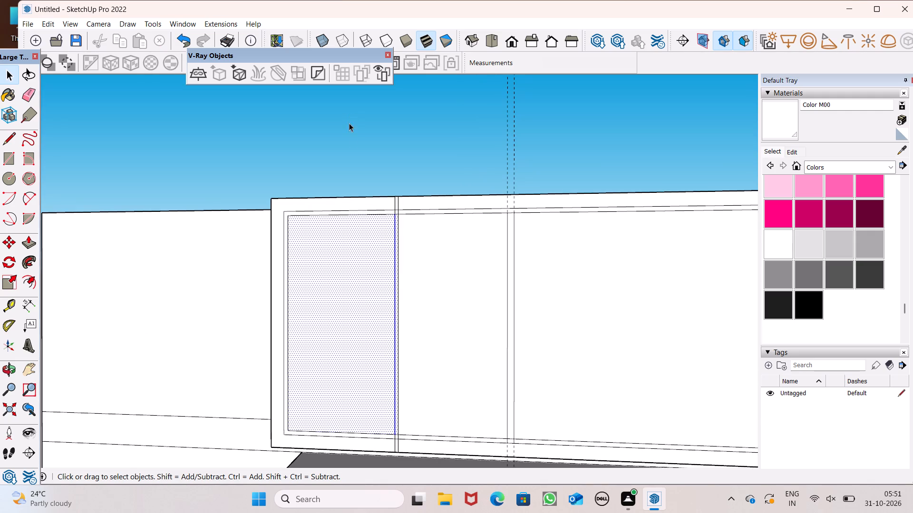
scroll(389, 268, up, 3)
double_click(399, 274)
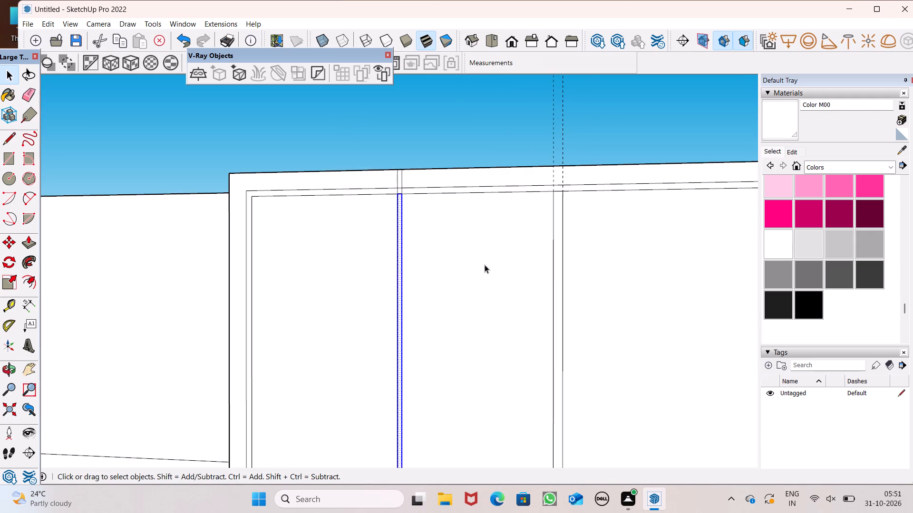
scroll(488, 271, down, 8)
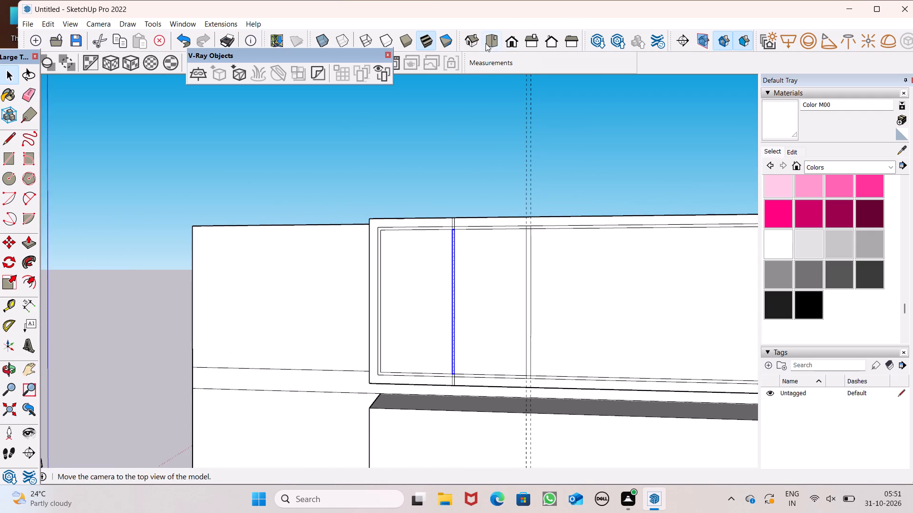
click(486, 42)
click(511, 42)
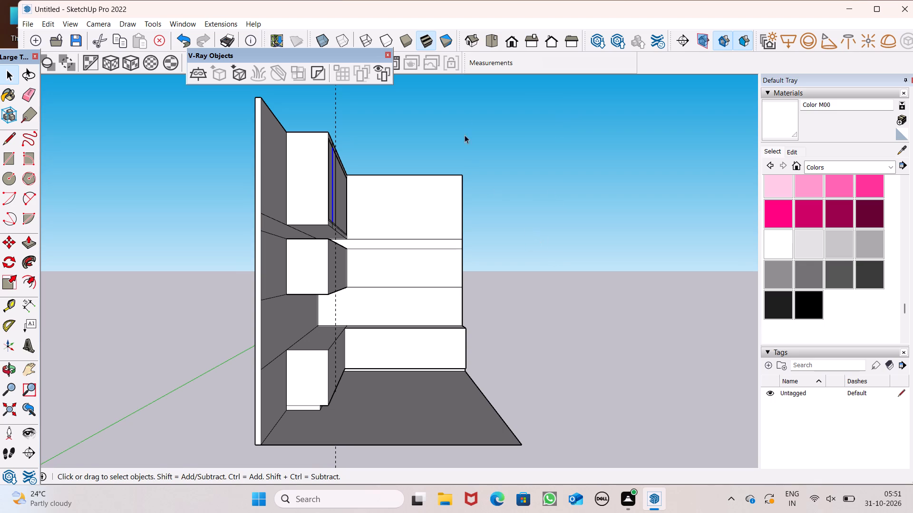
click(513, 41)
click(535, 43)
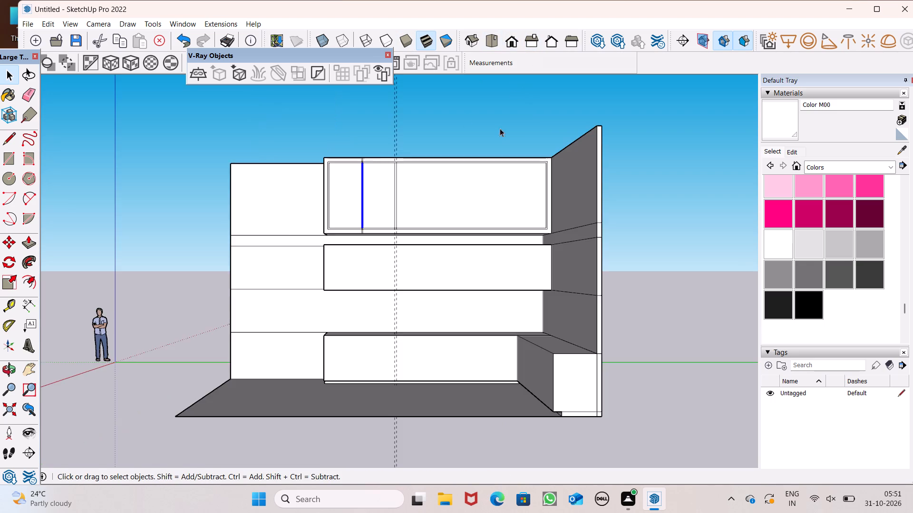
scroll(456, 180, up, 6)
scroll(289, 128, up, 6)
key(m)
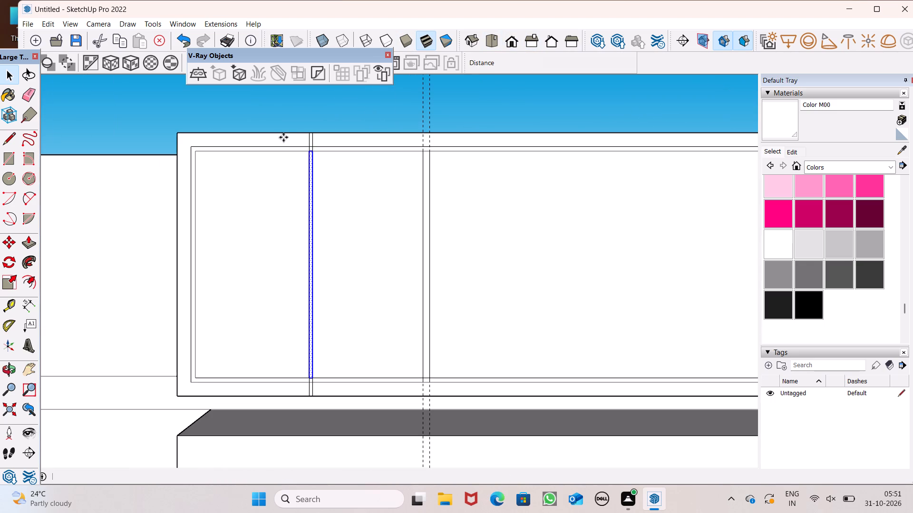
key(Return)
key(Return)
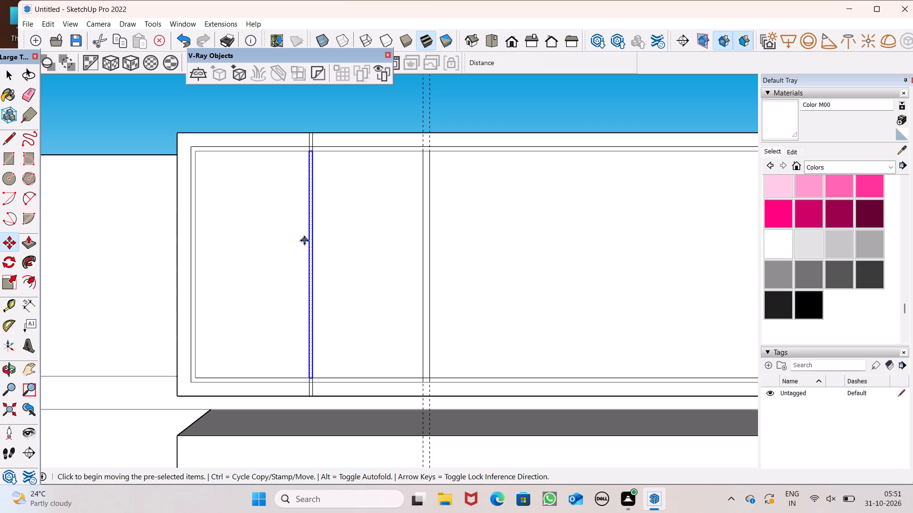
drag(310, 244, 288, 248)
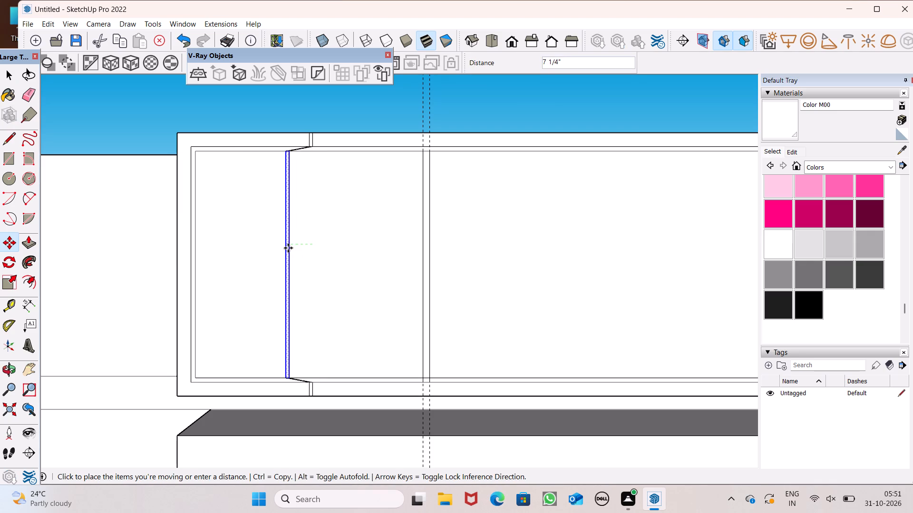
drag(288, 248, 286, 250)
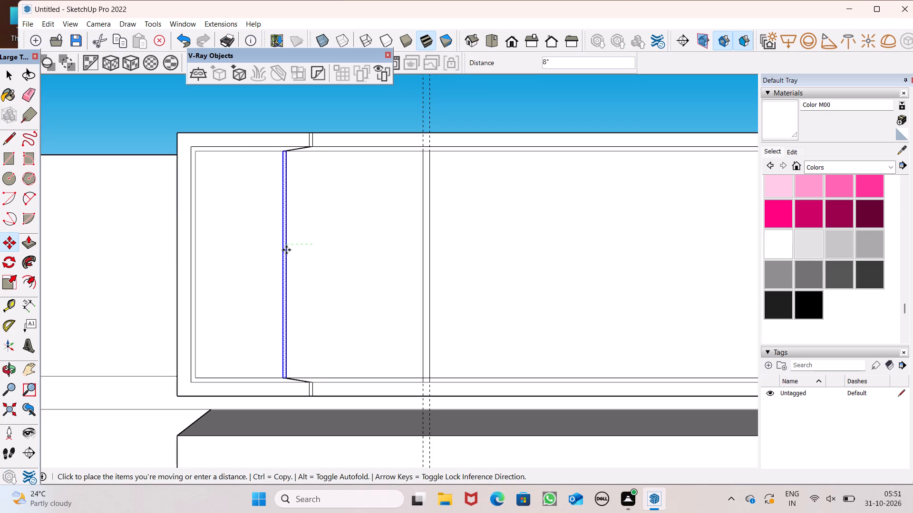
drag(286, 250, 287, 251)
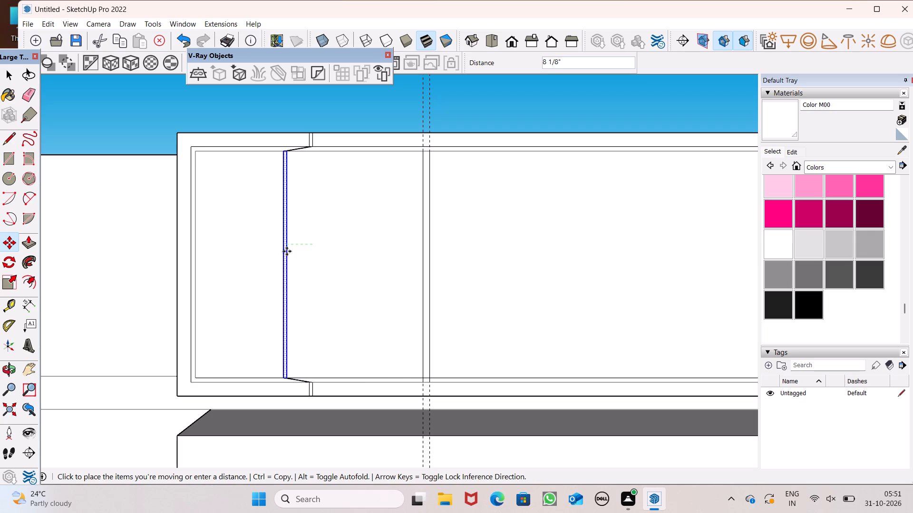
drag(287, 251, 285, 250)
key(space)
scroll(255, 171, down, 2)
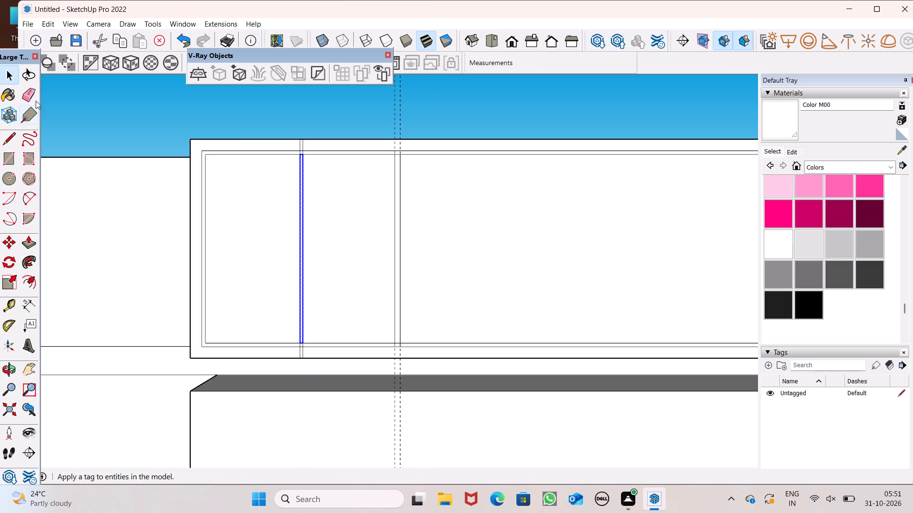
Erase the upper ends of the 1" strip's two lines above the inner border's top line.
click(38, 97)
scroll(351, 175, up, 15)
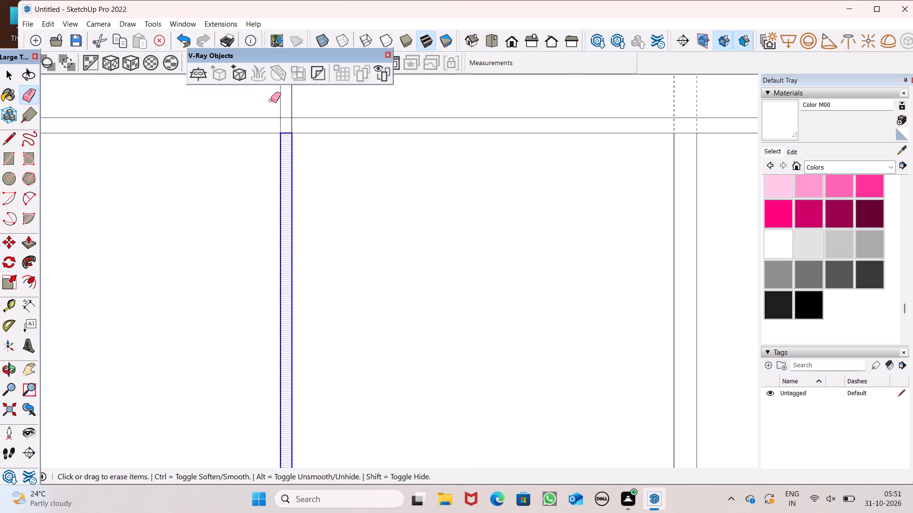
drag(276, 103, 341, 106)
drag(283, 127, 289, 128)
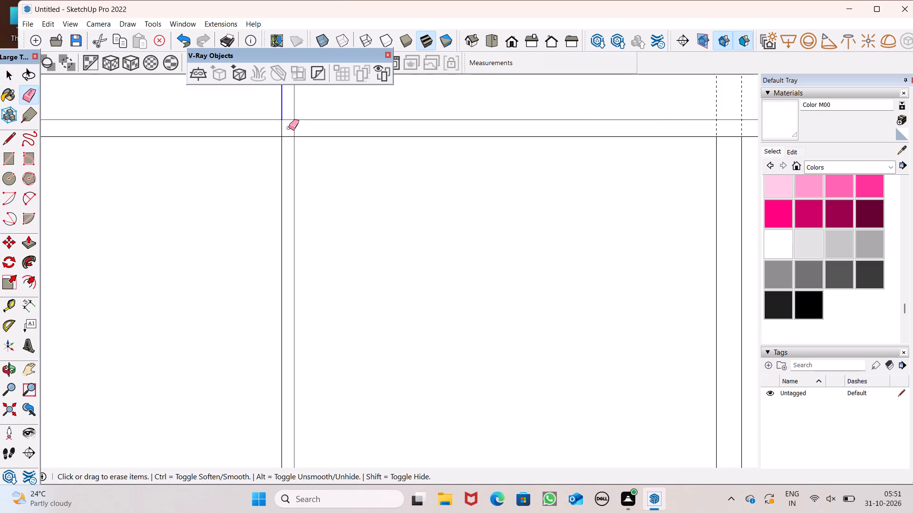
drag(289, 128, 277, 133)
drag(298, 104, 294, 107)
Erase the lower ends of the 1" strip's two lines below the inner border's bottom line.
scroll(289, 105, down, 16)
scroll(273, 139, down, 5)
scroll(308, 297, up, 8)
scroll(271, 239, up, 11)
drag(257, 250, 235, 256)
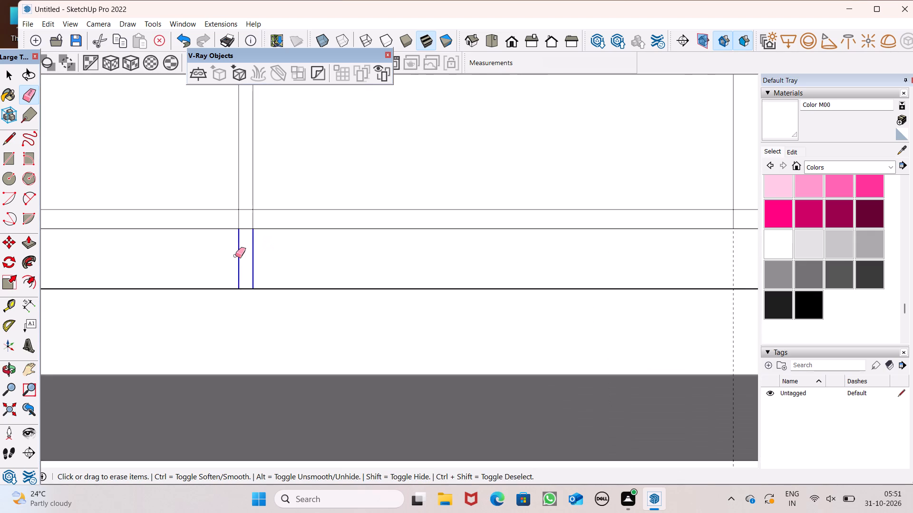
drag(235, 256, 235, 256)
click(241, 223)
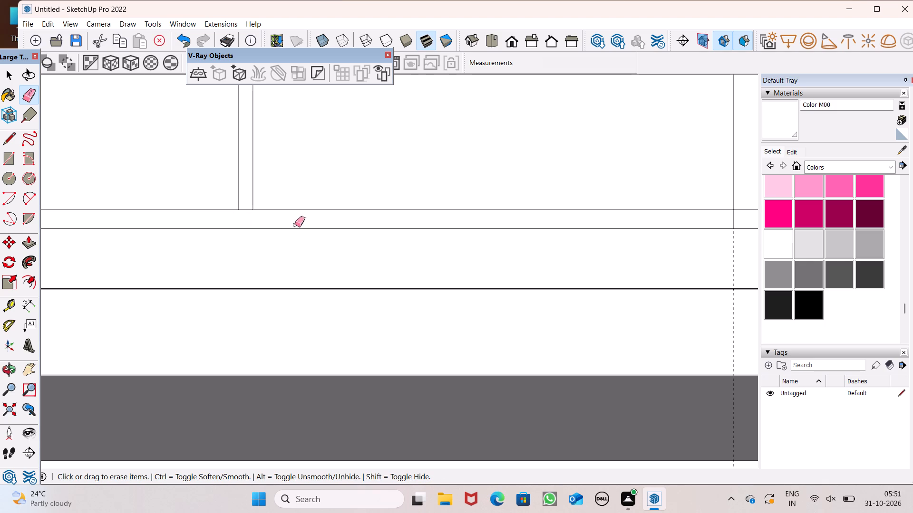
Examine the topmost block's bordered front and how the 1" strip sits between the border and the 2" divider.
scroll(297, 305, down, 3)
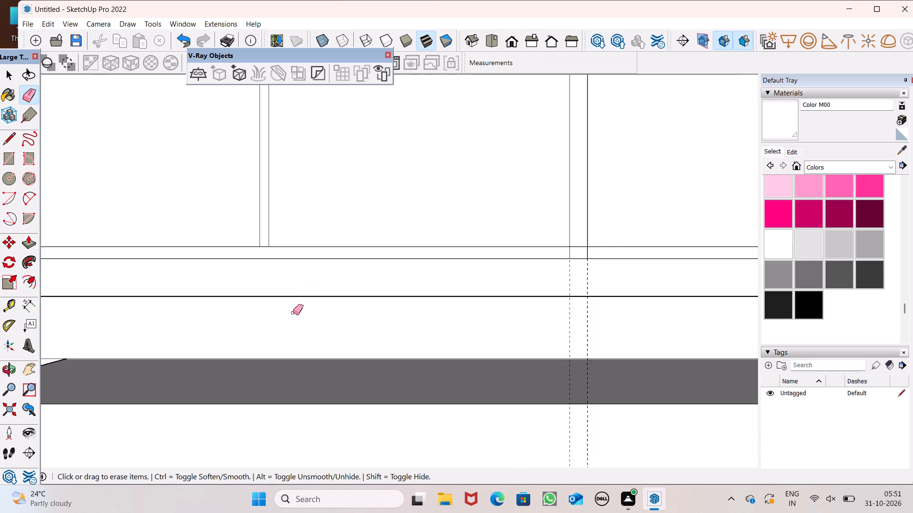
scroll(293, 313, down, 2)
scroll(256, 332, down, 3)
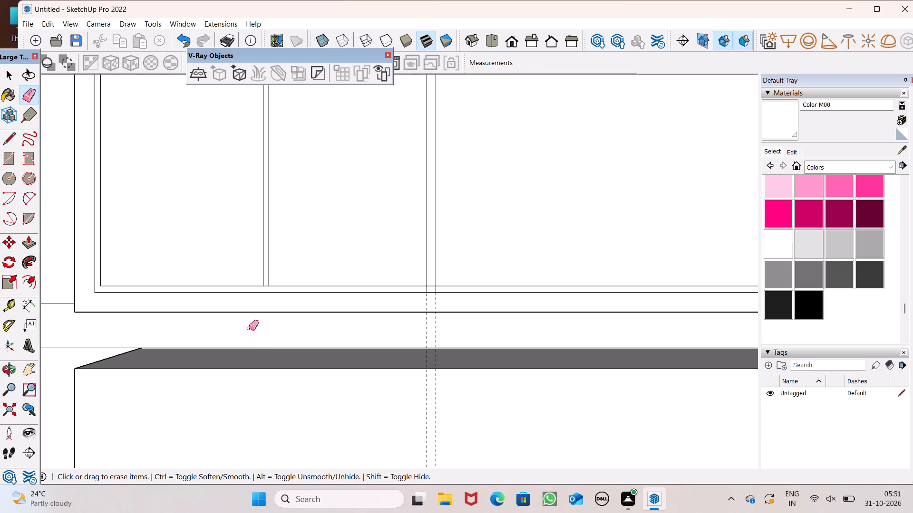
scroll(243, 263, down, 4)
scroll(227, 300, down, 4)
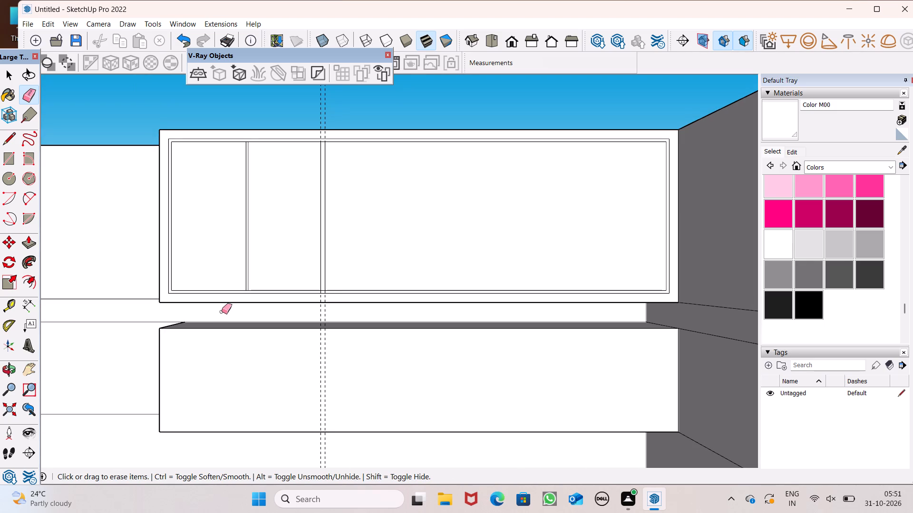
middle_drag(193, 254, 144, 268)
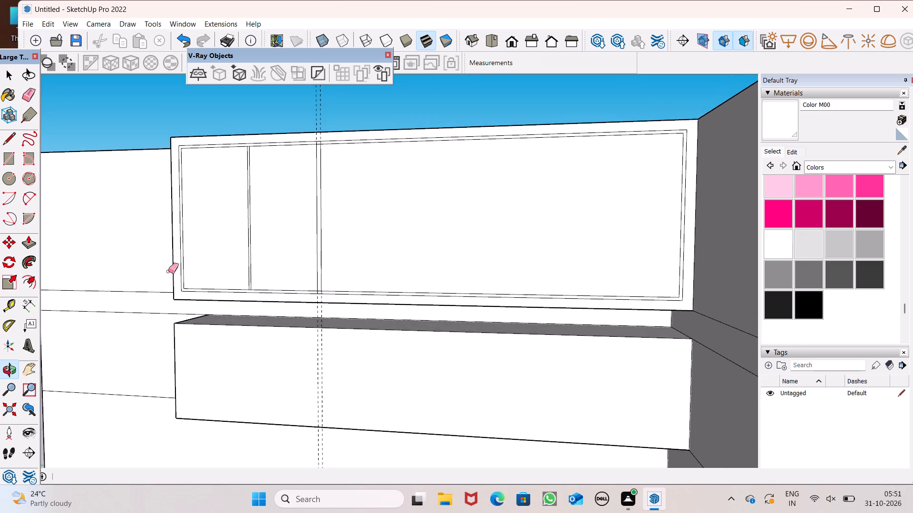
scroll(223, 268, down, 3)
middle_drag(455, 386, 499, 356)
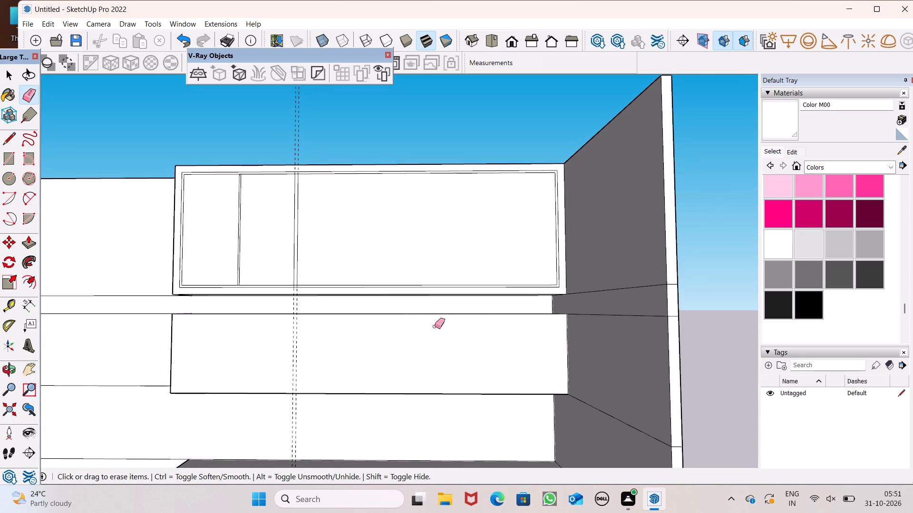
scroll(405, 335, down, 2)
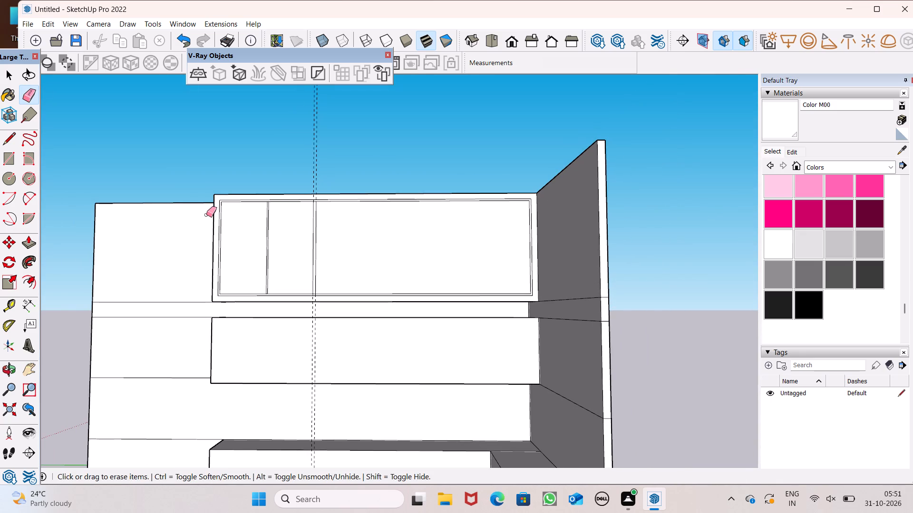
key(space)
scroll(202, 196, up, 5)
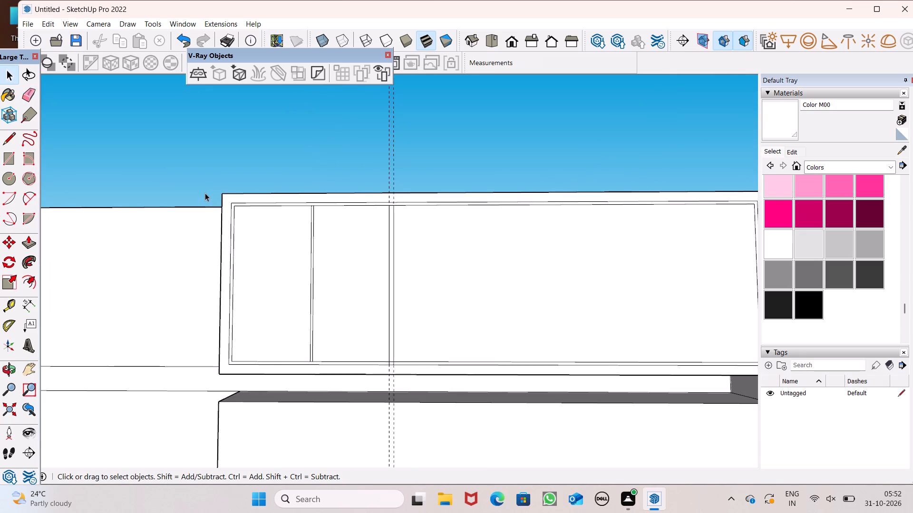
scroll(205, 195, down, 2)
middle_drag(197, 305, 169, 326)
scroll(240, 353, up, 1)
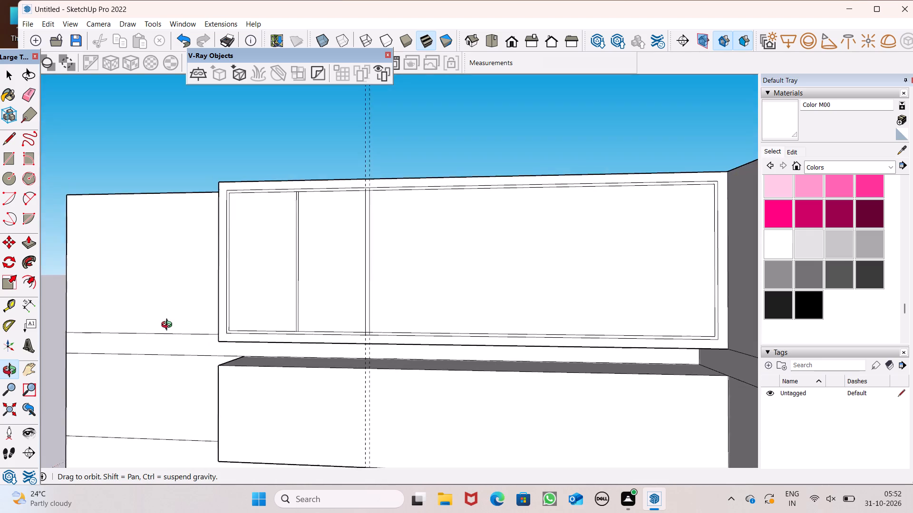
middle_drag(169, 326, 174, 342)
scroll(264, 222, down, 3)
middle_drag(340, 331, 382, 305)
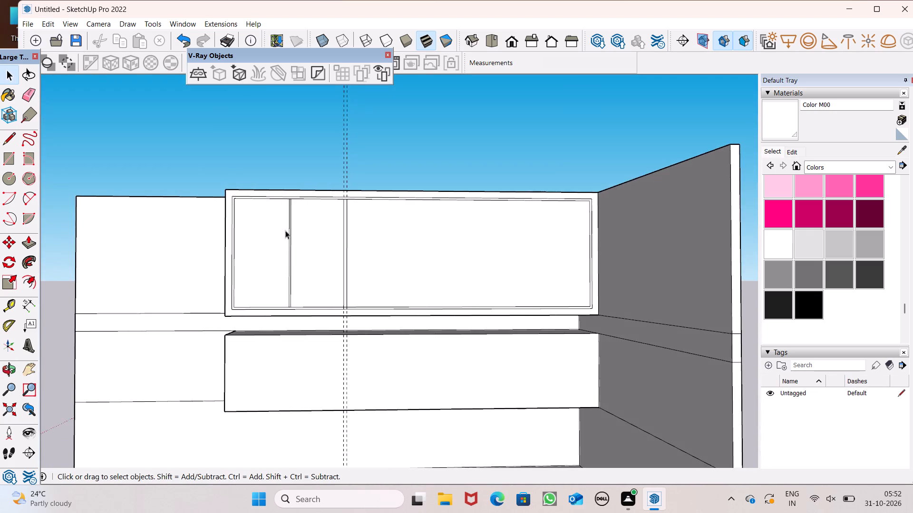
scroll(251, 223, up, 3)
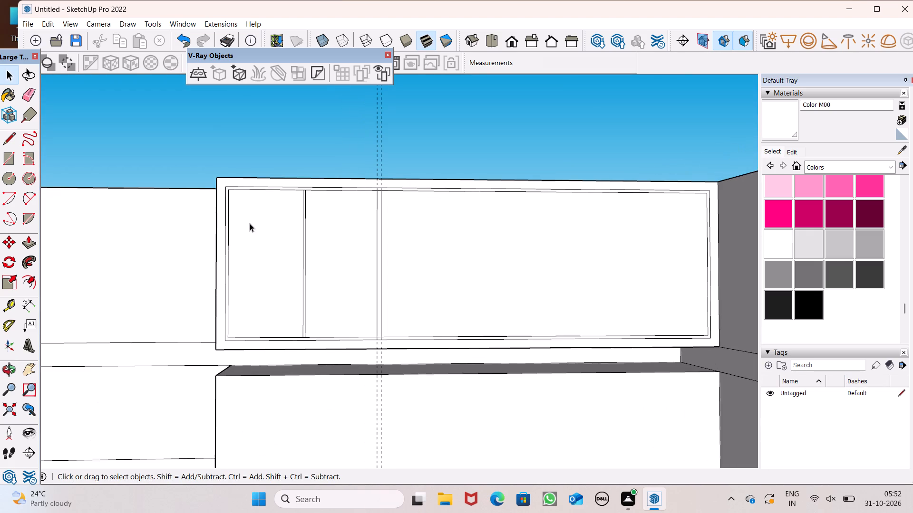
scroll(250, 223, up, 1)
scroll(270, 261, down, 3)
middle_drag(390, 341, 384, 329)
Move the 1" strip's face and edges horizontally away from the 2" divider on the topmost block's front.
scroll(333, 253, up, 1)
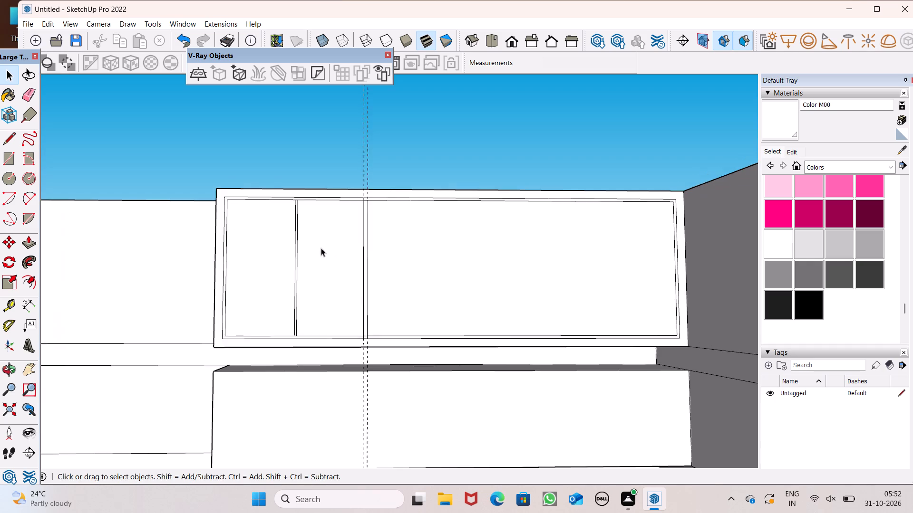
scroll(321, 248, up, 7)
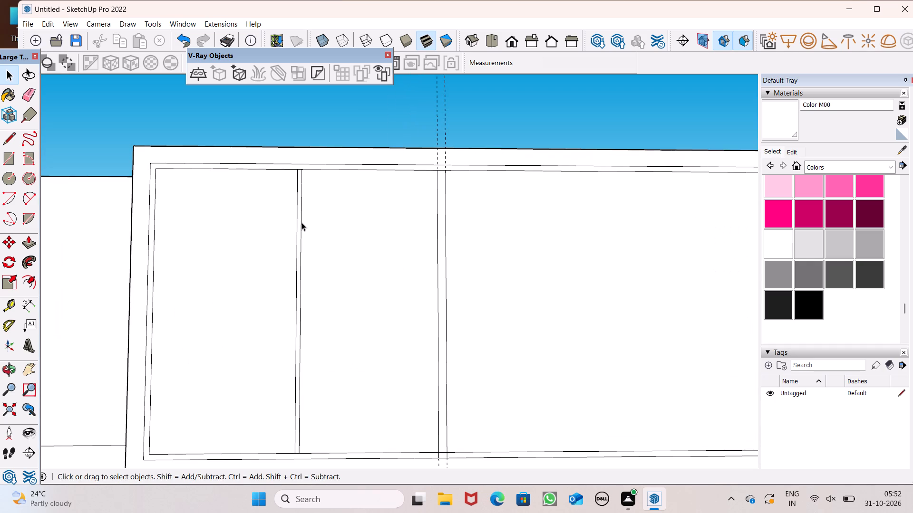
double_click(299, 257)
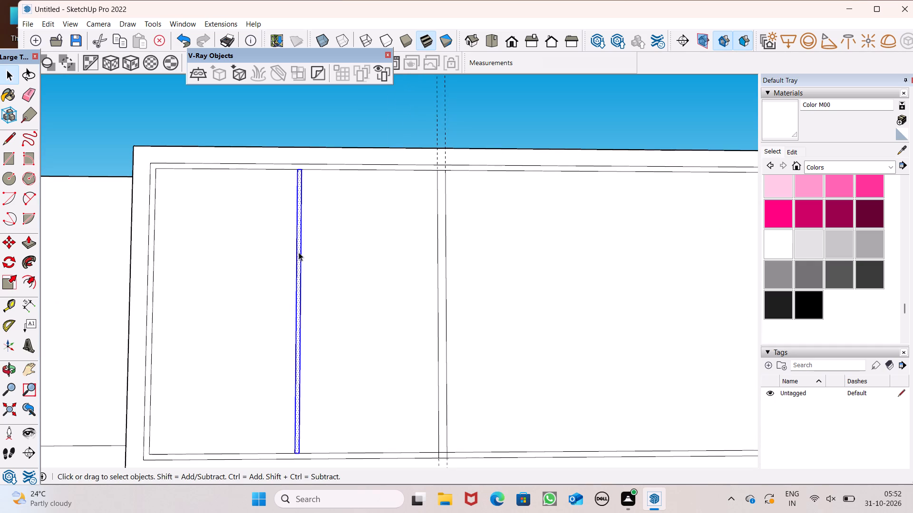
key(m)
key(Return)
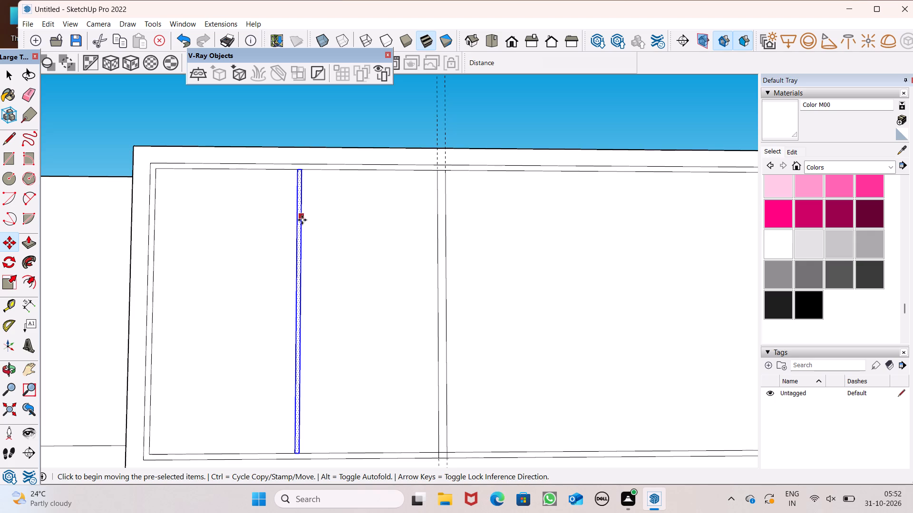
scroll(300, 225, down, 1)
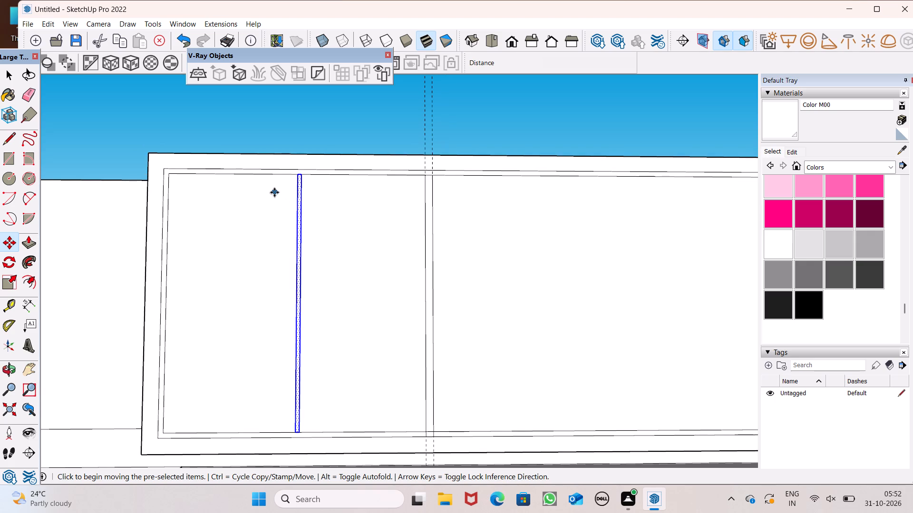
scroll(274, 192, down, 1)
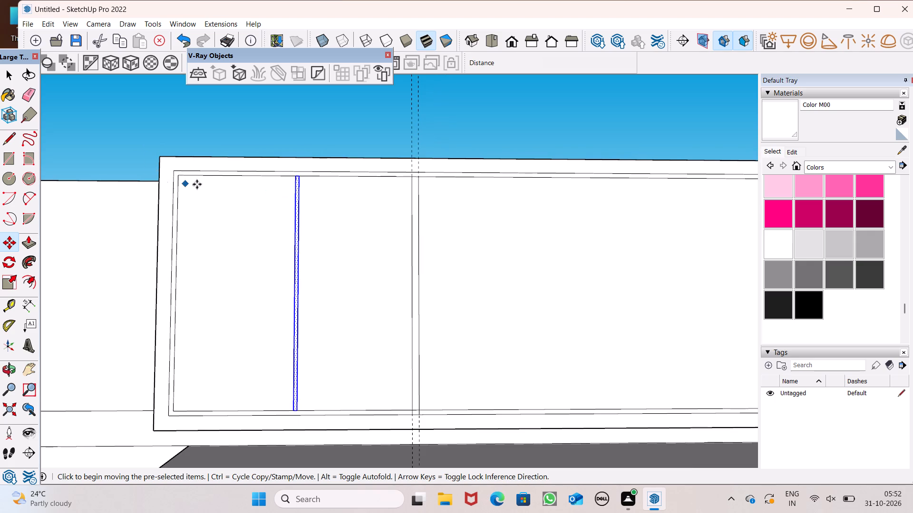
scroll(323, 306, up, 3)
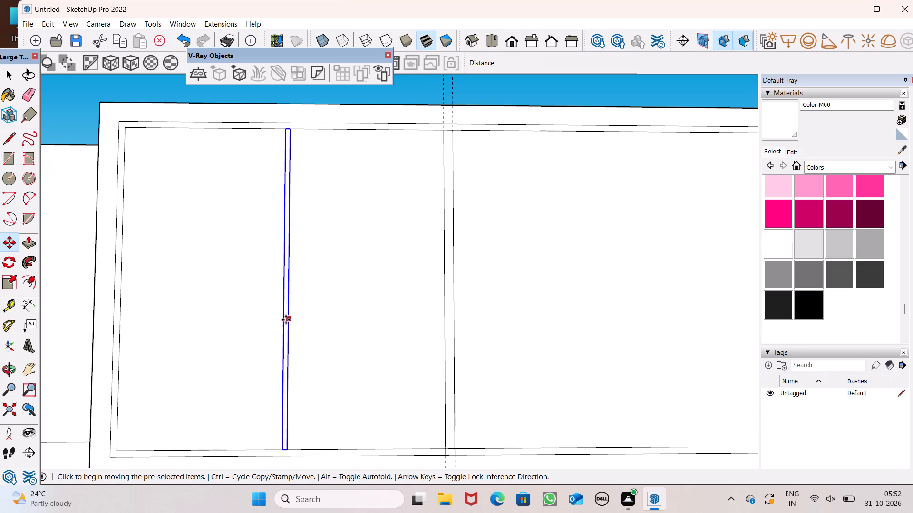
drag(288, 317, 246, 318)
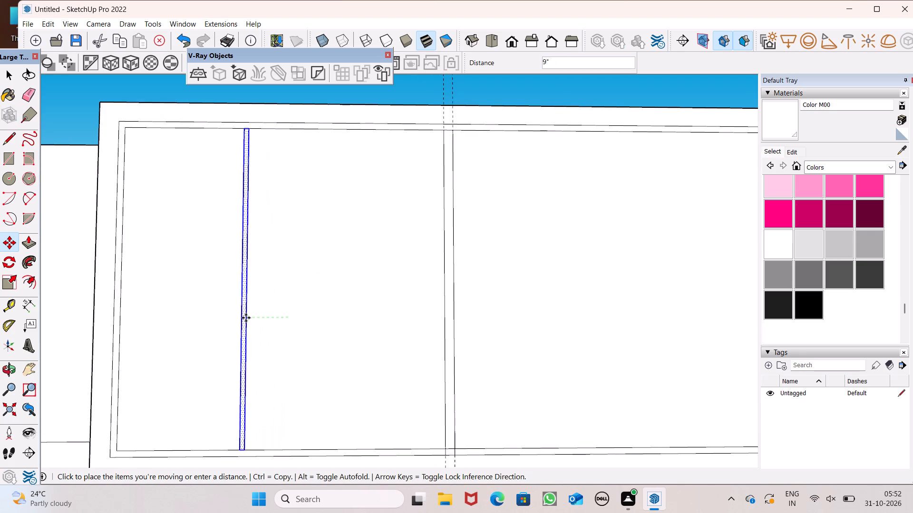
drag(246, 318, 252, 313)
Copy the 1" strip horizontally a short distance toward the 2" divider, leaving a narrow gap between the two strips.
drag(252, 312, 323, 313)
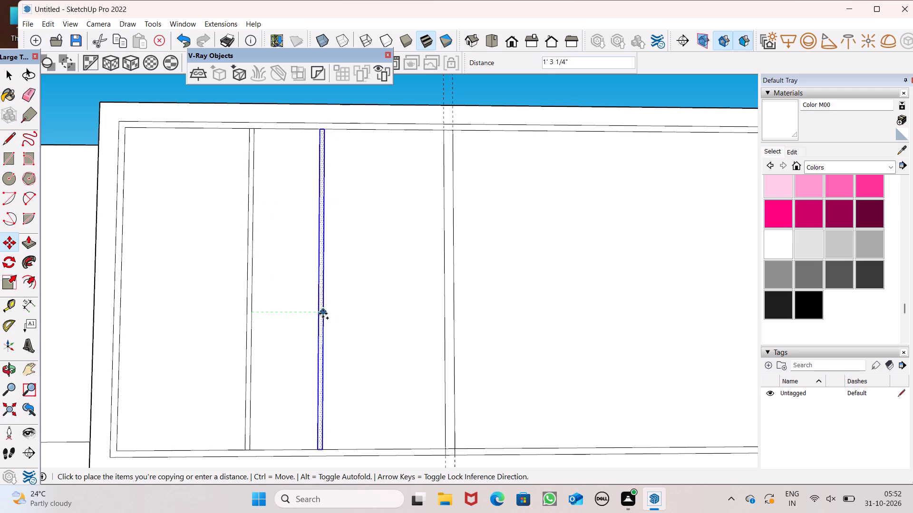
drag(323, 313, 297, 310)
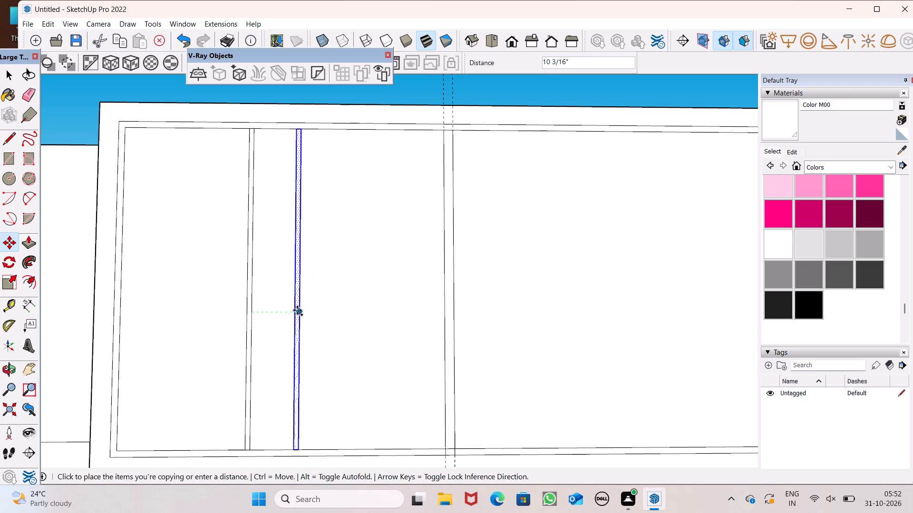
drag(297, 310, 257, 308)
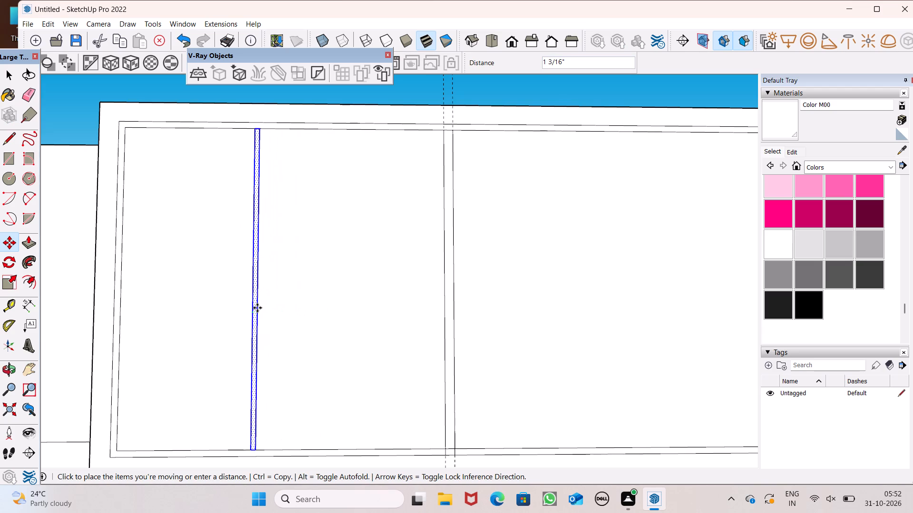
drag(257, 308, 256, 309)
ctrl+drag(255, 309, 262, 313)
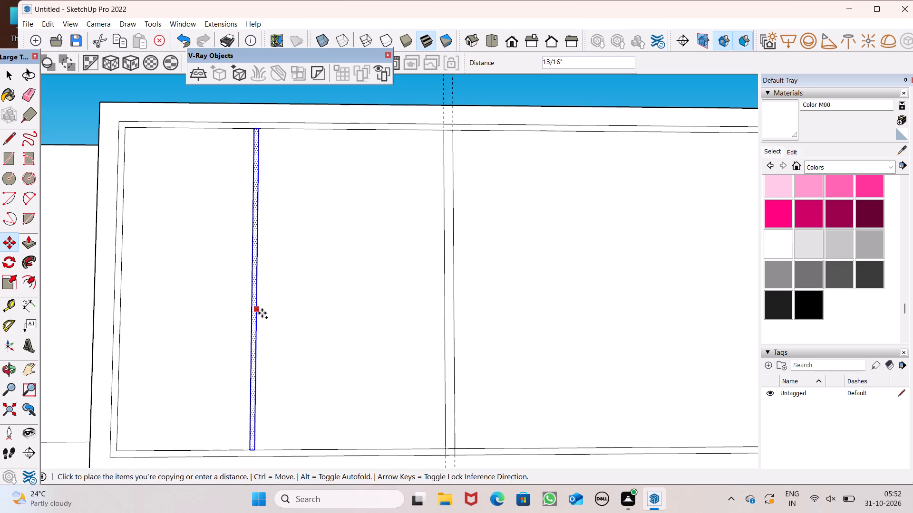
ctrl+drag(262, 313, 279, 315)
scroll(250, 237, down, 11)
key(space)
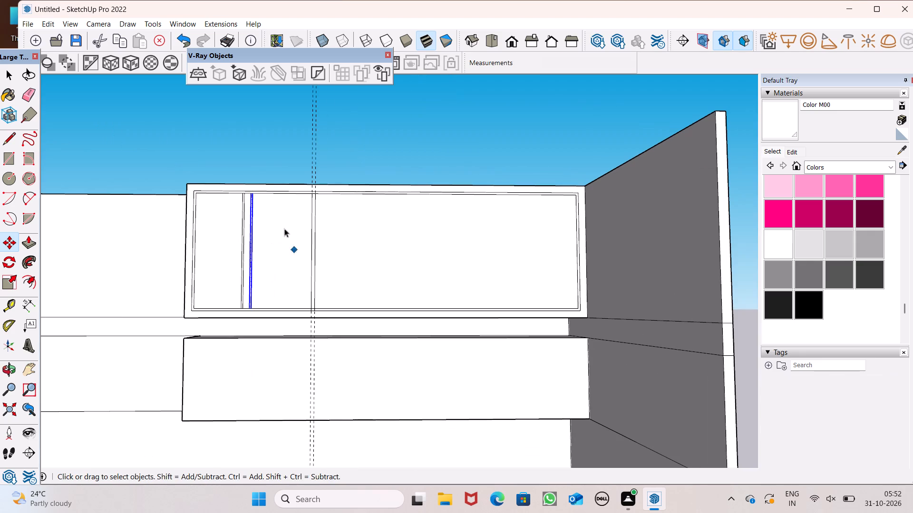
click(247, 135)
Draw two short lines extending the strips' facing edges across the top border band to its outer line.
scroll(179, 137, down, 4)
scroll(344, 170, up, 6)
scroll(336, 183, down, 1)
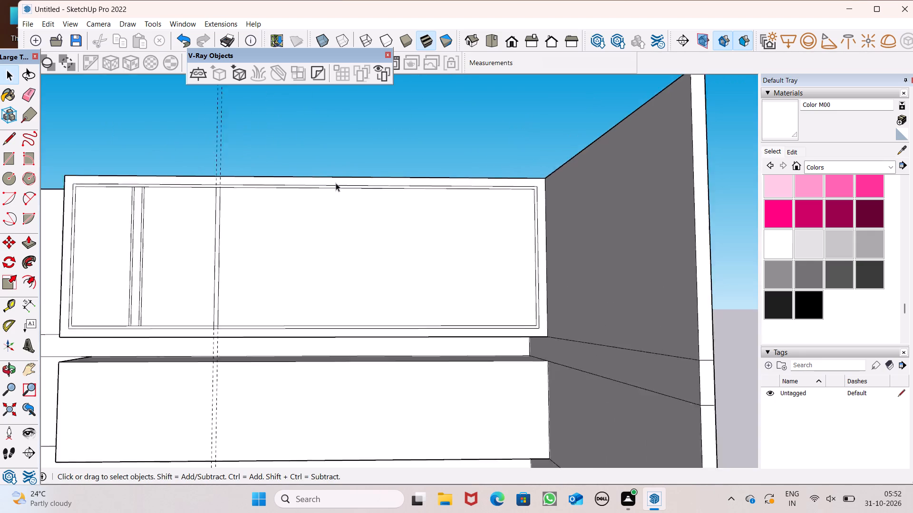
scroll(336, 183, down, 1)
scroll(390, 197, up, 2)
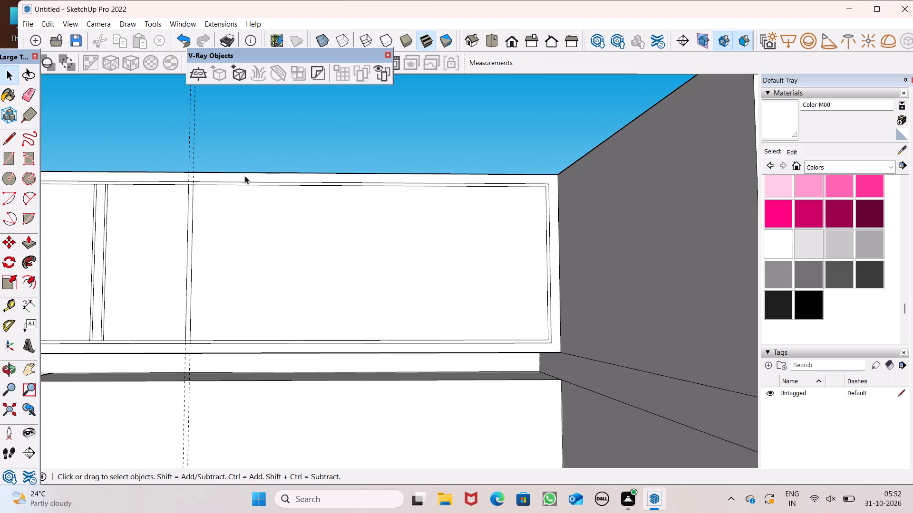
click(34, 95)
scroll(364, 198, down, 1)
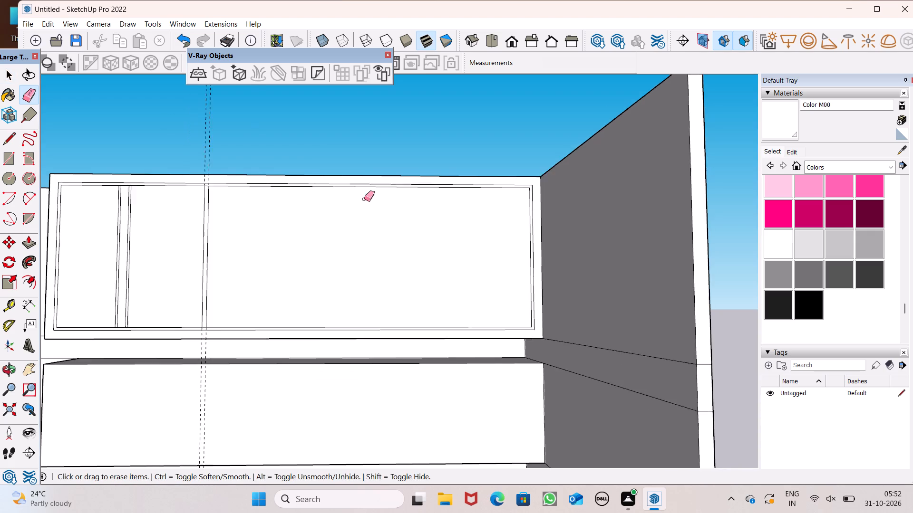
scroll(364, 199, down, 1)
scroll(158, 258, up, 7)
scroll(155, 153, up, 6)
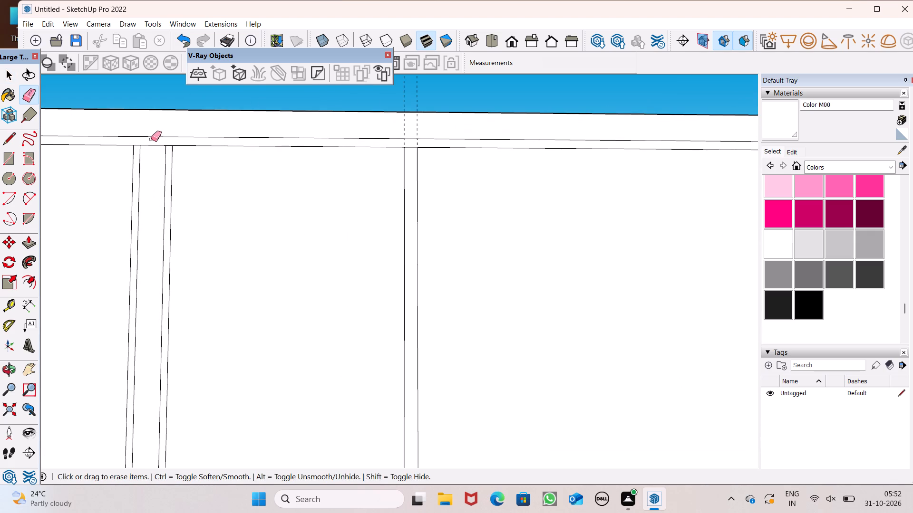
click(1, 144)
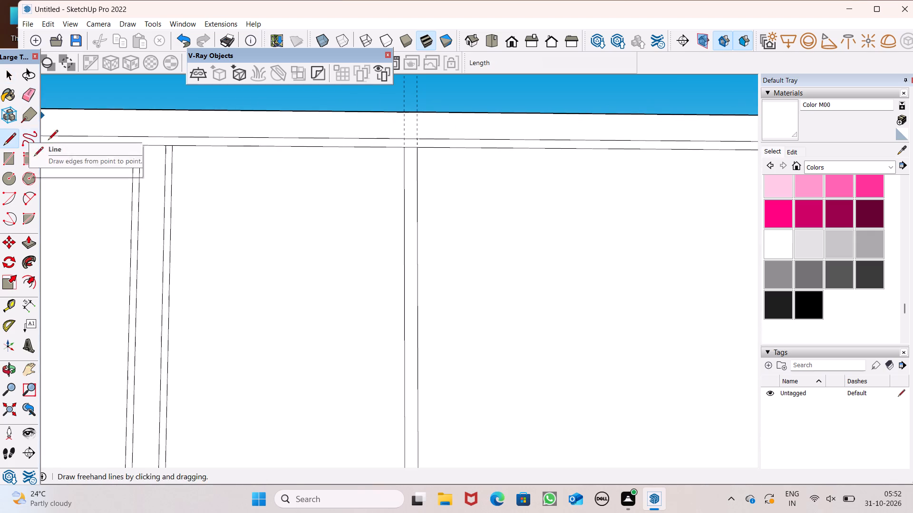
scroll(157, 161, up, 4)
click(133, 141)
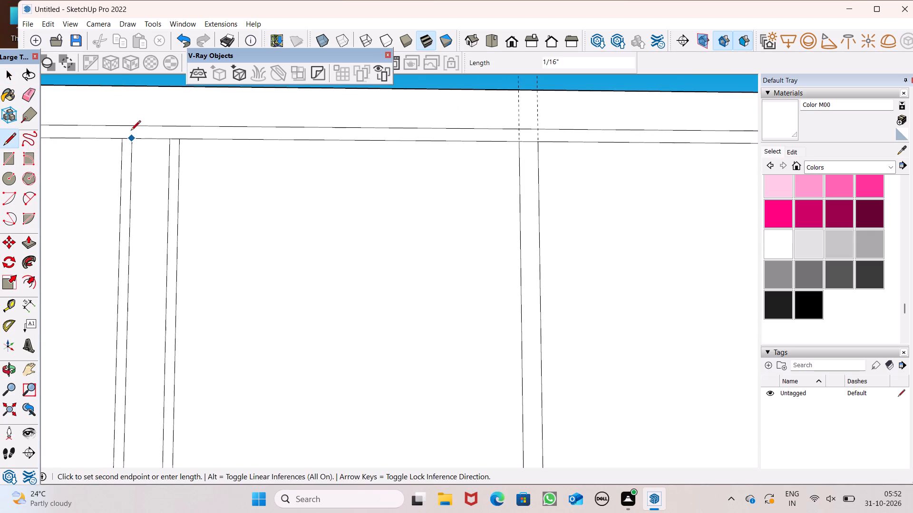
click(131, 128)
click(170, 141)
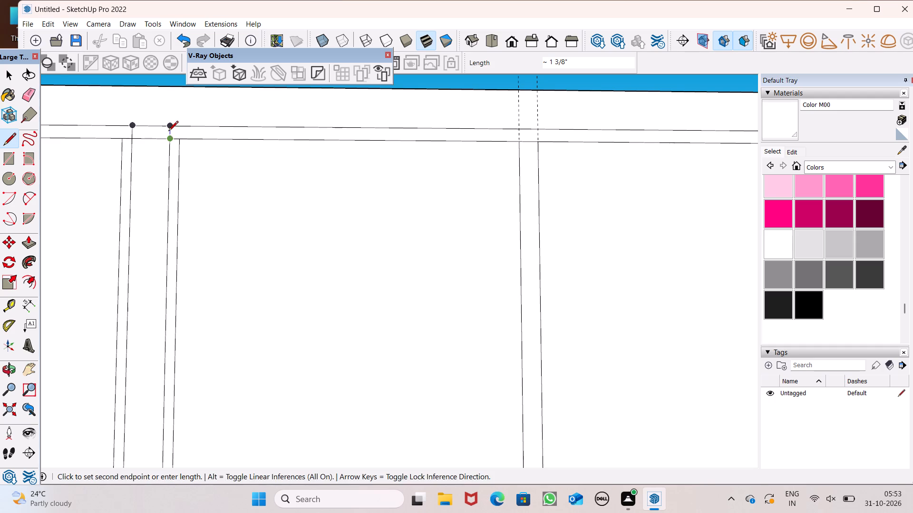
click(168, 130)
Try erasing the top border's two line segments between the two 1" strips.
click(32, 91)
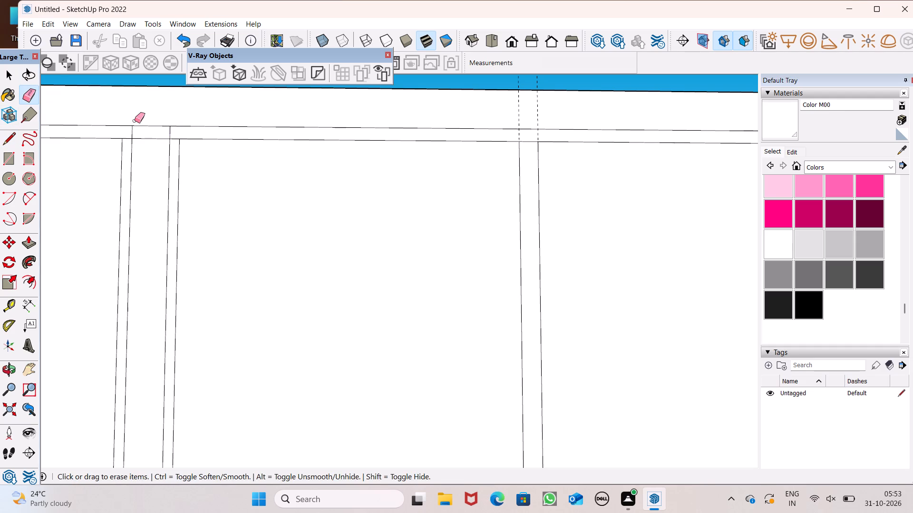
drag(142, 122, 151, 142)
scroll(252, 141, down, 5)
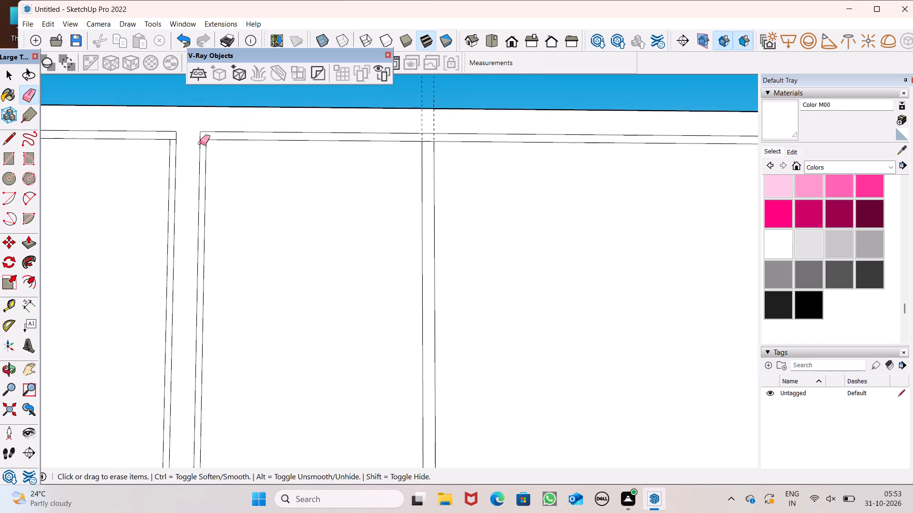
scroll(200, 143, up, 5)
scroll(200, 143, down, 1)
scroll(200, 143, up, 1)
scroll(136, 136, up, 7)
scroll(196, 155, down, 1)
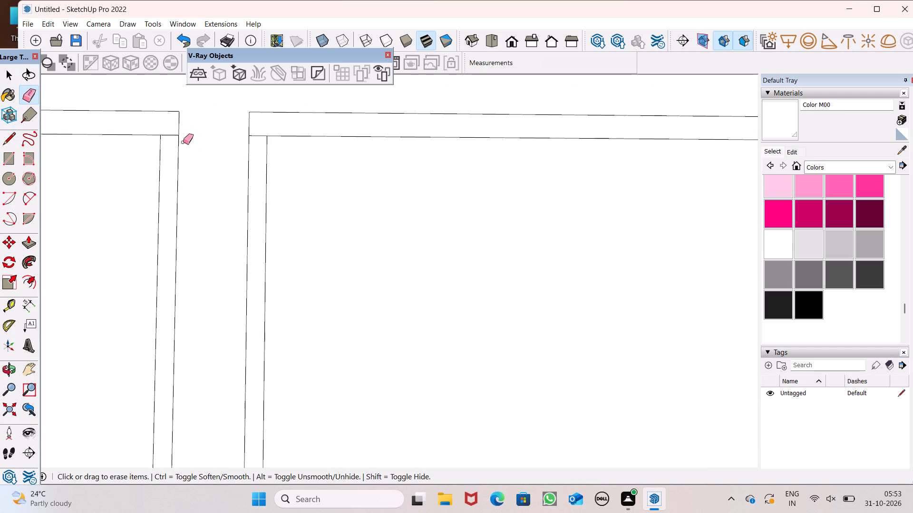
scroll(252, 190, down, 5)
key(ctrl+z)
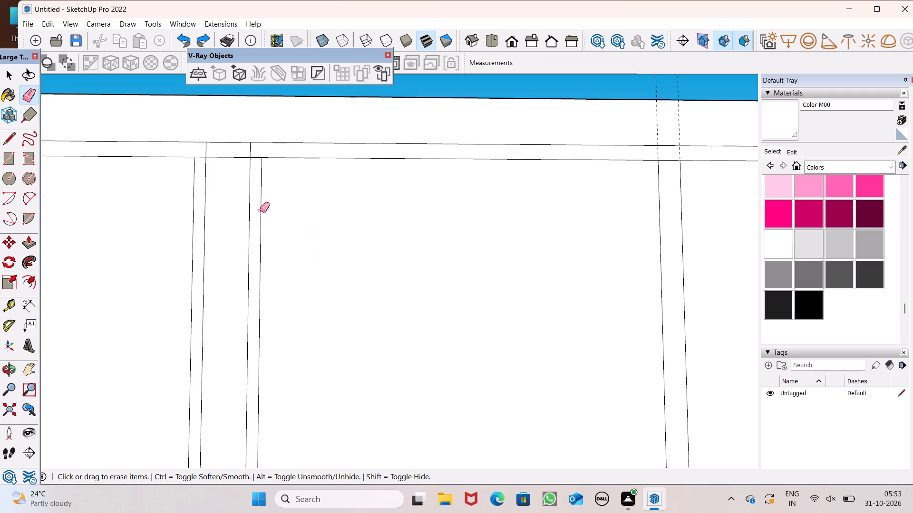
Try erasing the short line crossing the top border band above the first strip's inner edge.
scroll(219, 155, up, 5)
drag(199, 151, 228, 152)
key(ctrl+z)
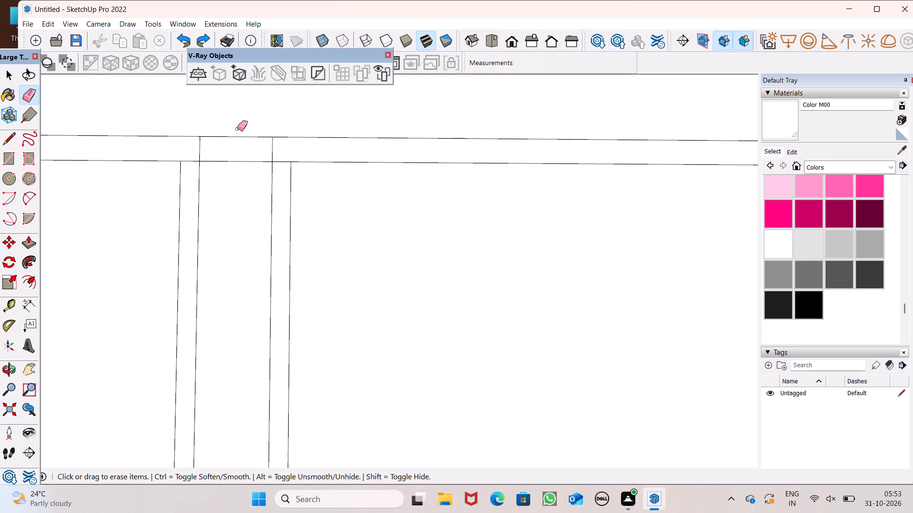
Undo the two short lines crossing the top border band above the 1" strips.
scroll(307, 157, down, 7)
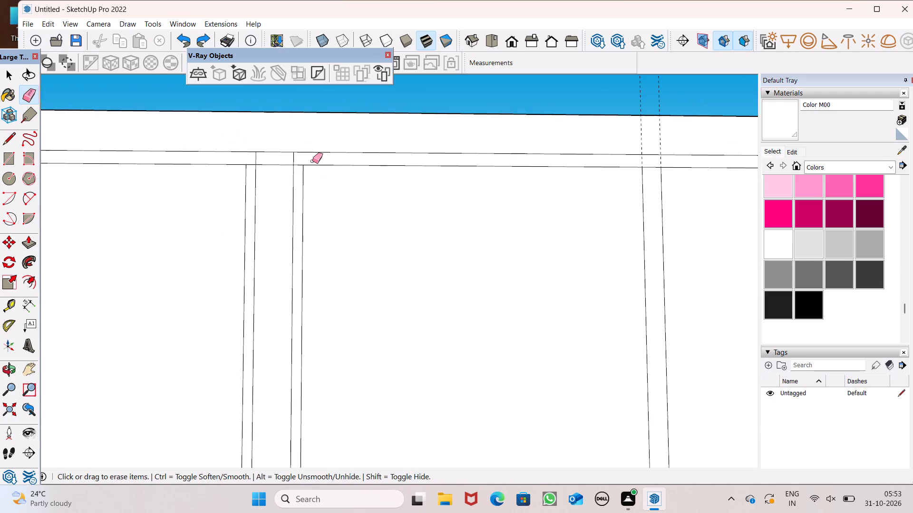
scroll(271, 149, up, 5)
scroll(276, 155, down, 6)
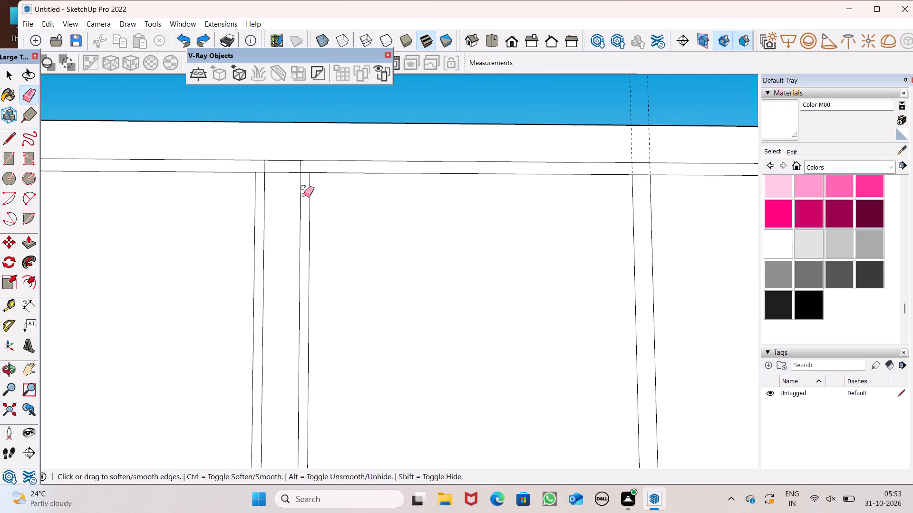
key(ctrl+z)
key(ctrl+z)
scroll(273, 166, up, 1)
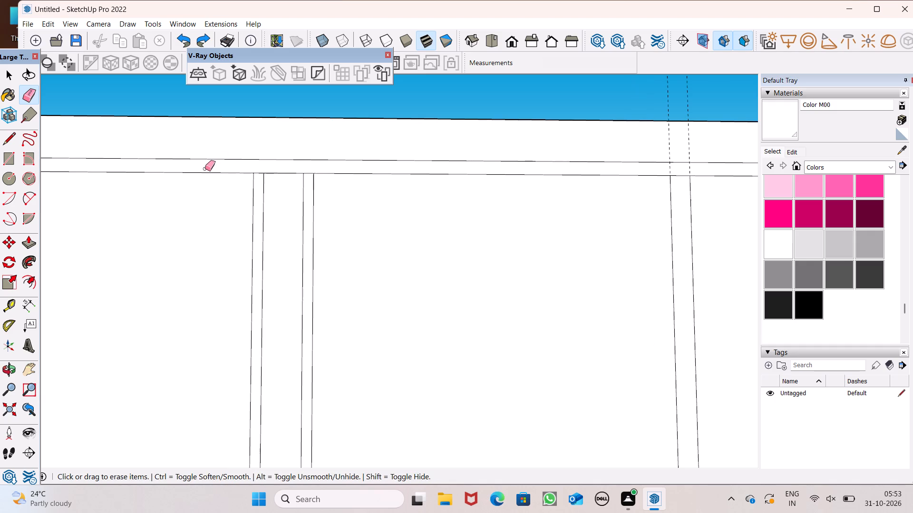
Draw two lines about 1 3/8" long extending the 1" strips' facing edges across the top border band to its outer line.
click(4, 145)
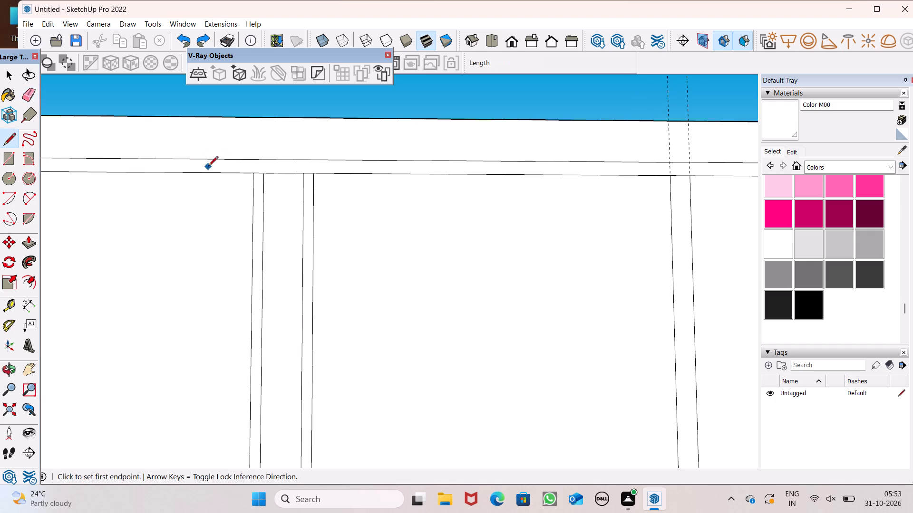
scroll(219, 170, up, 5)
click(288, 175)
click(291, 155)
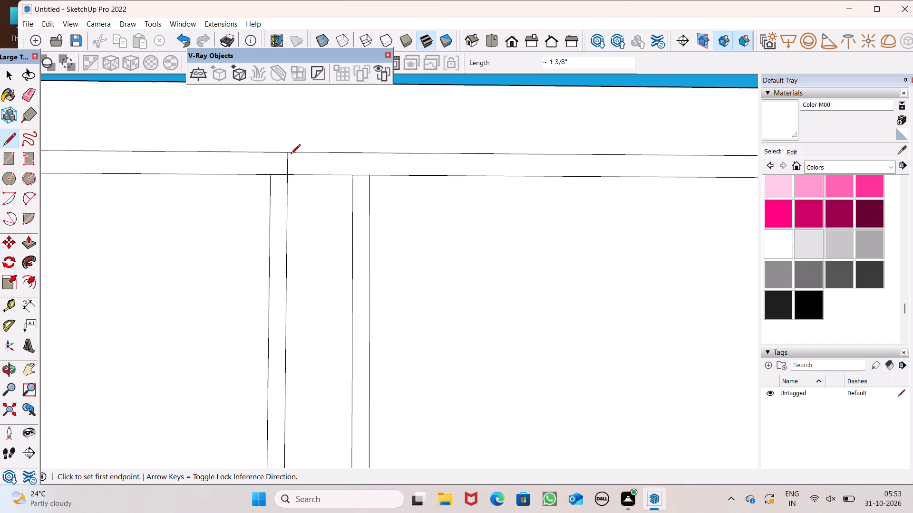
drag(352, 177, 352, 171)
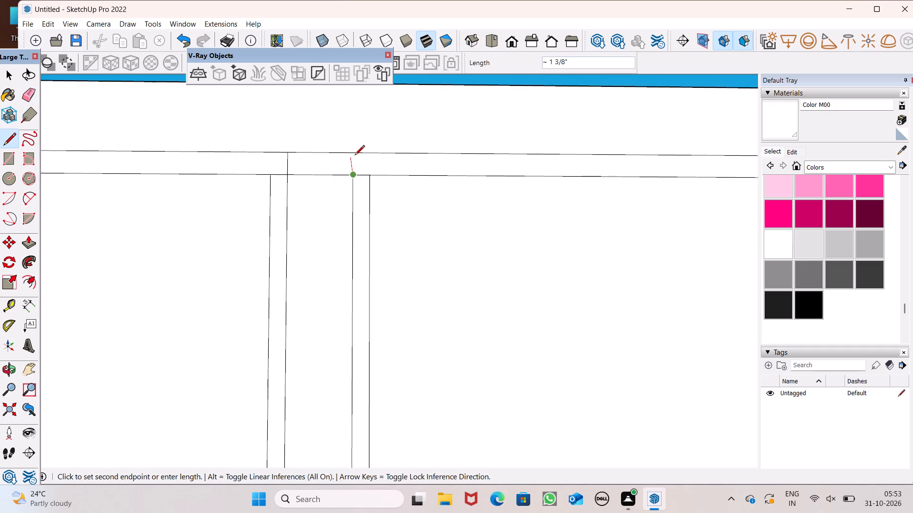
click(355, 156)
Erase the top border's two line segments between the 1" strips and the inner-line pieces crossing each strip's top end.
click(20, 97)
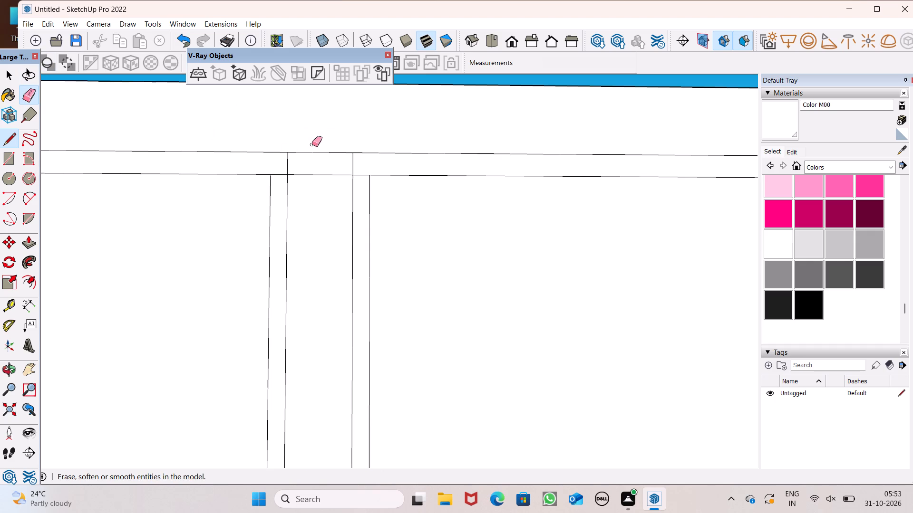
drag(324, 146, 320, 186)
scroll(319, 124, down, 15)
scroll(310, 139, up, 6)
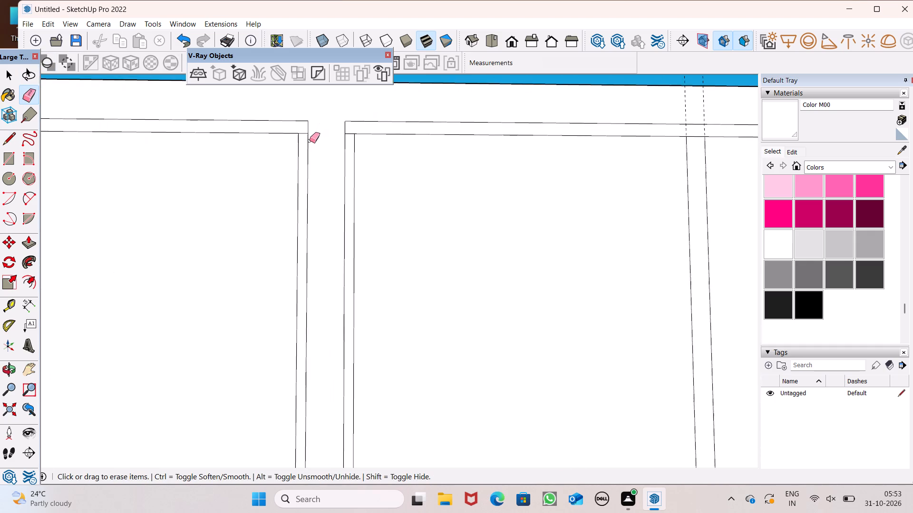
scroll(310, 141, up, 9)
drag(296, 127, 301, 131)
drag(398, 126, 399, 133)
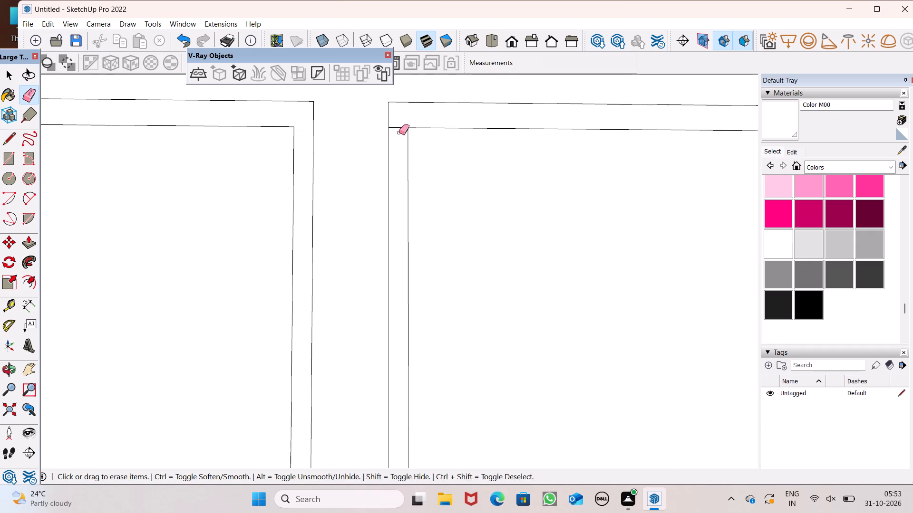
drag(399, 133, 399, 135)
Draw short lines extending the 1" strips' facing edges across the bottom border band to its outer line.
scroll(316, 162, down, 13)
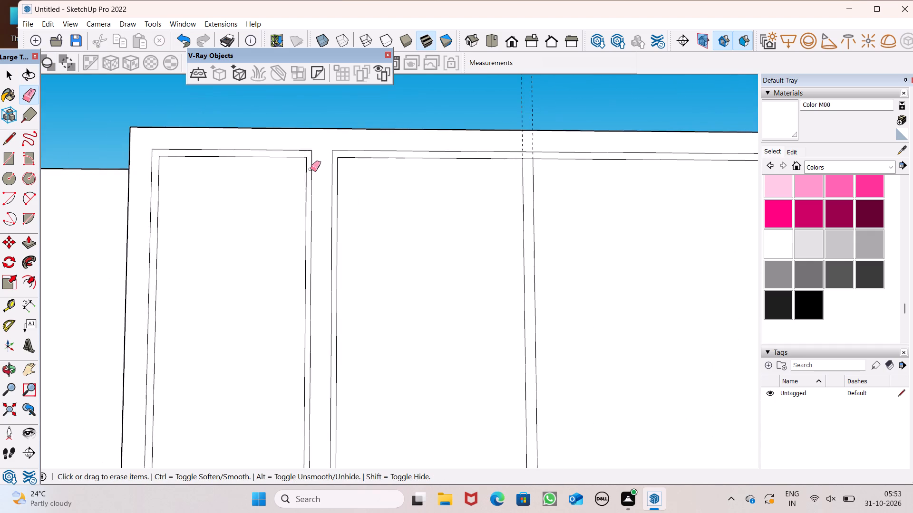
scroll(311, 169, down, 5)
middle_drag(341, 233, 385, 206)
scroll(363, 173, down, 2)
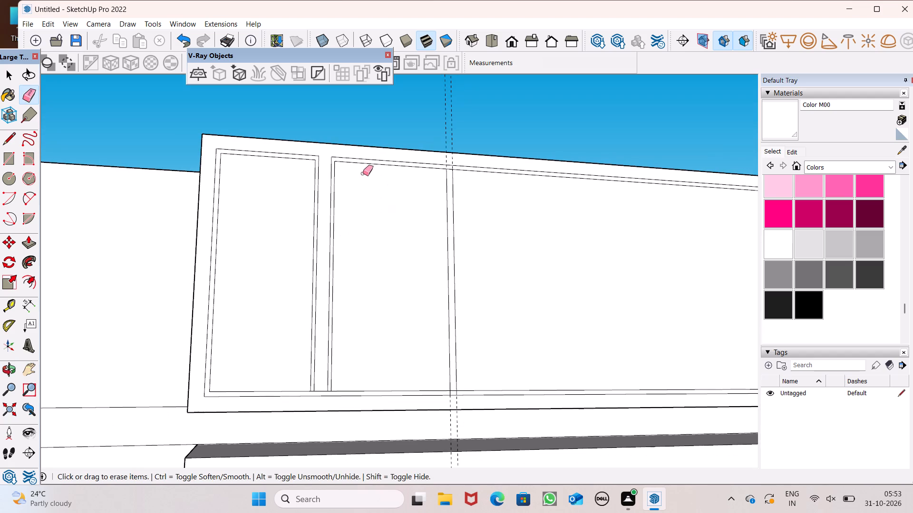
scroll(379, 168, down, 7)
scroll(356, 279, up, 2)
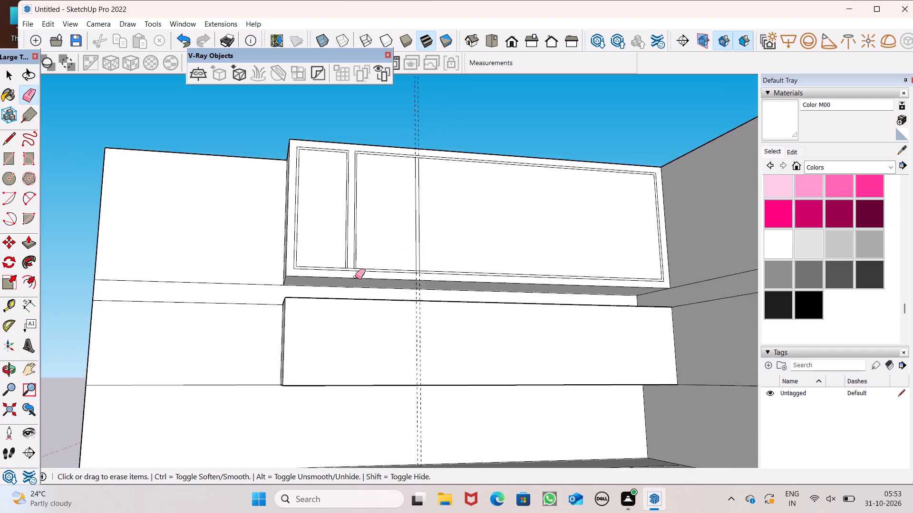
scroll(355, 277, up, 7)
scroll(339, 234, up, 7)
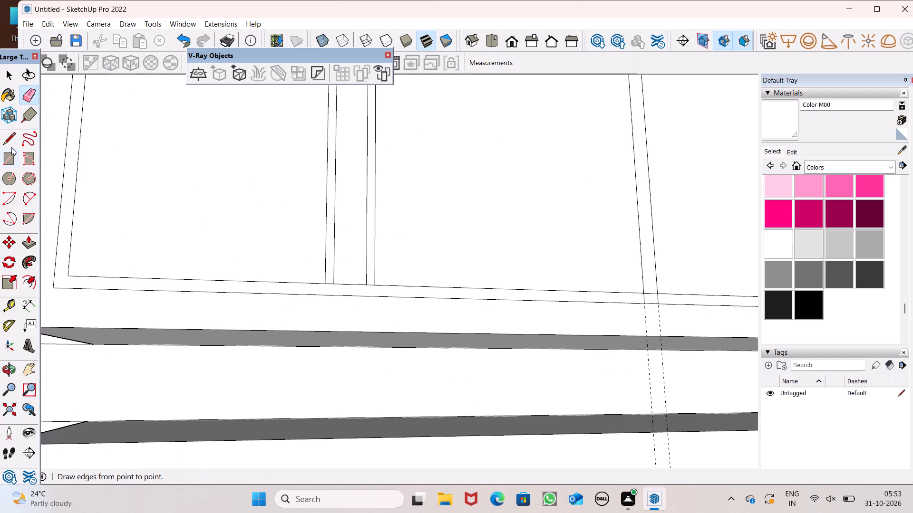
click(12, 144)
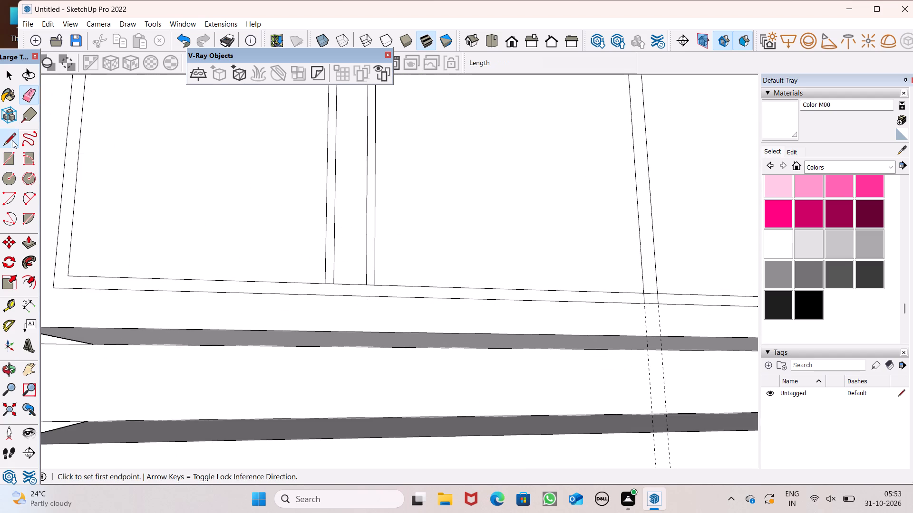
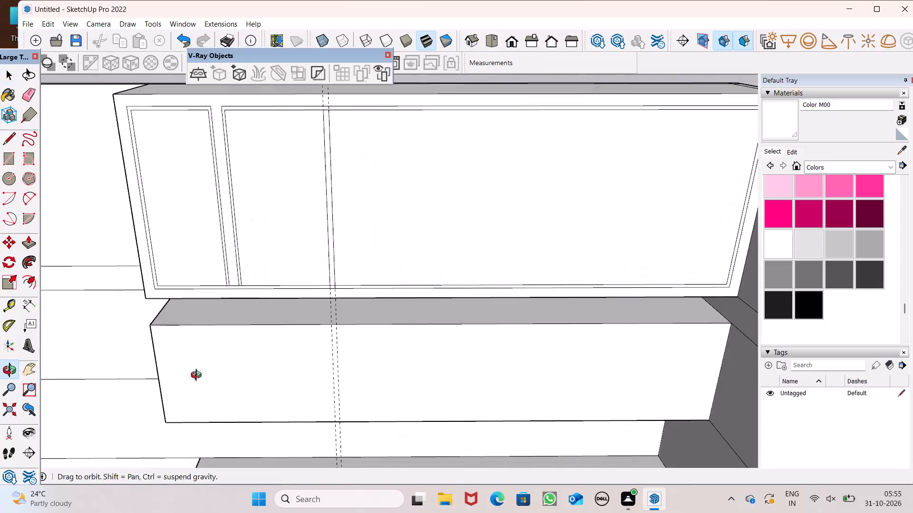
Draw two lines about 1 3/8" long extending the 1" strips' facing edges across the bottom border band to its outer line.
scroll(228, 342, up, 1)
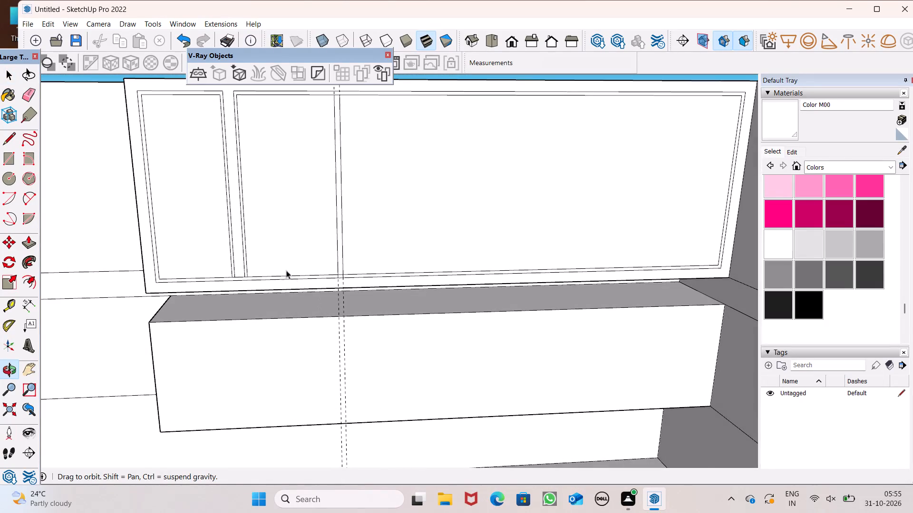
scroll(247, 218, up, 6)
click(2, 143)
scroll(163, 311, up, 2)
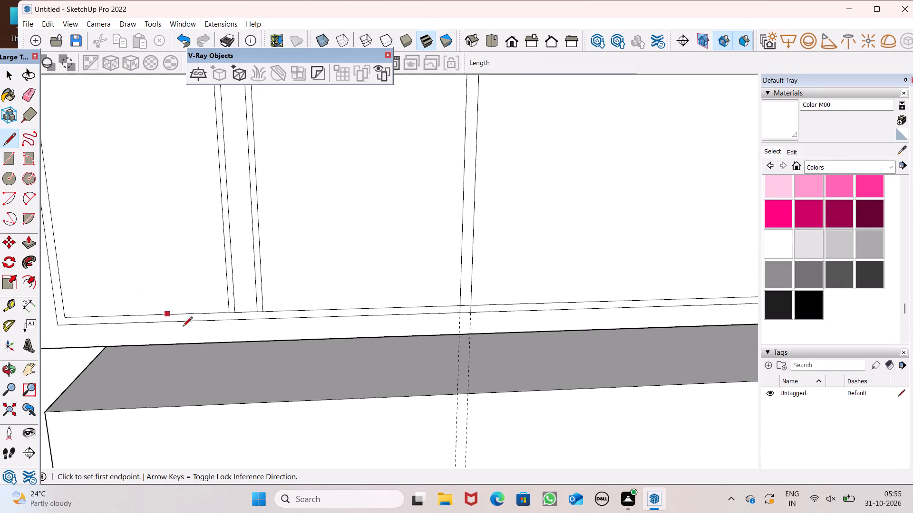
scroll(183, 327, up, 6)
scroll(200, 213, up, 5)
scroll(255, 275, up, 6)
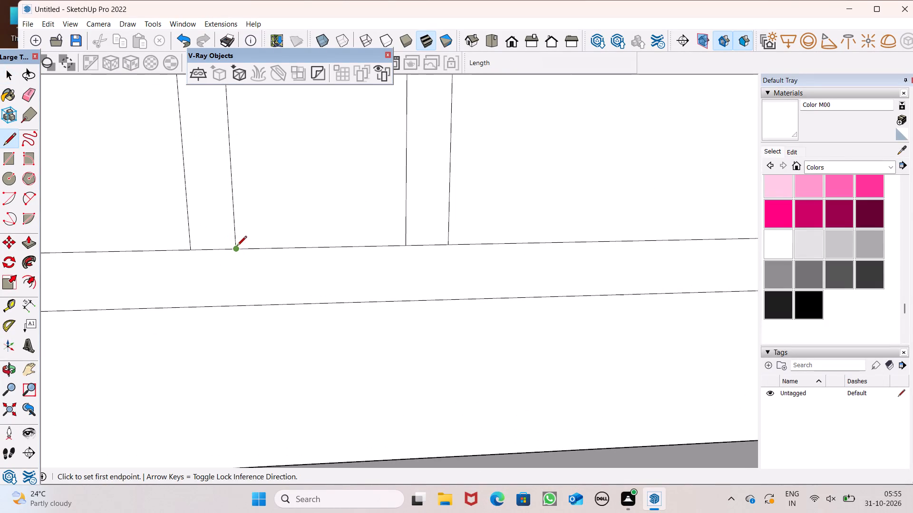
click(237, 247)
click(240, 307)
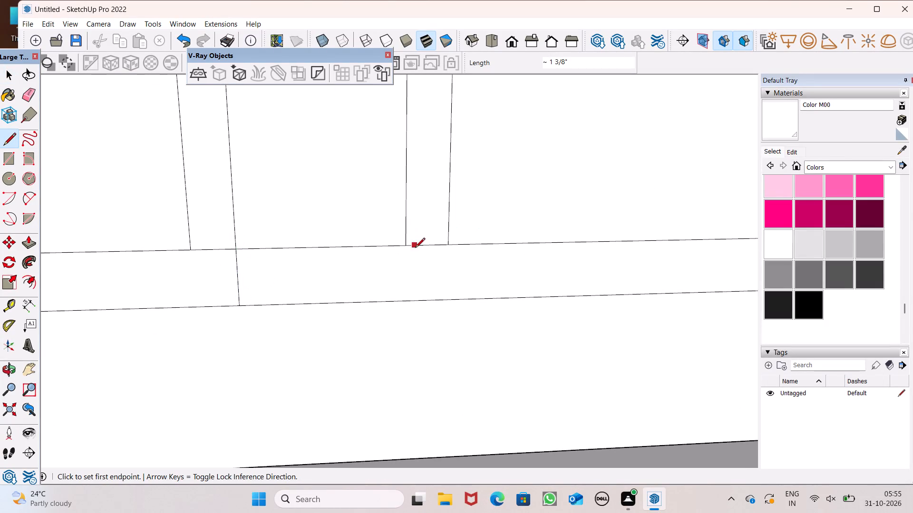
click(407, 244)
click(411, 302)
scroll(317, 249, down, 7)
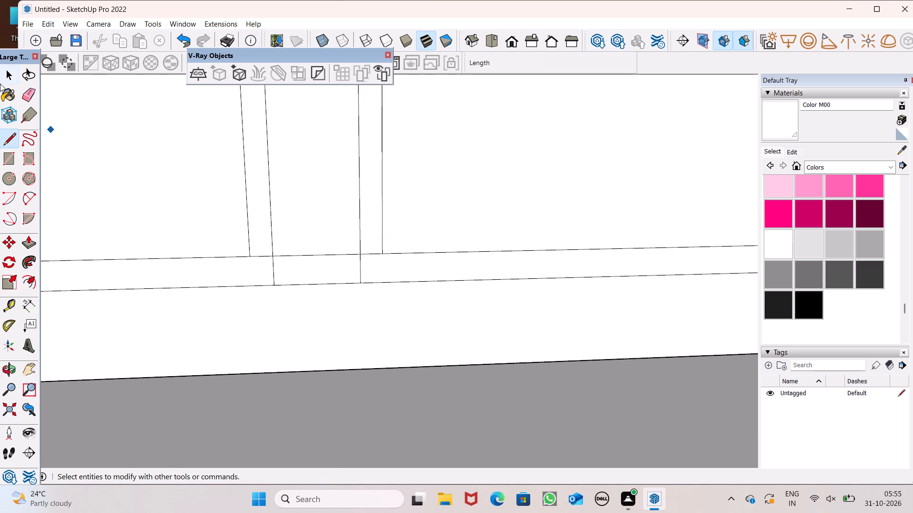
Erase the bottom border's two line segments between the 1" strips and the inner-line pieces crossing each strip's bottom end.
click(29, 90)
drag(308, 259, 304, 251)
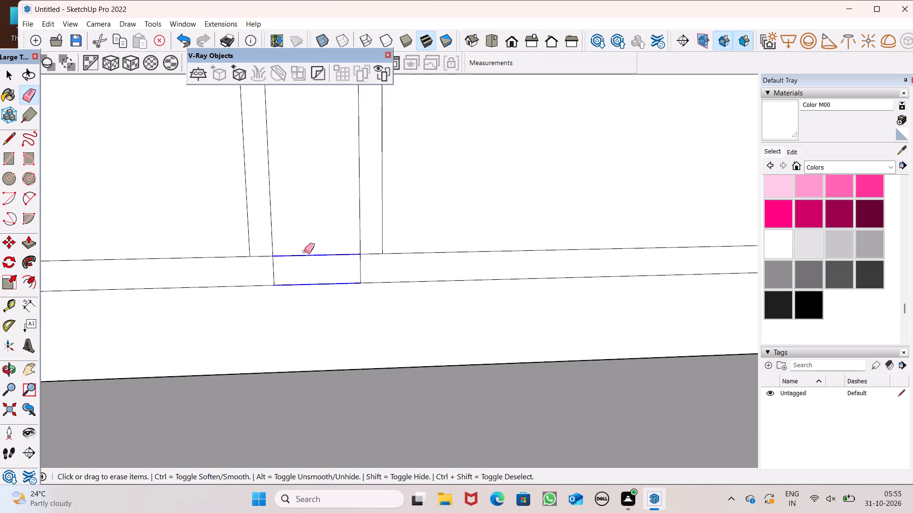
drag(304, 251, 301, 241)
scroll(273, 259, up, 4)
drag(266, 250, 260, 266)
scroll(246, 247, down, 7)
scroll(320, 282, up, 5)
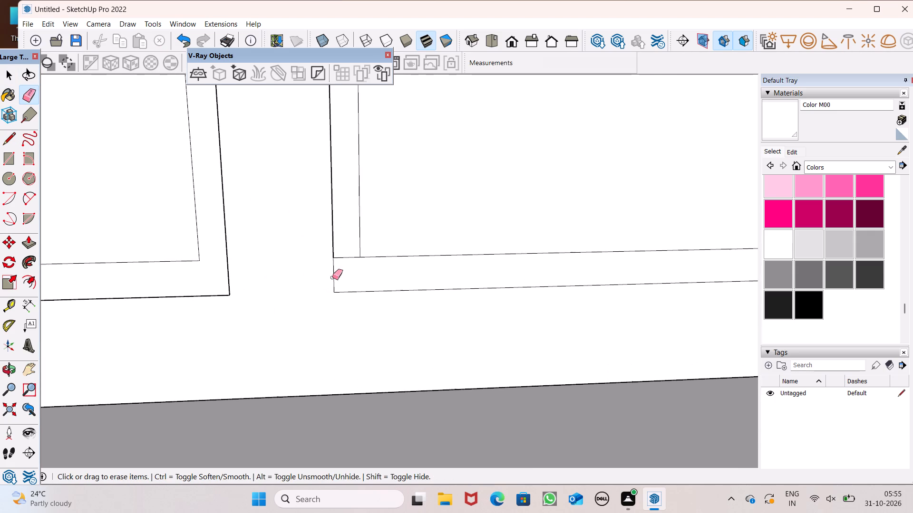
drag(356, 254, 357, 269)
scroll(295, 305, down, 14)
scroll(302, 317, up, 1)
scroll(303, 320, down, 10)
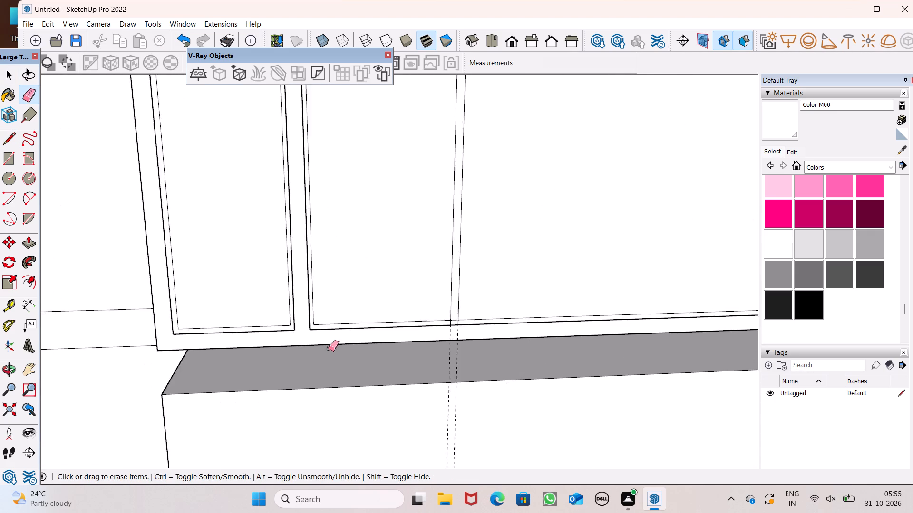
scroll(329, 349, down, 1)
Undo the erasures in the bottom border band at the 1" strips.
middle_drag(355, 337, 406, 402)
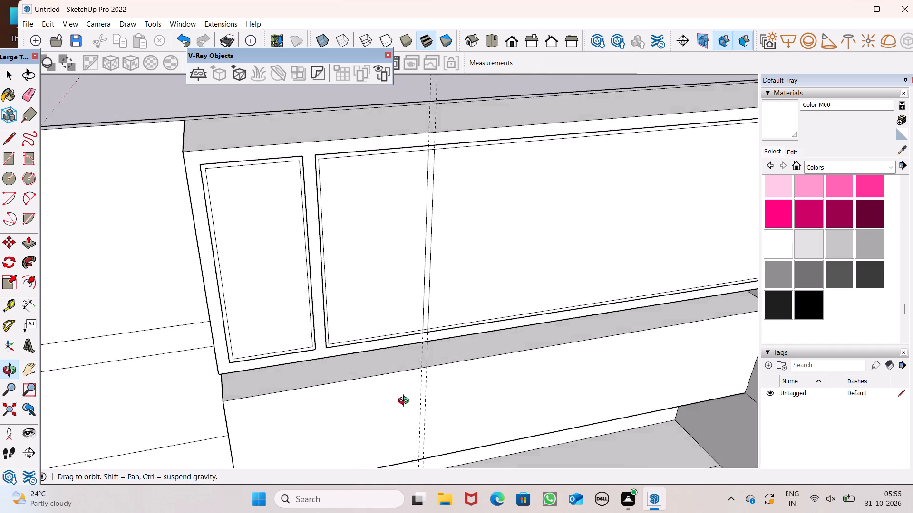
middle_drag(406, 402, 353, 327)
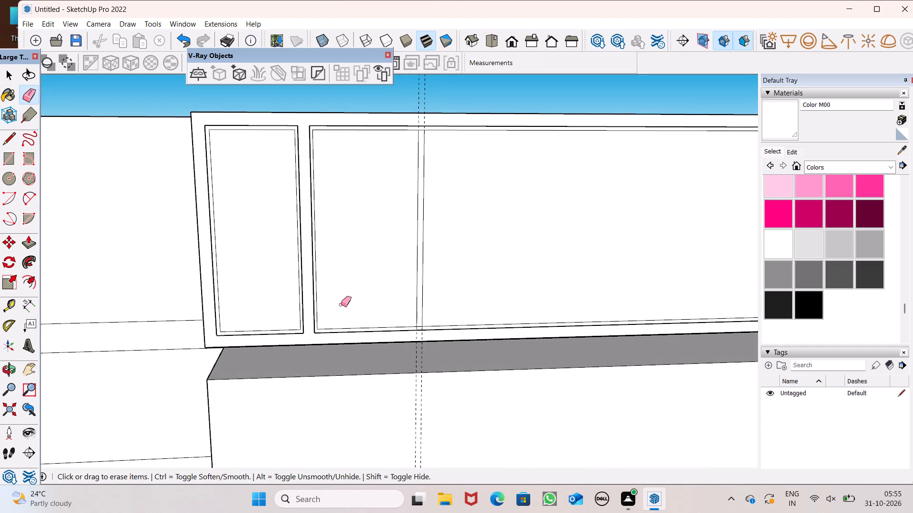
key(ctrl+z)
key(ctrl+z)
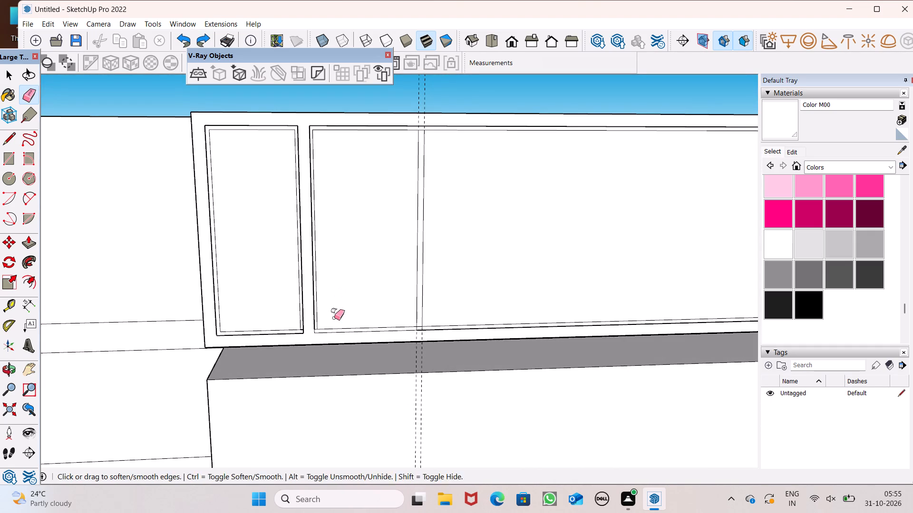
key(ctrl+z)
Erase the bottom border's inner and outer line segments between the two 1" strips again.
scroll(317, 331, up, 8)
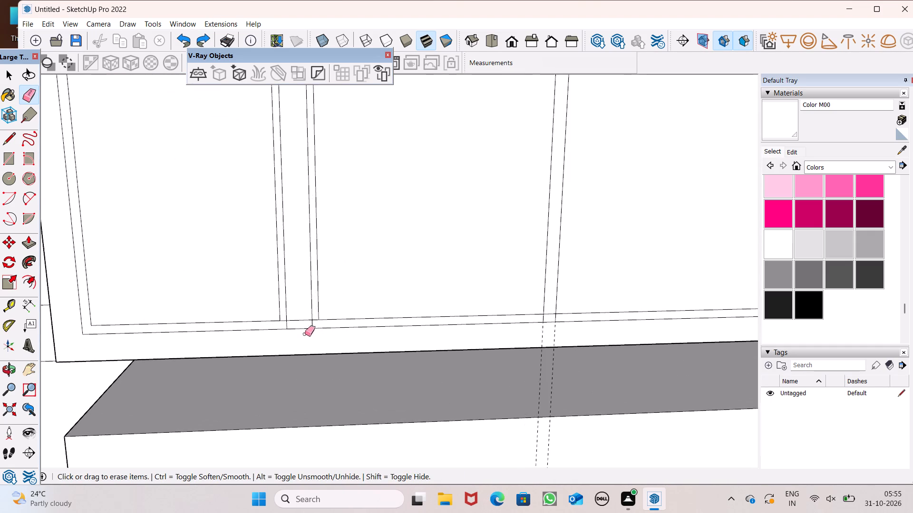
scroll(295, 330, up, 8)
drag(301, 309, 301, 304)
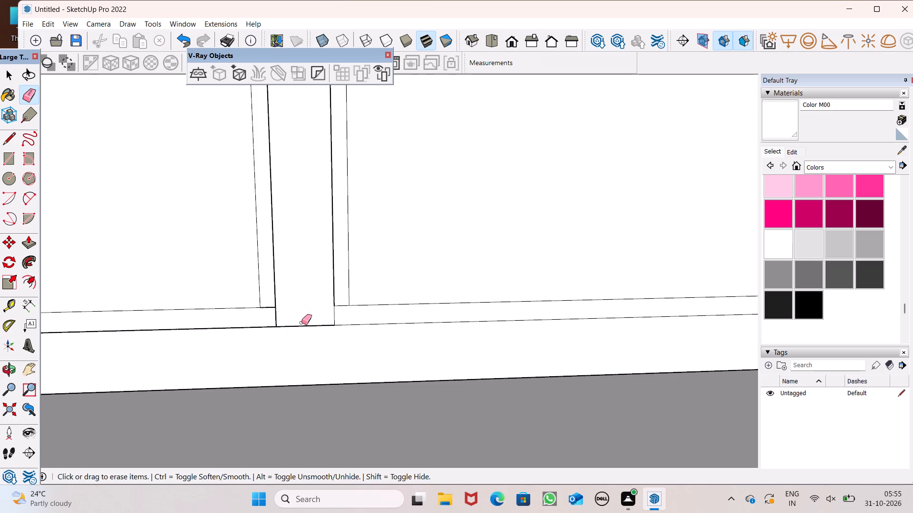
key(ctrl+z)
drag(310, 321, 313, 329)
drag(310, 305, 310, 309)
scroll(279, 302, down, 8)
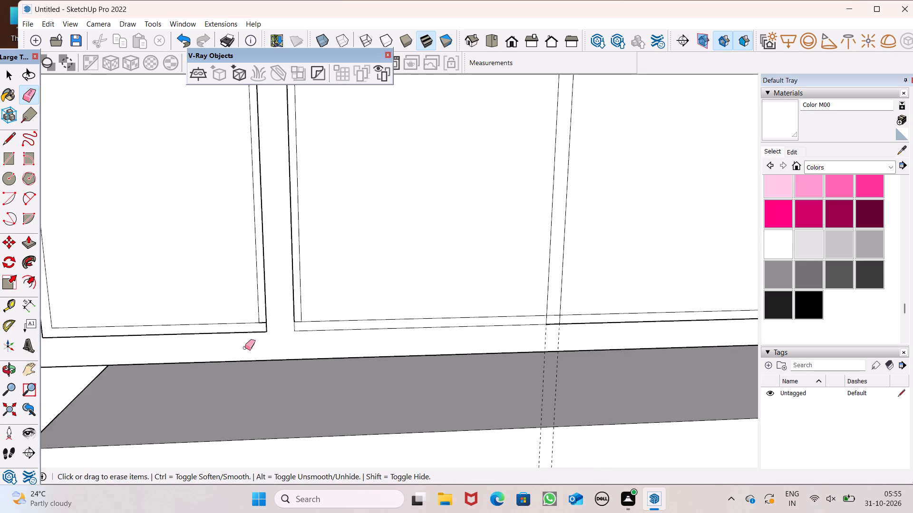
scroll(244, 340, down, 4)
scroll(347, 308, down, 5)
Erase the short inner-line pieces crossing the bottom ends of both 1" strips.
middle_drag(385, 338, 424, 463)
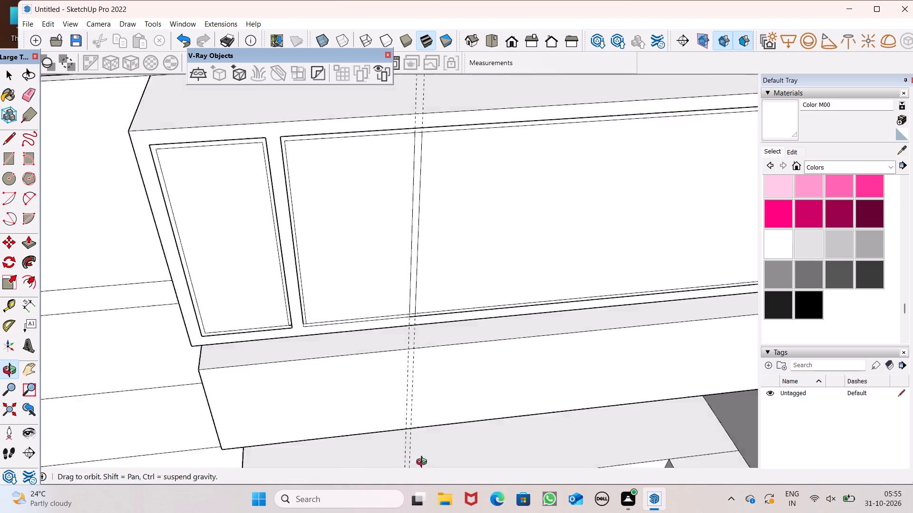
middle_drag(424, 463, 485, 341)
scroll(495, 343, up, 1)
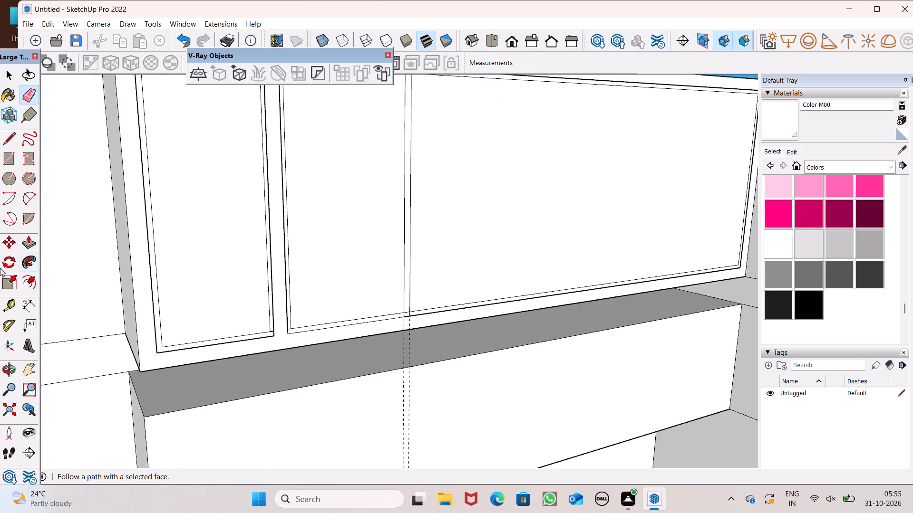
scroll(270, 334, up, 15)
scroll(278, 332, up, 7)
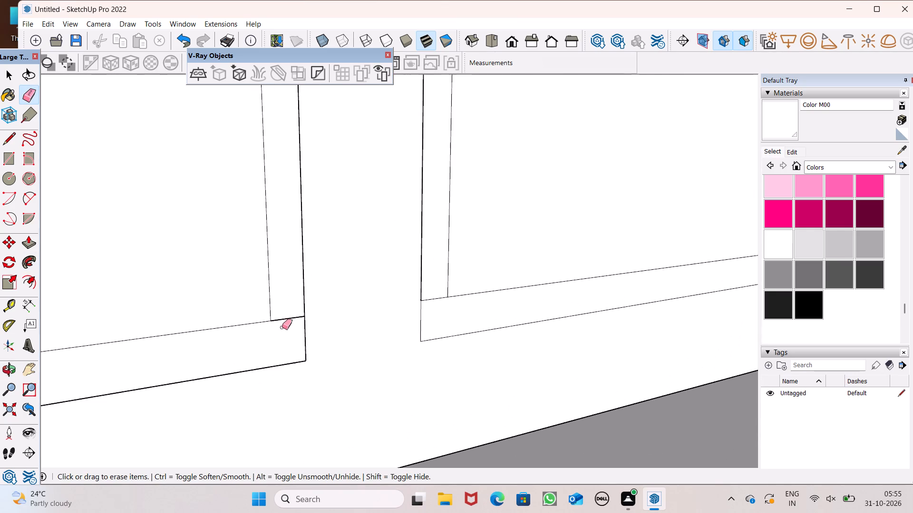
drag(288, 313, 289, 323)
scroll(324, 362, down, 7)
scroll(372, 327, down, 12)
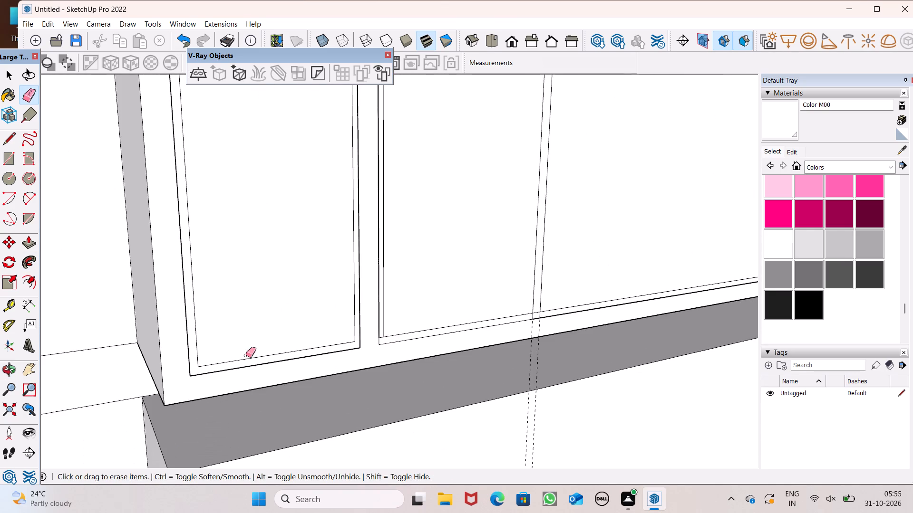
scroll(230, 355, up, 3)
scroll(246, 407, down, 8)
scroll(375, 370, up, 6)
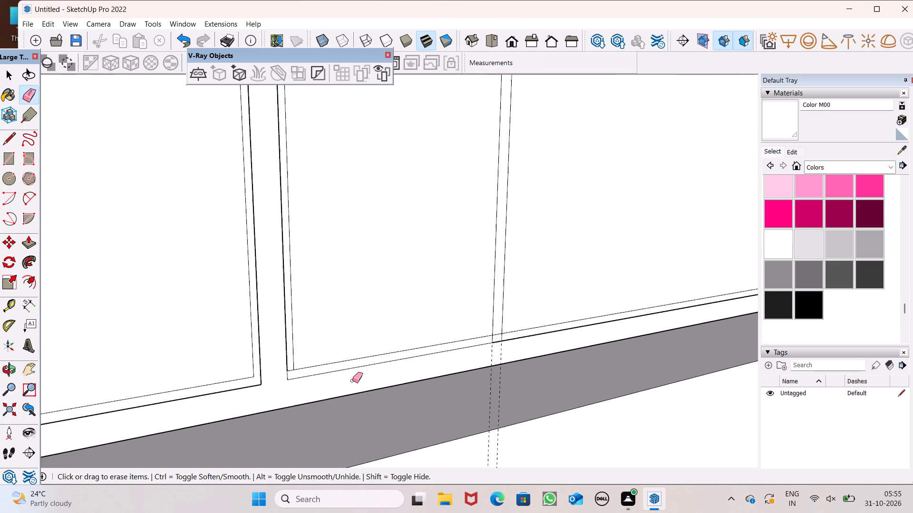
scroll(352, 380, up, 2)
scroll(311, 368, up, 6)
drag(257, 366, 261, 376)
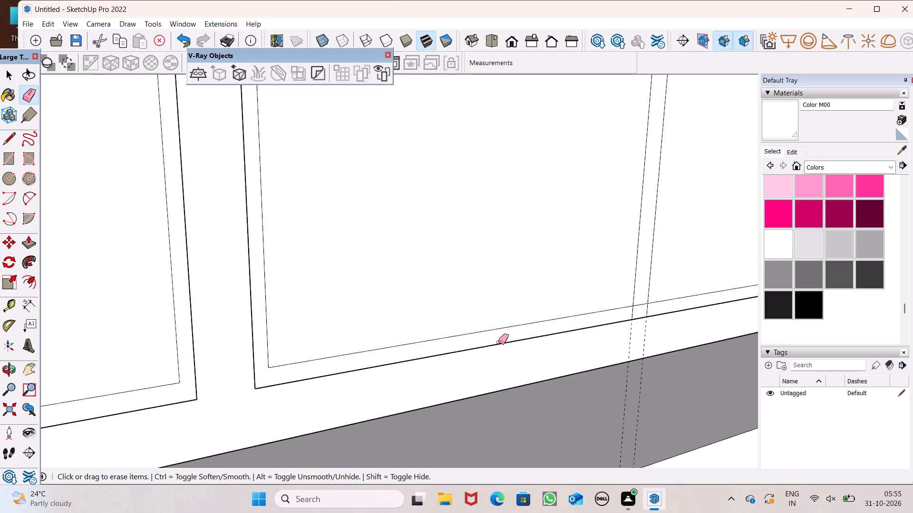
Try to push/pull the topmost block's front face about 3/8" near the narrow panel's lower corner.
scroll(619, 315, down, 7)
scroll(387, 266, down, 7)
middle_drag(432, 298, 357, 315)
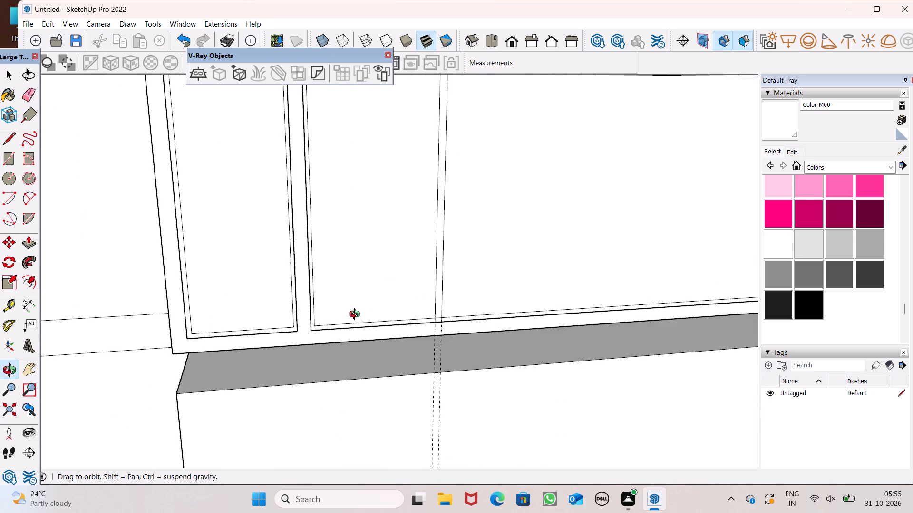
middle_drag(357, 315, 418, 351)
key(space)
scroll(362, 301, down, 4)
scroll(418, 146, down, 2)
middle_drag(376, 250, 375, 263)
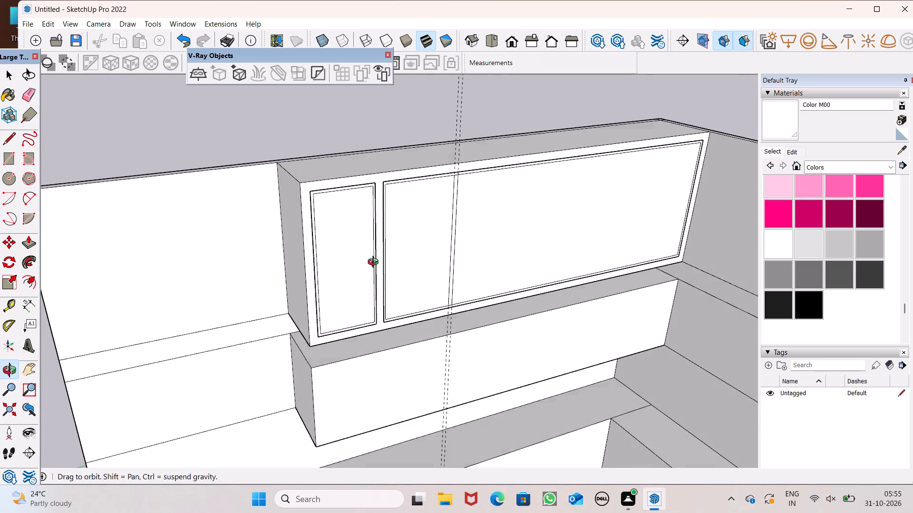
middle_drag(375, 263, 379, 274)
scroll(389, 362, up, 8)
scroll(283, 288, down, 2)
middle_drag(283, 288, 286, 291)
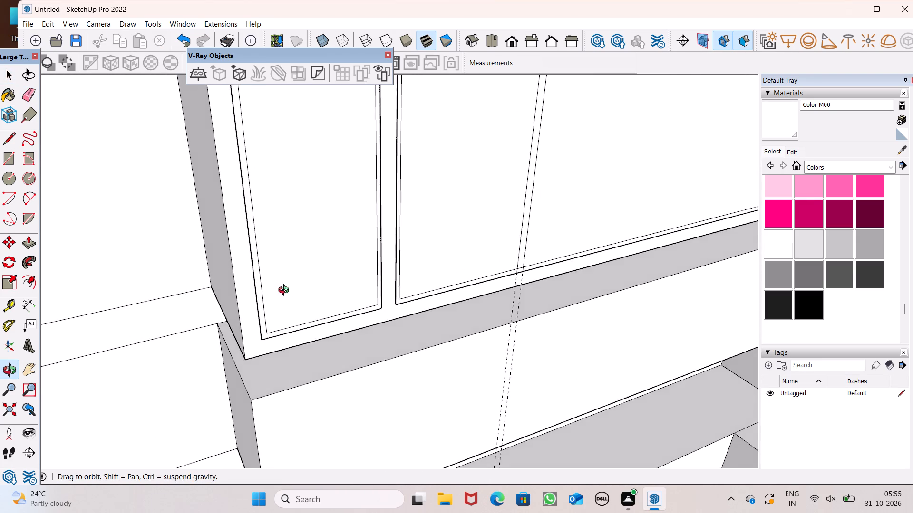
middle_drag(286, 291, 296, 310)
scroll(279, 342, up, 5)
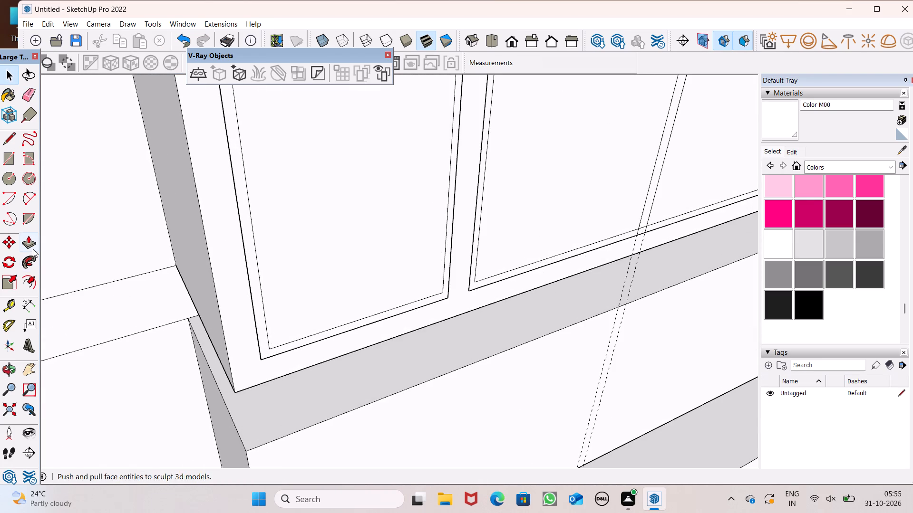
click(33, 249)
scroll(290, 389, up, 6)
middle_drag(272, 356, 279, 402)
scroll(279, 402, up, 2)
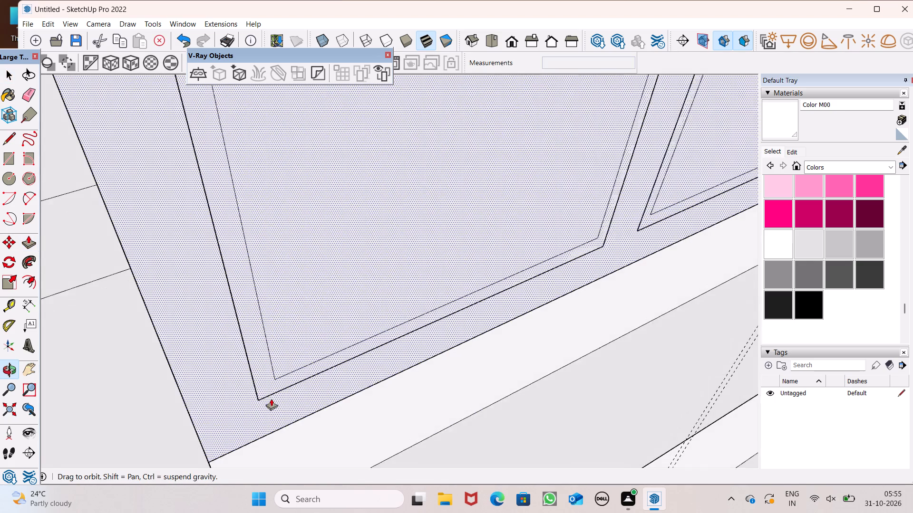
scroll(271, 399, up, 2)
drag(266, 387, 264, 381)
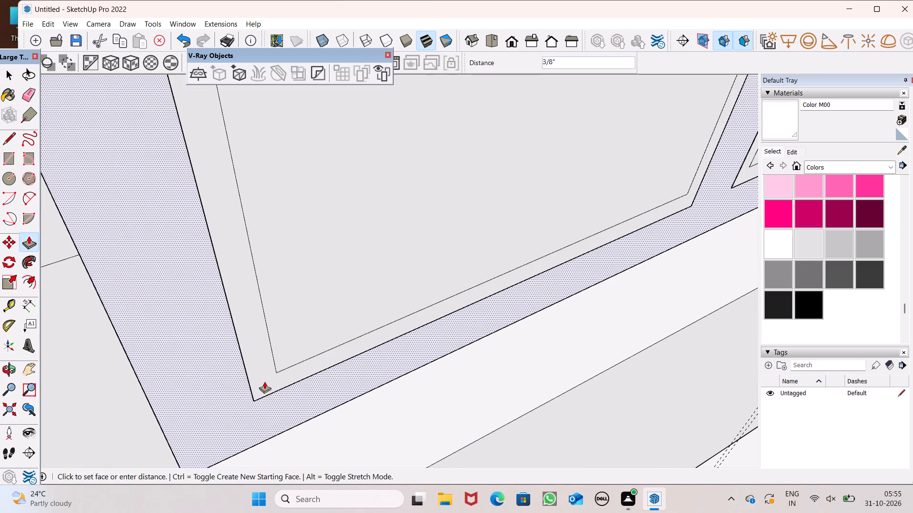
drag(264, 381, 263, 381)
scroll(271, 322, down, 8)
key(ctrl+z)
Select the topmost block's front face and the adjacent wall faces to examine how the faces are divided.
key(space)
click(126, 259)
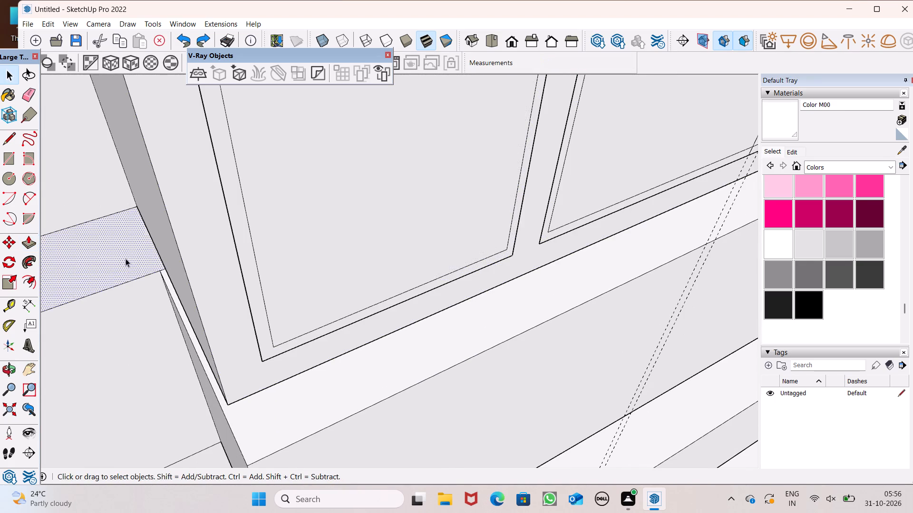
scroll(267, 326, up, 2)
scroll(253, 316, down, 8)
click(101, 368)
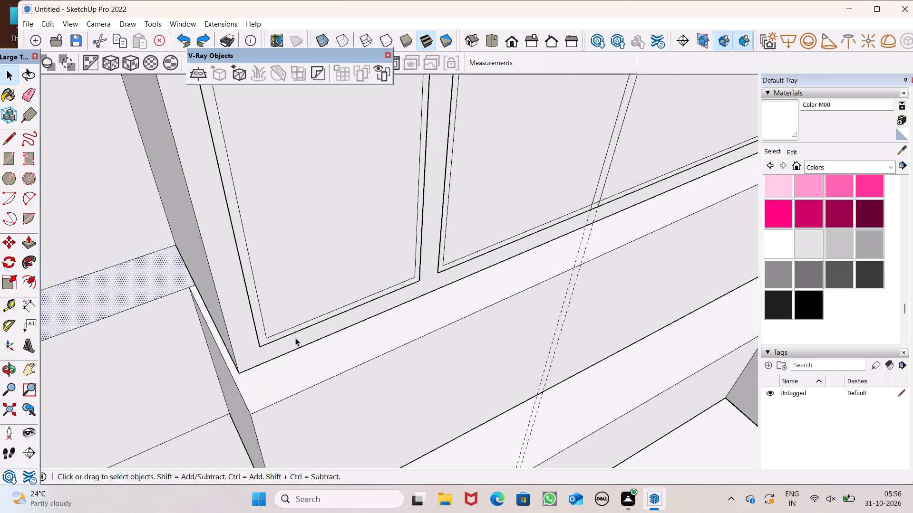
scroll(295, 338, up, 3)
click(251, 330)
click(102, 384)
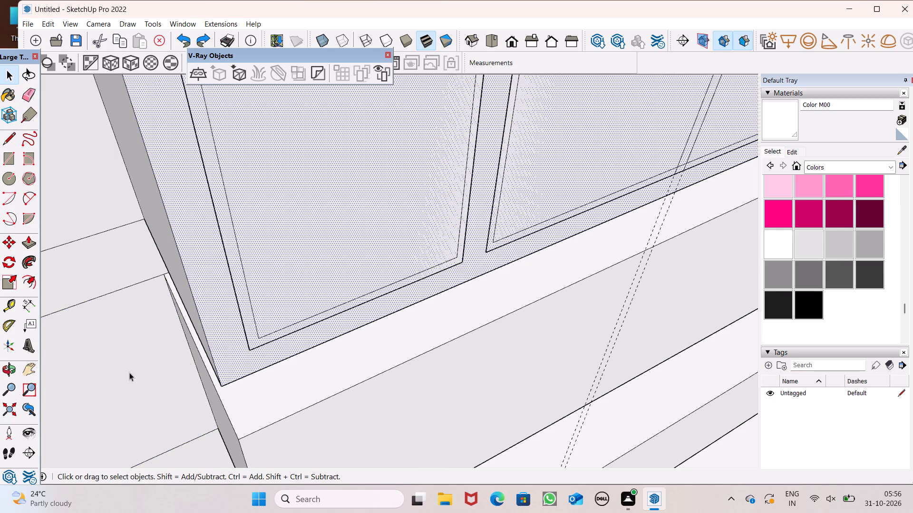
scroll(345, 334, down, 2)
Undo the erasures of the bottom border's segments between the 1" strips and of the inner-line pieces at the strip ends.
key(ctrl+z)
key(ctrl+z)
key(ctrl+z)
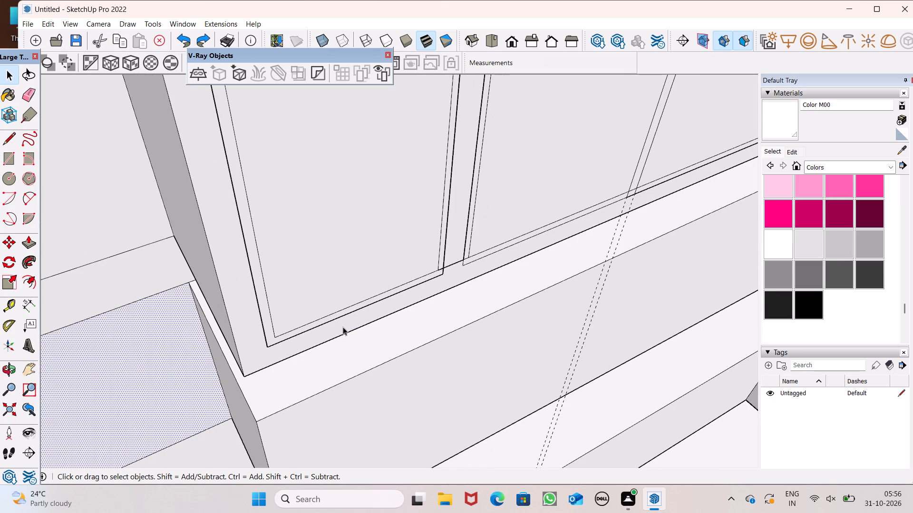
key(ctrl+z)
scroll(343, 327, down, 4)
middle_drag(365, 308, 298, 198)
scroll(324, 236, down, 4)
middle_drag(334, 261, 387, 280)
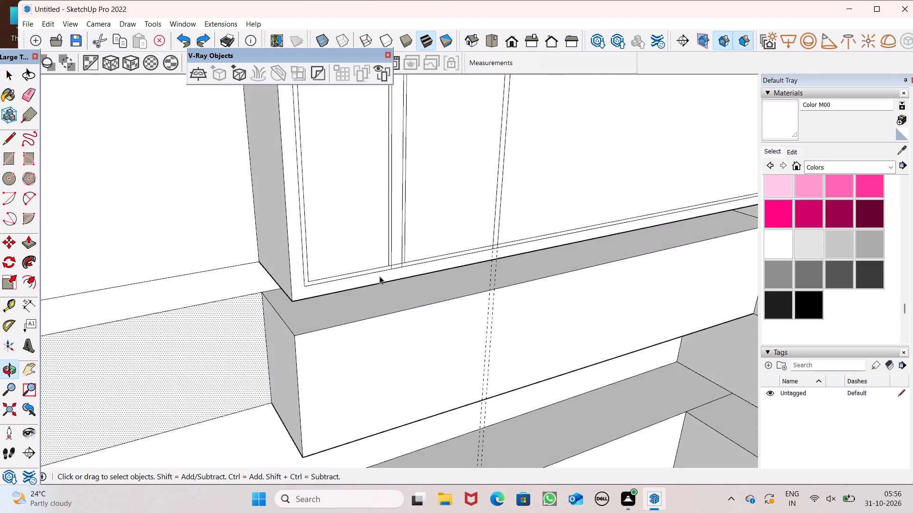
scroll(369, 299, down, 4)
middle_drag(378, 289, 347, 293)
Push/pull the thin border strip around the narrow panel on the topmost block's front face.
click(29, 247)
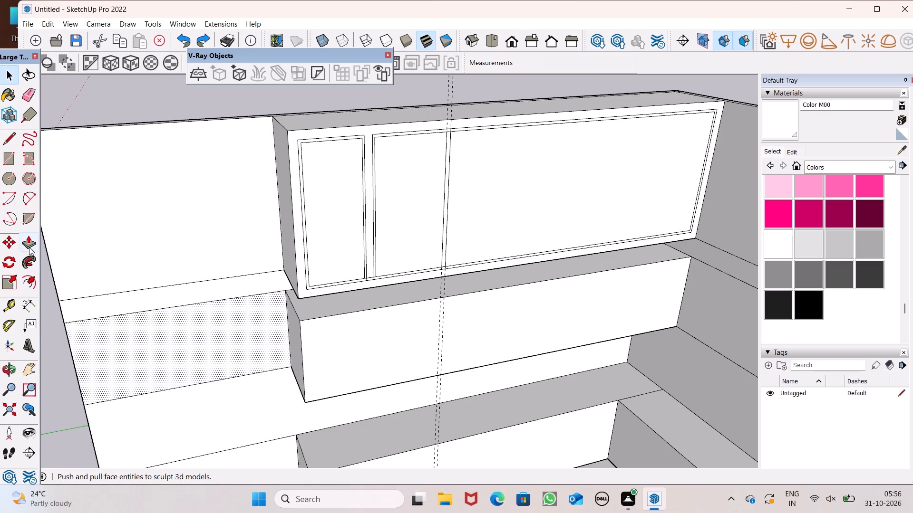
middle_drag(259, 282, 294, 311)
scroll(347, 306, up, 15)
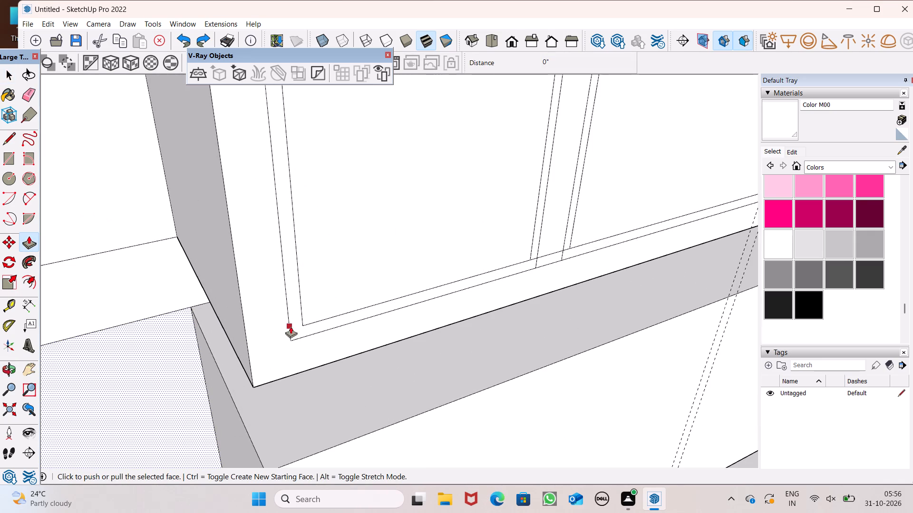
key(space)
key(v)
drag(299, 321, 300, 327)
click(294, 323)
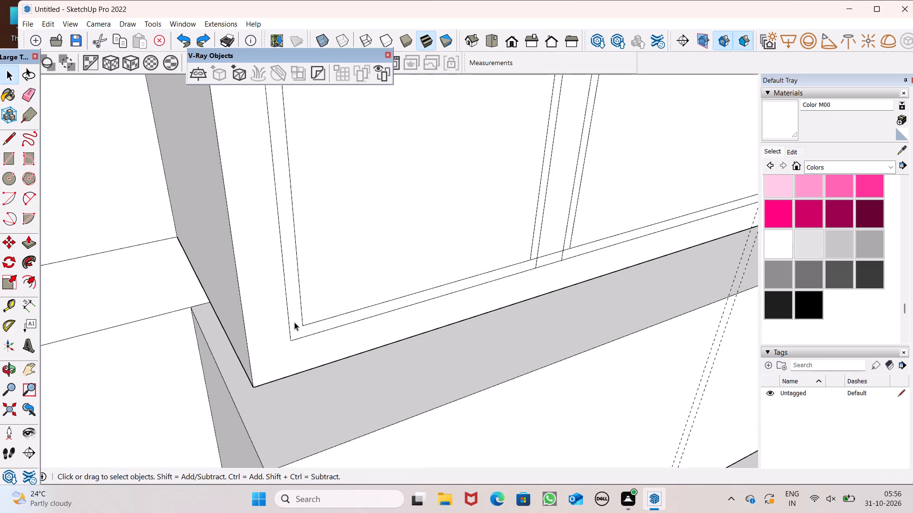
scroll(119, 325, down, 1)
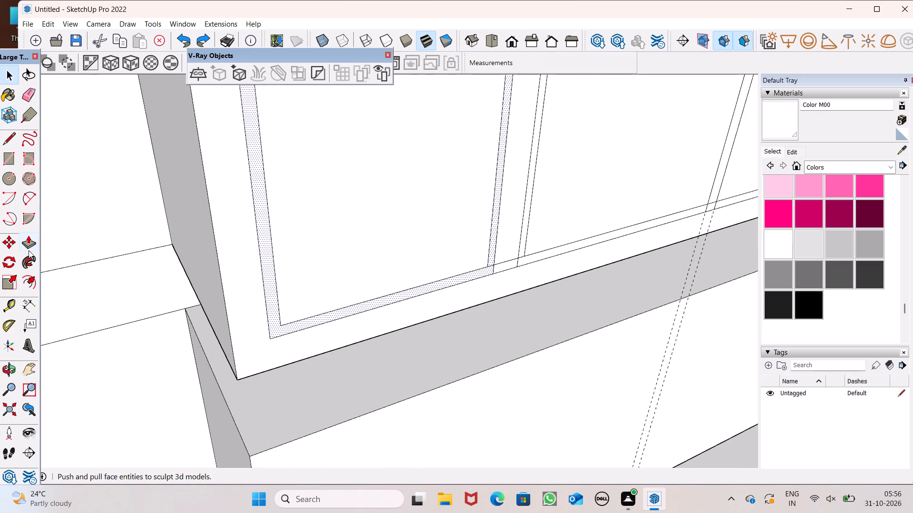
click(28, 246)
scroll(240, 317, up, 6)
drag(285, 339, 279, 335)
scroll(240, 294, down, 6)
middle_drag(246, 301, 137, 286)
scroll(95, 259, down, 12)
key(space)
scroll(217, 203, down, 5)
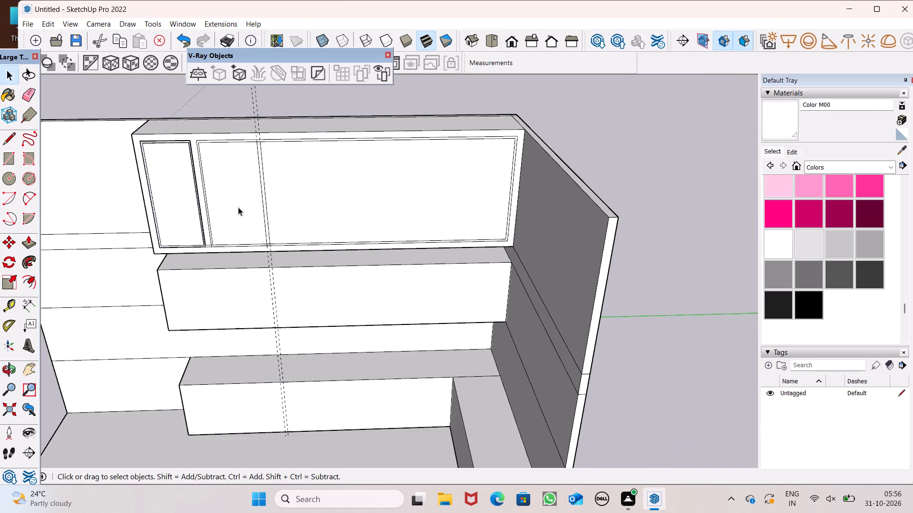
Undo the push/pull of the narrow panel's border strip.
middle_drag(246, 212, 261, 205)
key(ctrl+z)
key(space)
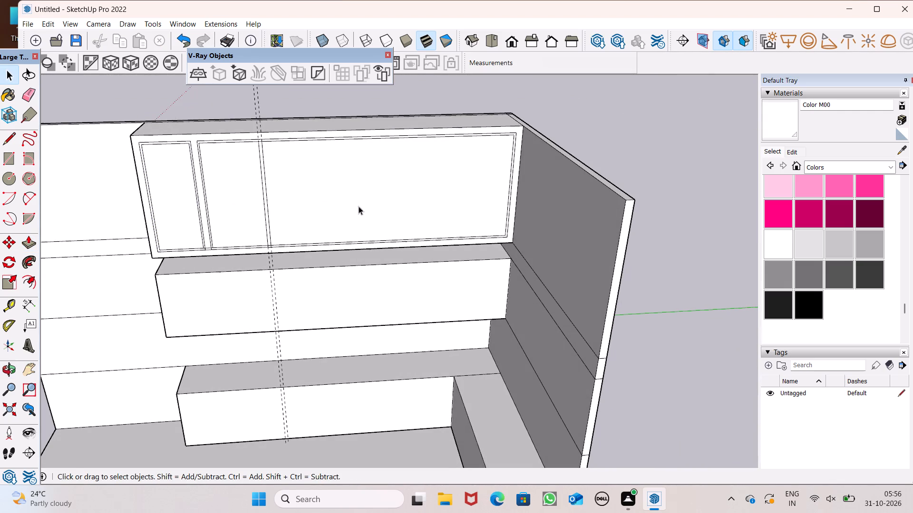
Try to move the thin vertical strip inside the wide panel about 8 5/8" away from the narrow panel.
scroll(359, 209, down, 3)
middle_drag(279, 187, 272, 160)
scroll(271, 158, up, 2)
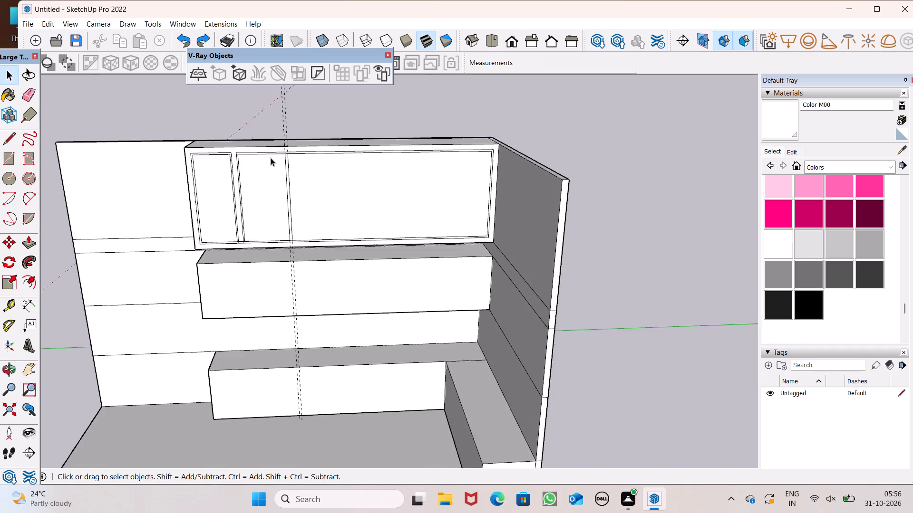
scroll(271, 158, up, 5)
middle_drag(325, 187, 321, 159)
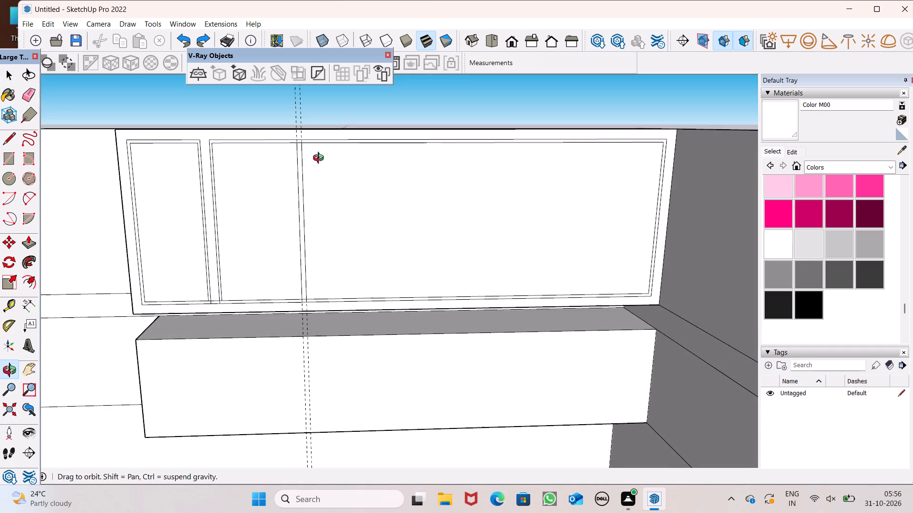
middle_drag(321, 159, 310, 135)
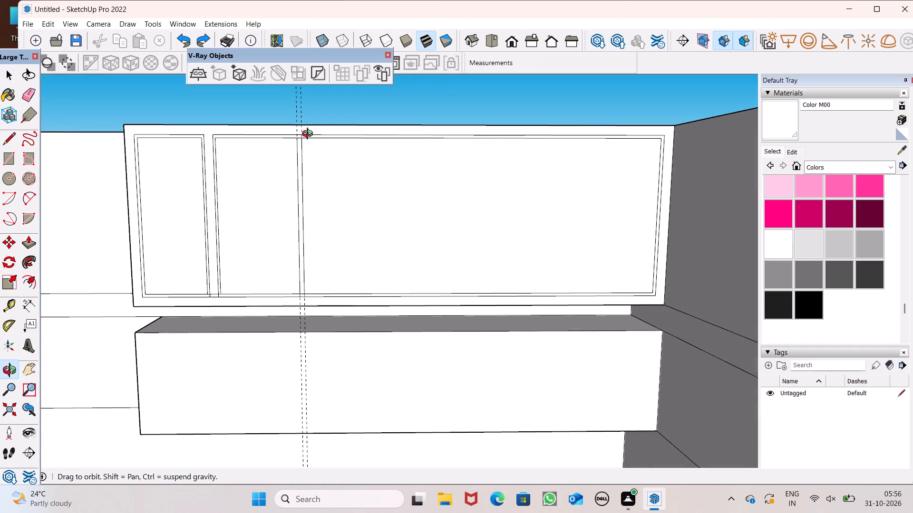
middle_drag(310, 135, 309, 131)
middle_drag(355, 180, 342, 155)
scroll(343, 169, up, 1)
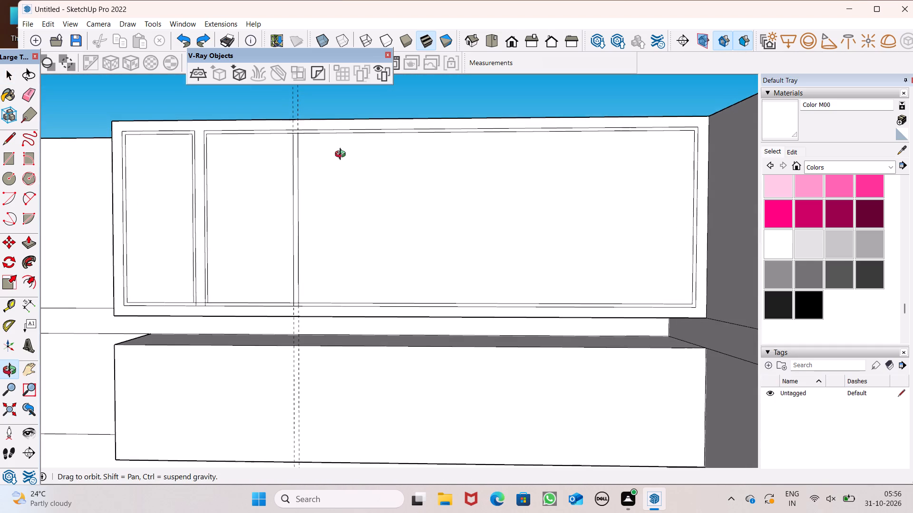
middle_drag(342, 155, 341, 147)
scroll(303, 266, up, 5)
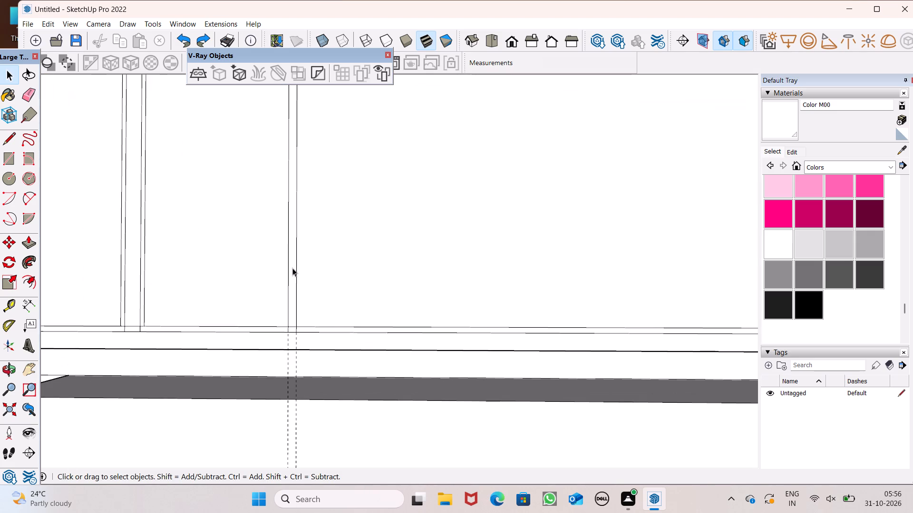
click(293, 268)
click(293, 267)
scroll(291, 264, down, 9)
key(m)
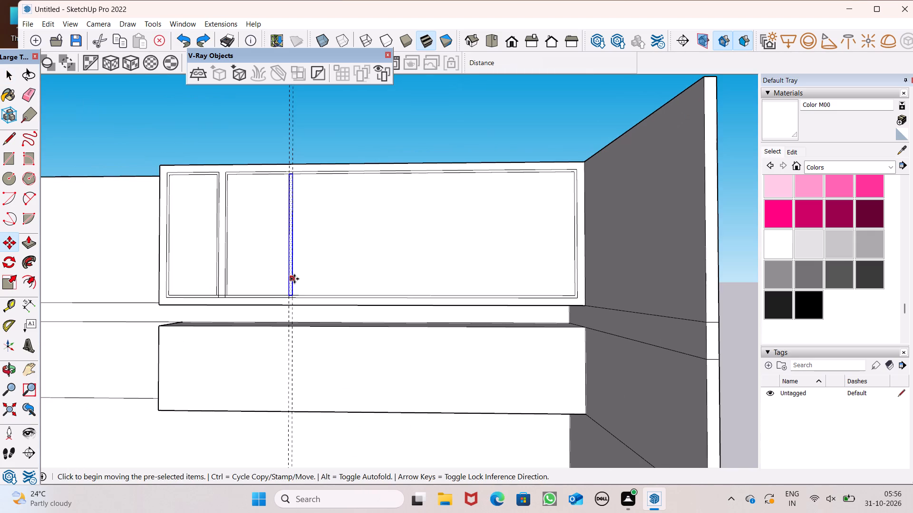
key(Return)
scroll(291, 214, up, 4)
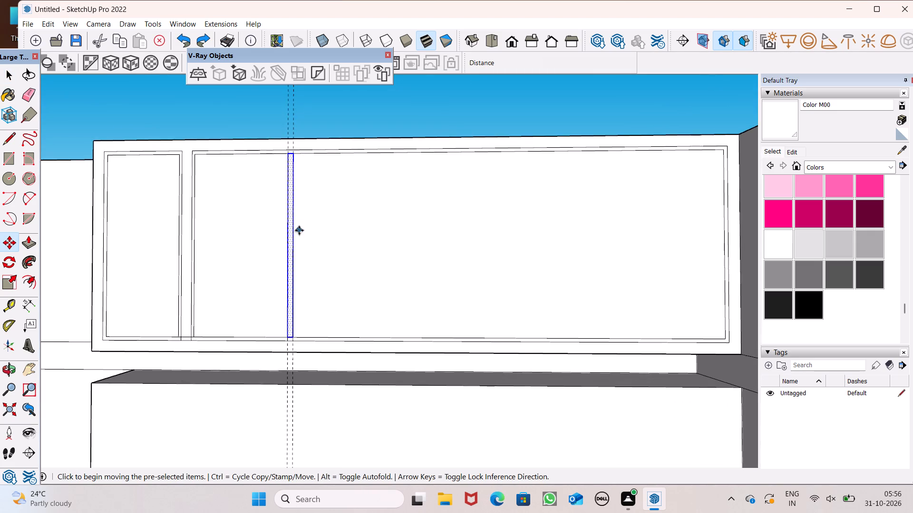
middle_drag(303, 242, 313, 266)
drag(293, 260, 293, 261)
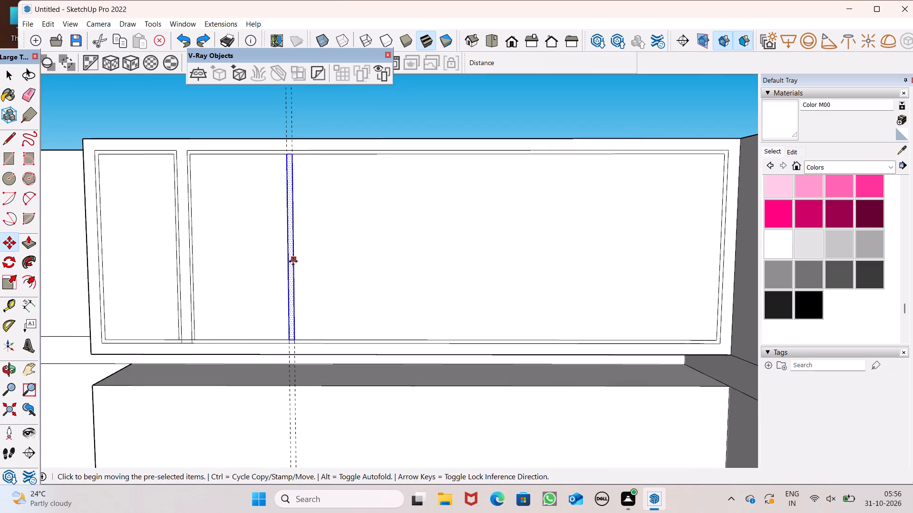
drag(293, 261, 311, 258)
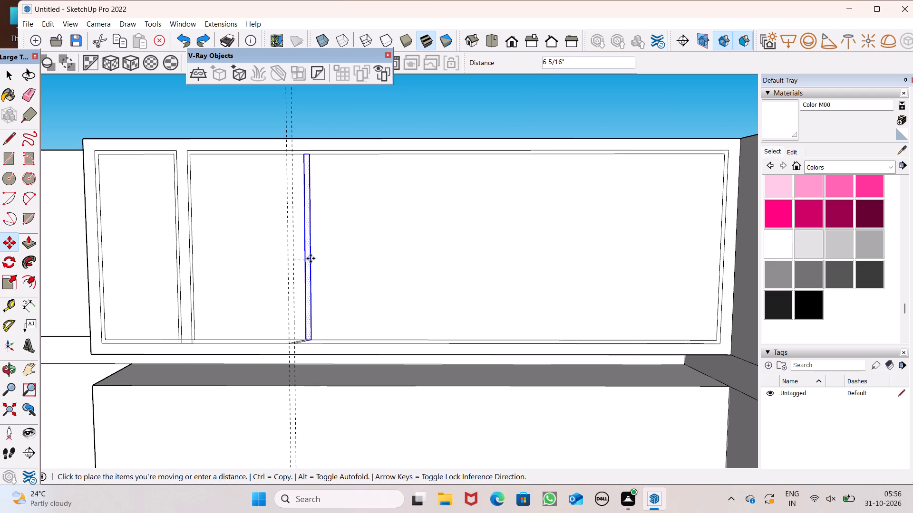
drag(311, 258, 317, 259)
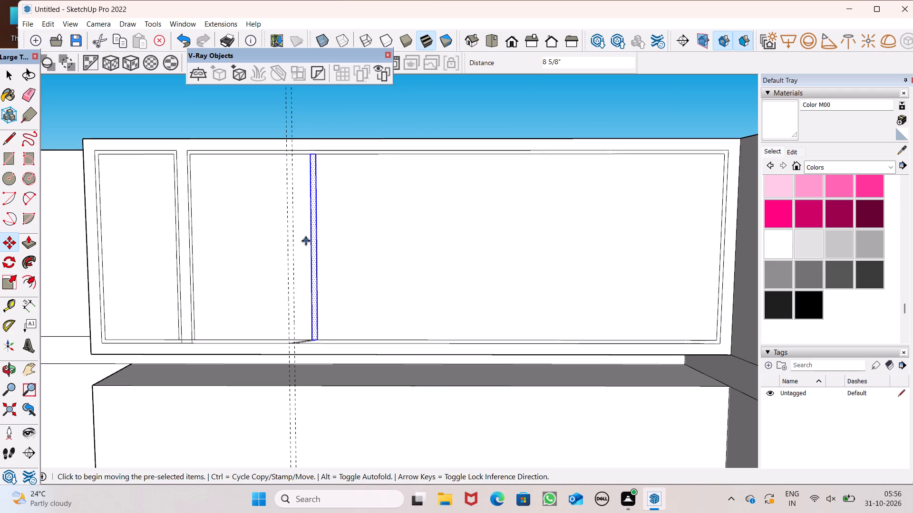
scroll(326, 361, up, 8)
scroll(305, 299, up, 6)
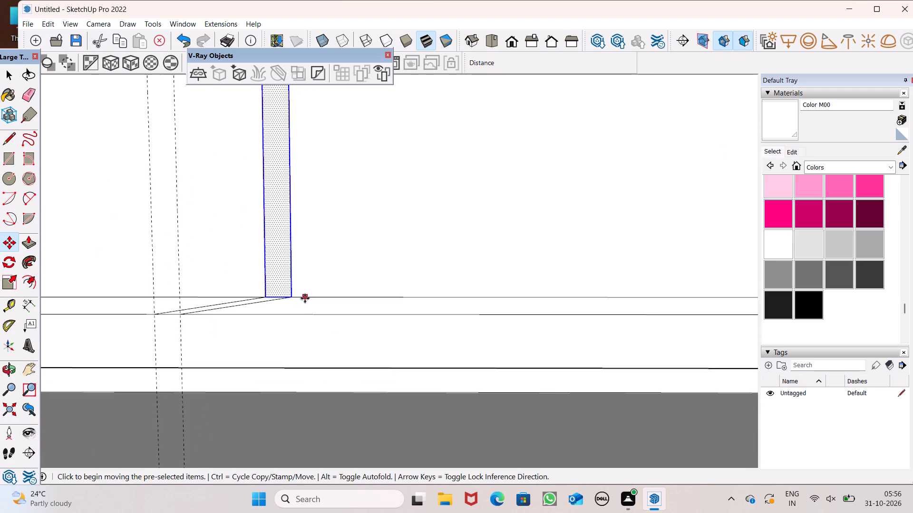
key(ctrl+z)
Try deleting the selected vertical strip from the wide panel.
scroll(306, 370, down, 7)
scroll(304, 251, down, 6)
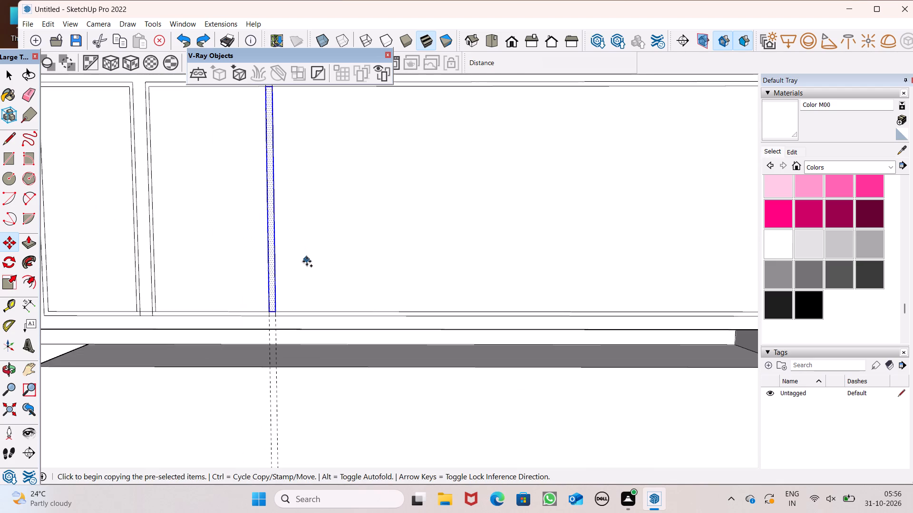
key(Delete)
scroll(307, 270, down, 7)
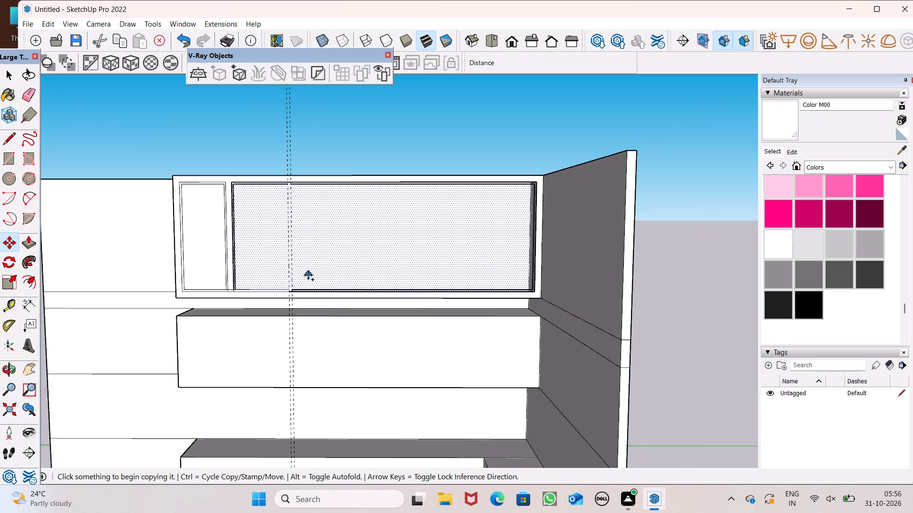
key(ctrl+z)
Erase the wide panel's two long vertical strip lines together with the guides running along them.
scroll(297, 258, up, 5)
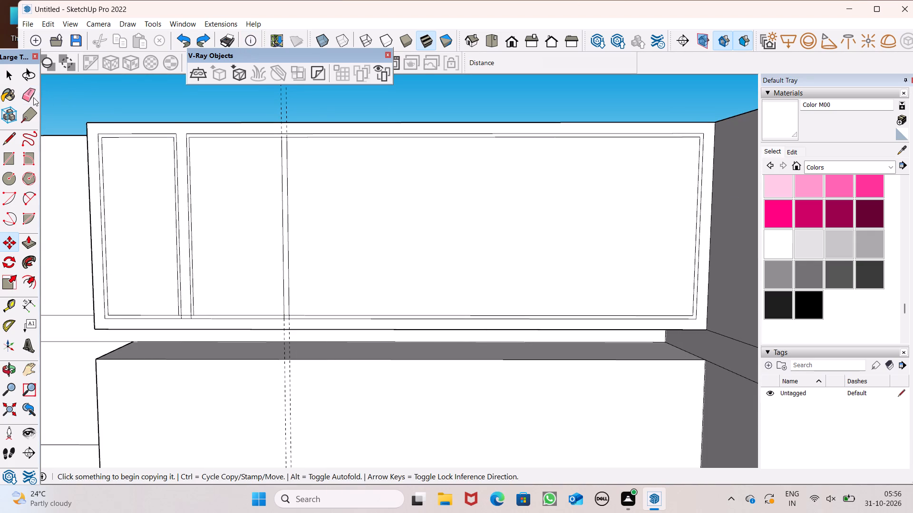
click(33, 96)
drag(302, 184, 285, 194)
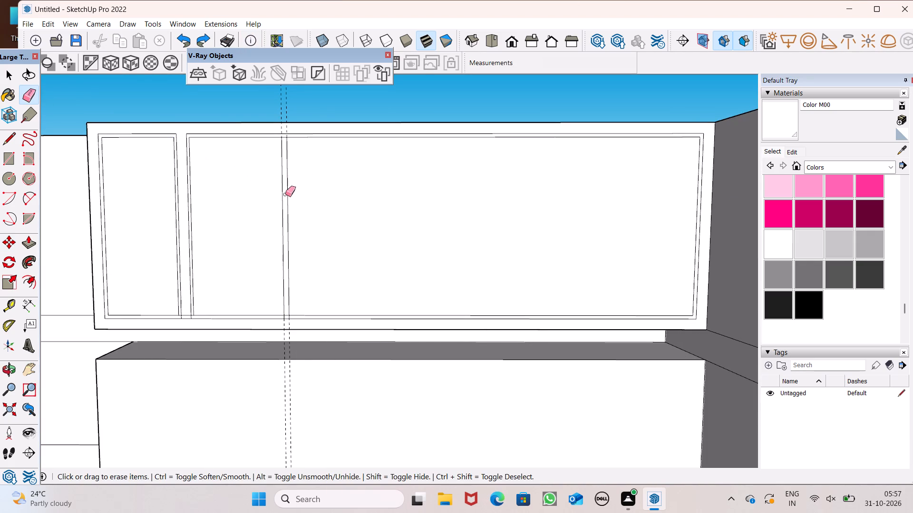
drag(285, 194, 275, 191)
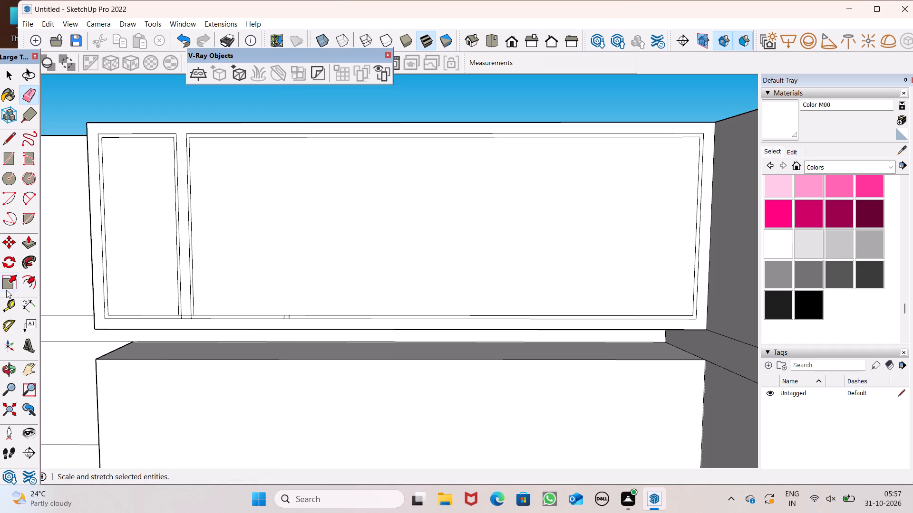
Place a vertical guide about 2' 11 5/16" from the wide panel's border edge nearest the narrow panel, and a second guide 1" beyond it.
click(4, 315)
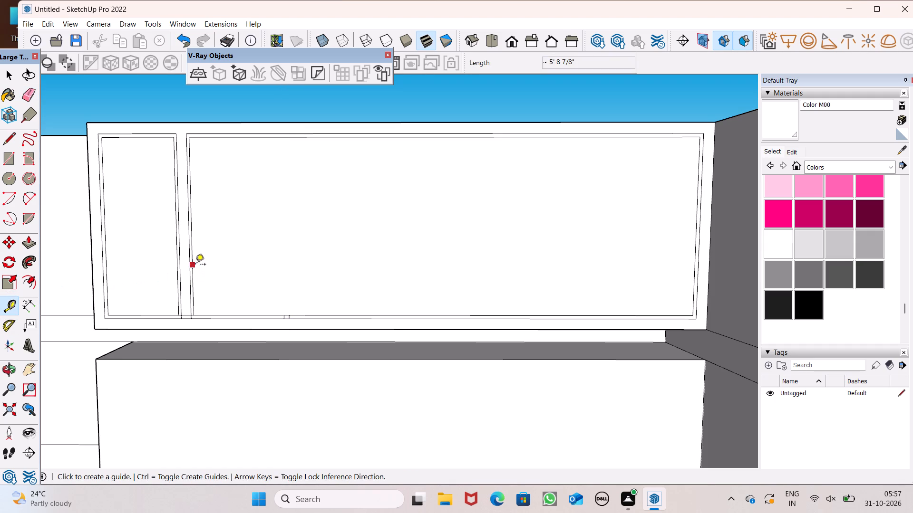
click(192, 264)
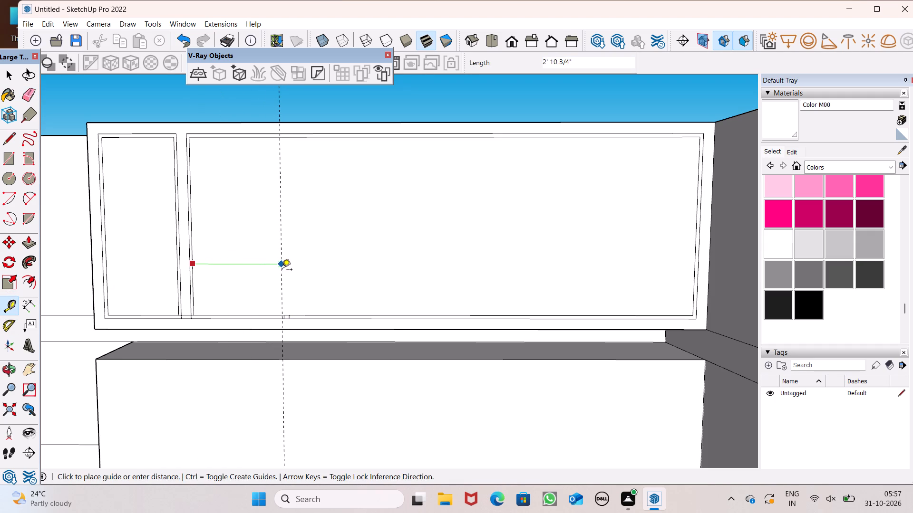
click(283, 270)
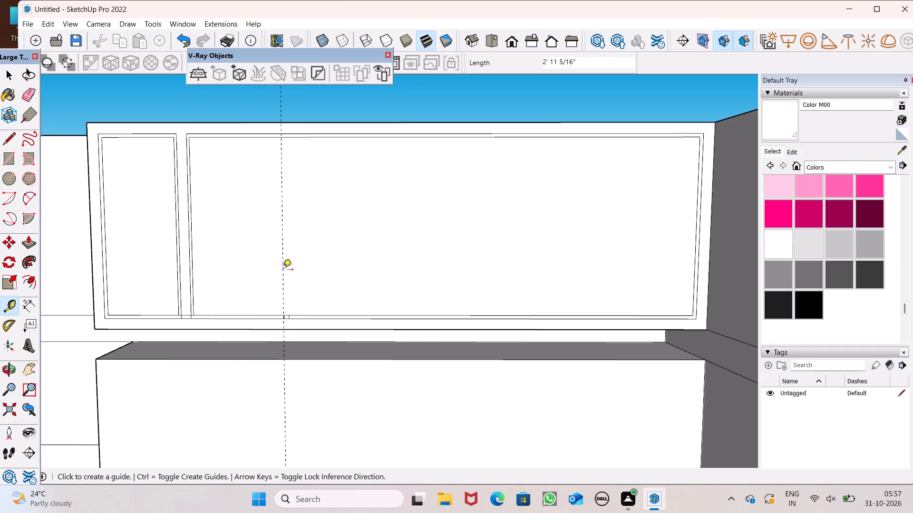
click(282, 266)
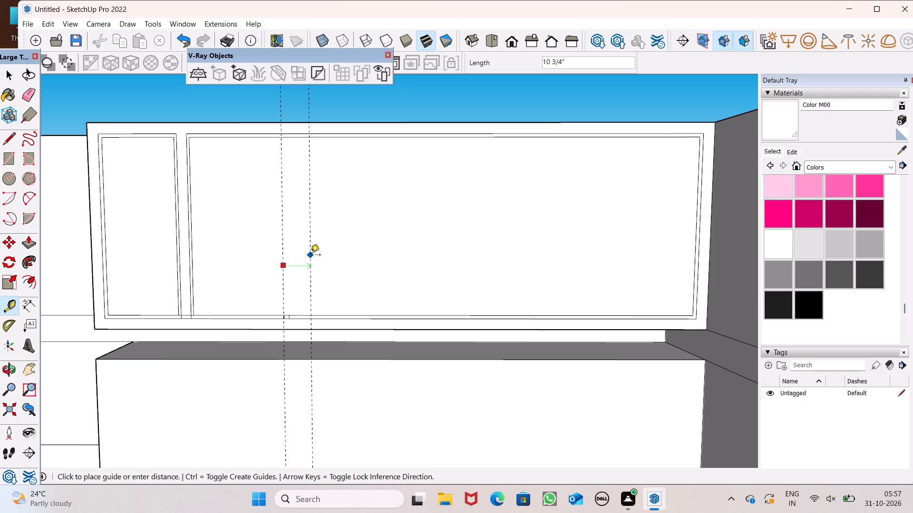
text(1")
key(Return)
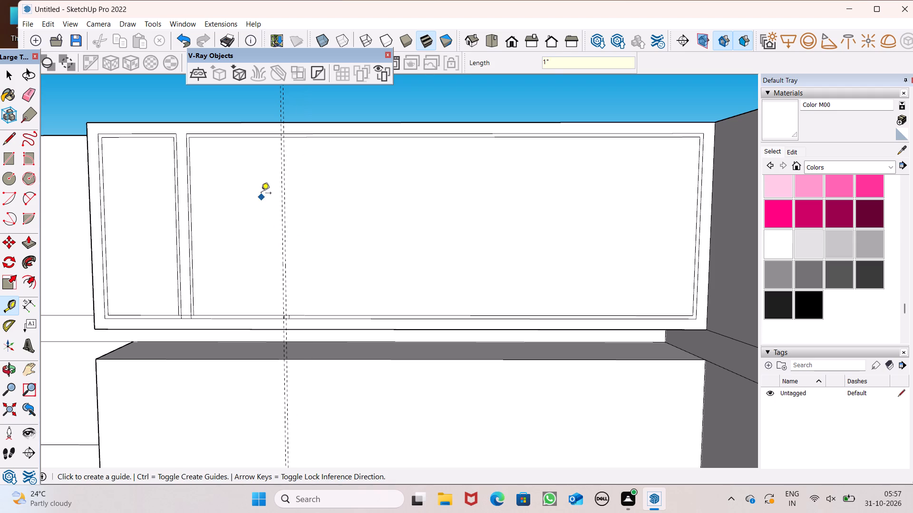
Draw a 1" wide rectangle, about 6' tall, between the two guides from the wide panel's top outer border line to its bottom one.
click(12, 152)
scroll(172, 150, up, 2)
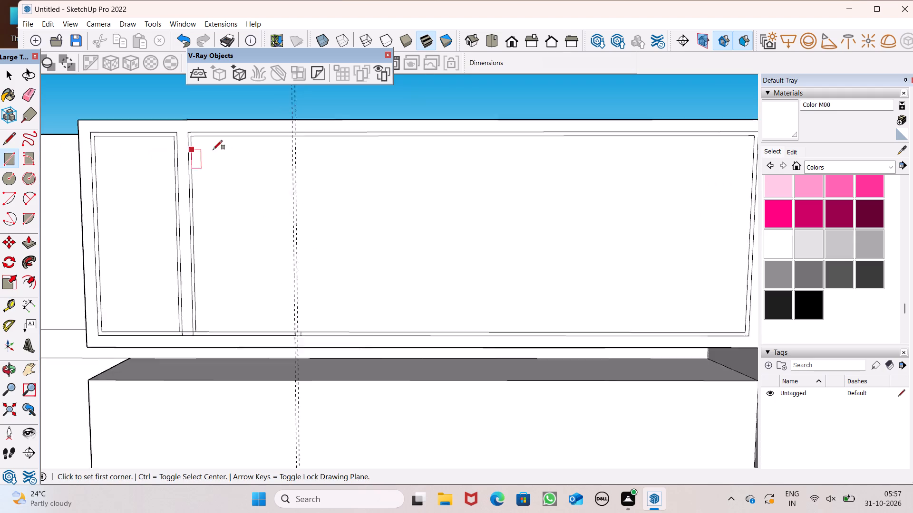
scroll(213, 150, up, 5)
scroll(325, 124, up, 7)
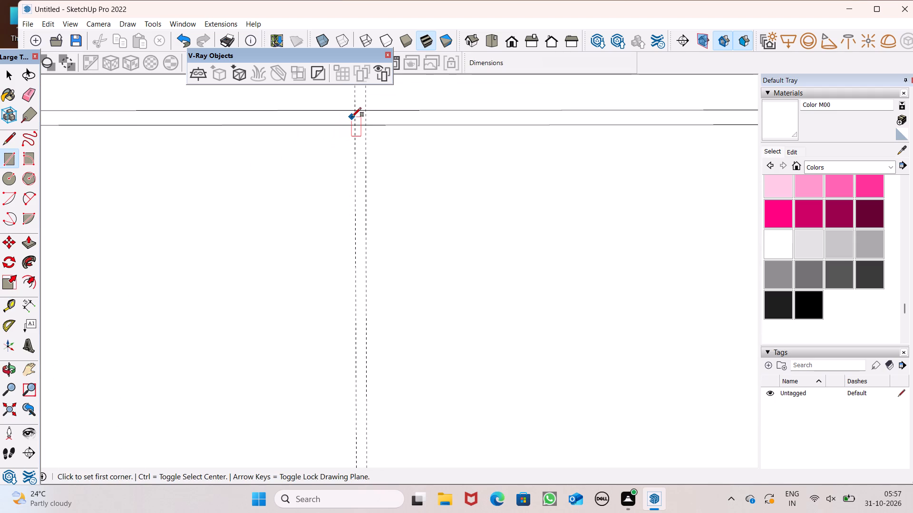
scroll(353, 117, up, 4)
click(358, 109)
scroll(379, 121, down, 2)
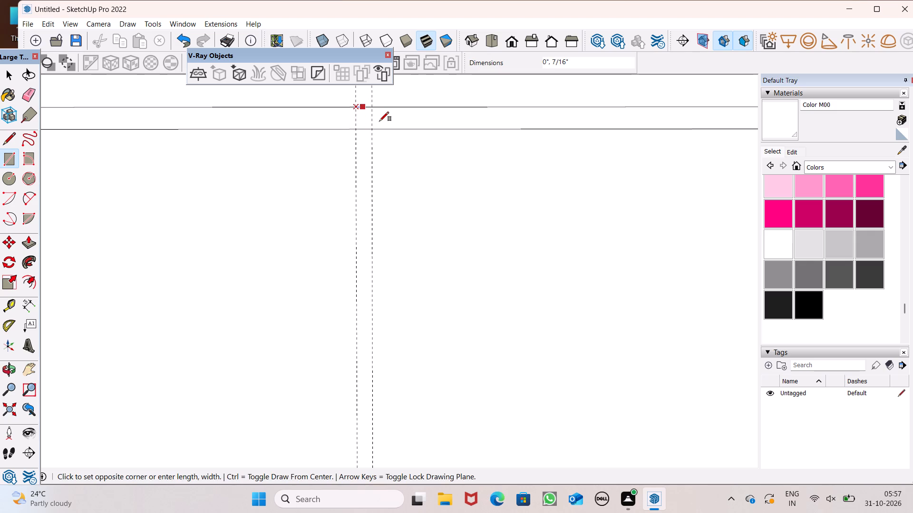
scroll(379, 121, down, 13)
scroll(379, 135, down, 13)
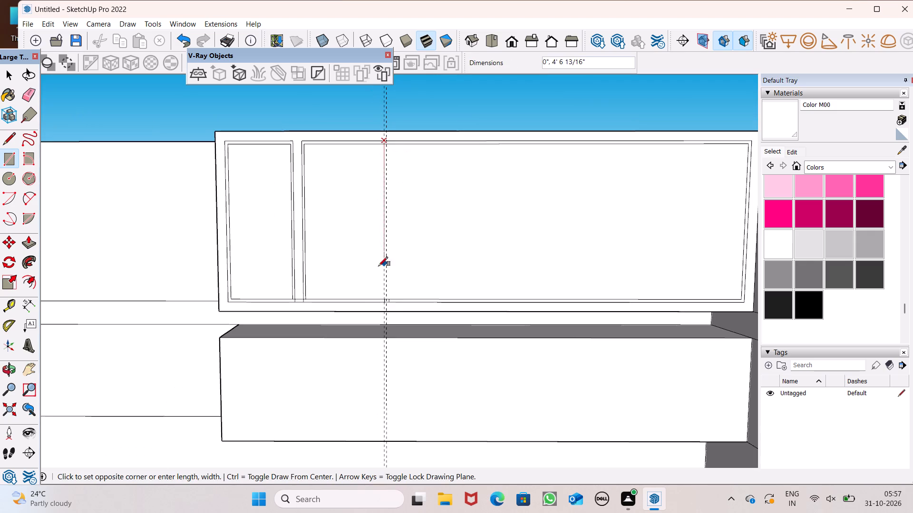
scroll(396, 315, up, 8)
scroll(368, 262, up, 14)
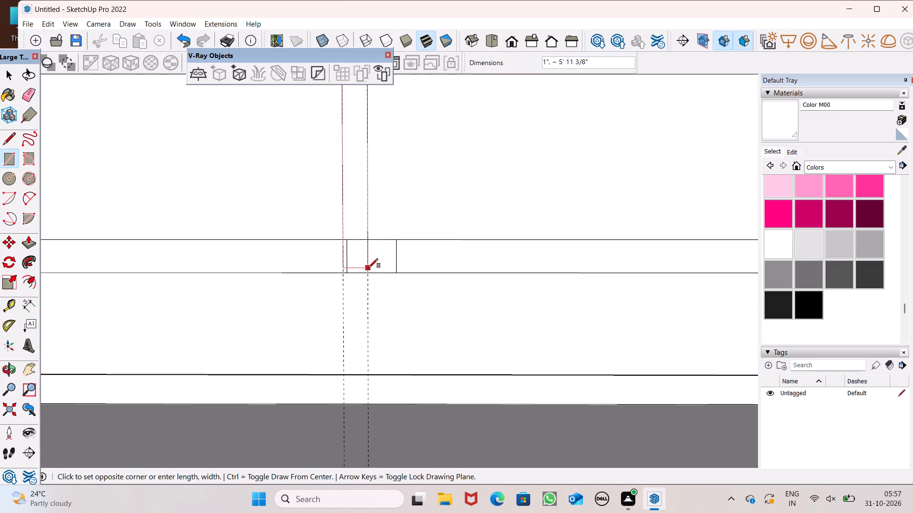
click(369, 275)
Erase the two leftover short lines in the bottom border near the new strip and both vertical guides.
click(35, 96)
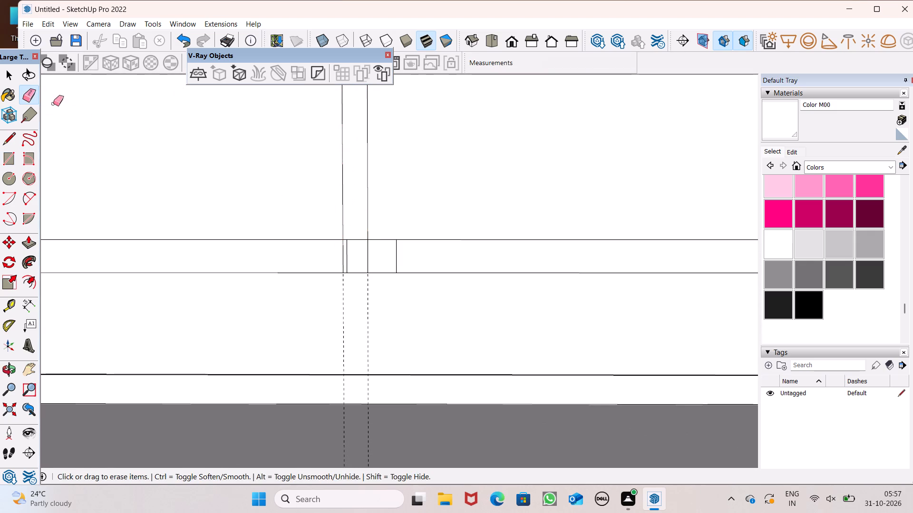
click(349, 263)
drag(400, 265, 394, 266)
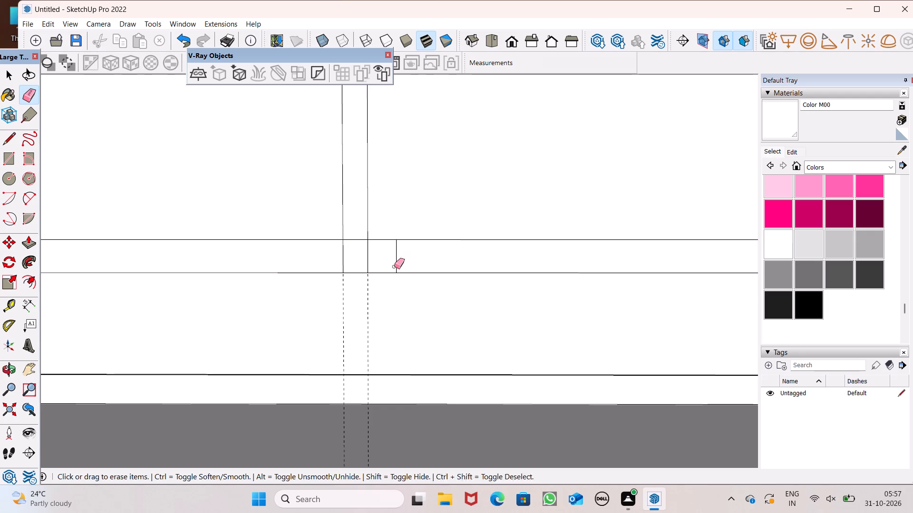
drag(394, 266, 391, 268)
drag(372, 324, 332, 336)
scroll(325, 392, down, 8)
scroll(386, 210, down, 15)
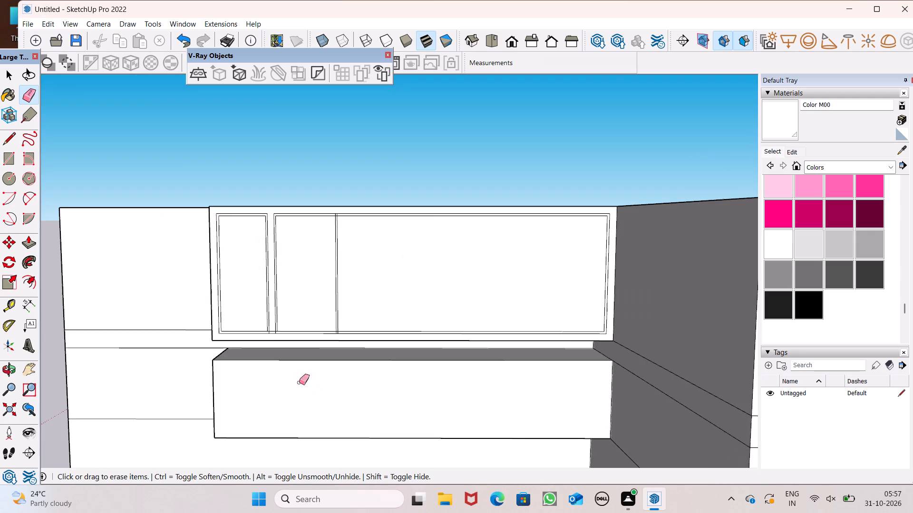
Erase the strip's short line stub in the top border, on the narrow-panel side, and the inner border segment between the strip lines.
scroll(407, 290, up, 7)
scroll(285, 156, up, 8)
scroll(267, 144, down, 6)
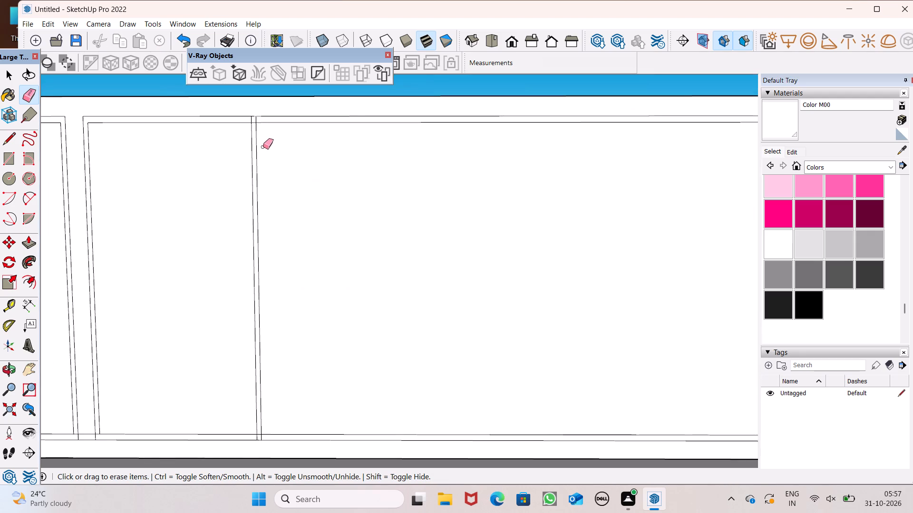
scroll(261, 147, down, 4)
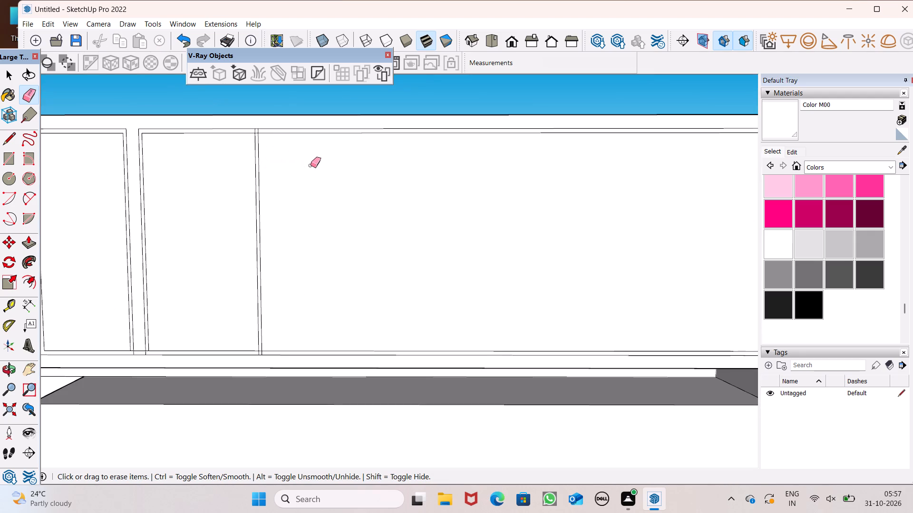
scroll(291, 127, up, 5)
scroll(228, 117, down, 2)
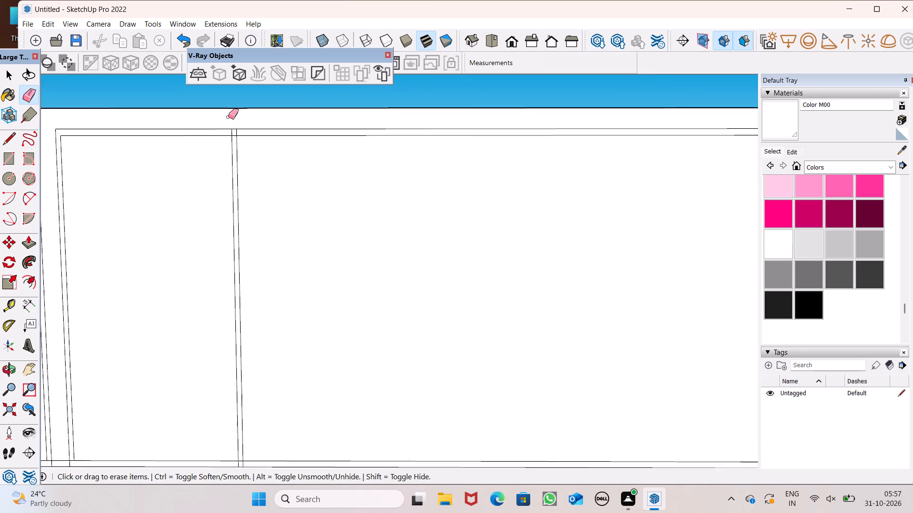
scroll(228, 117, down, 4)
scroll(151, 141, down, 5)
scroll(206, 148, up, 12)
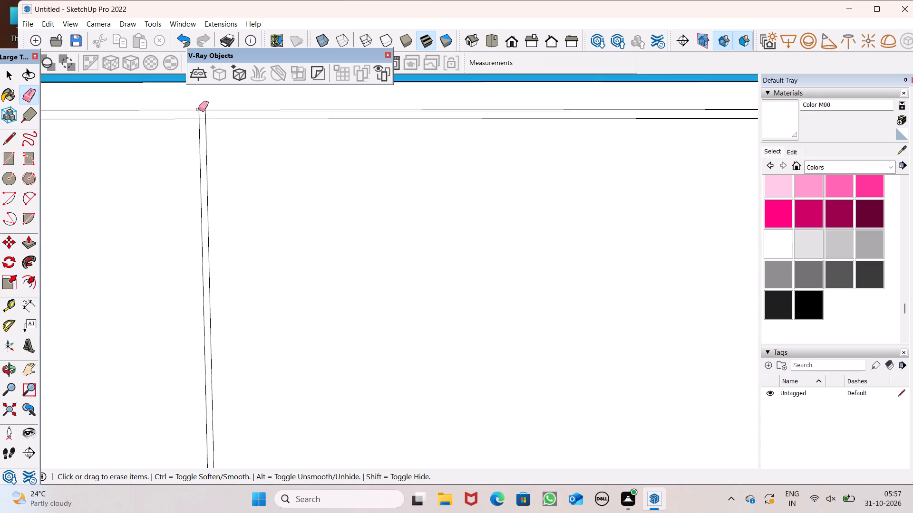
scroll(194, 106, up, 12)
drag(203, 126, 214, 126)
scroll(247, 128, down, 5)
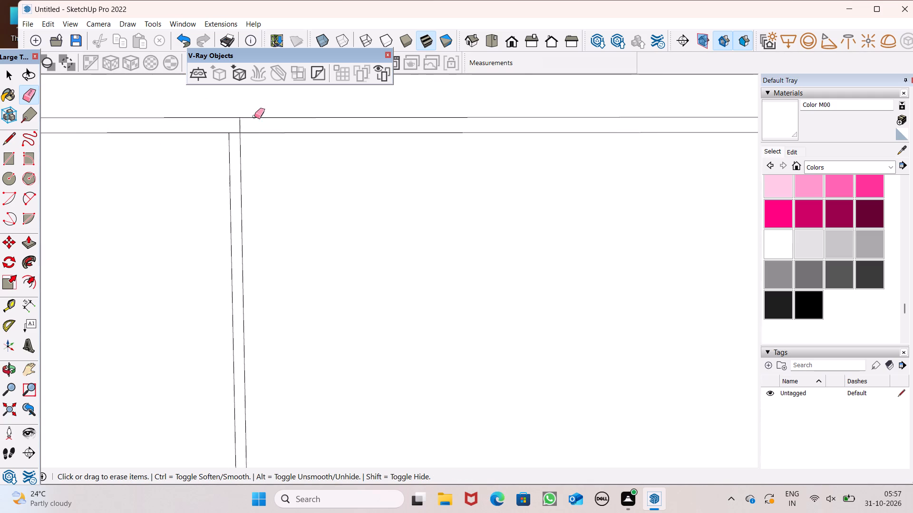
scroll(254, 116, down, 13)
scroll(247, 150, up, 15)
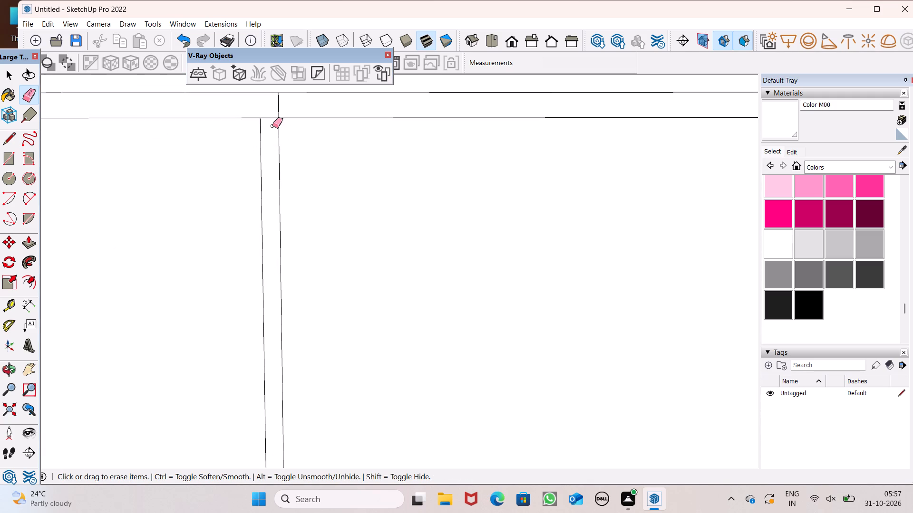
drag(272, 126, 269, 113)
Erase the matching short stub in the bottom border and the inner border segment between the strip's two lines.
scroll(284, 125, down, 20)
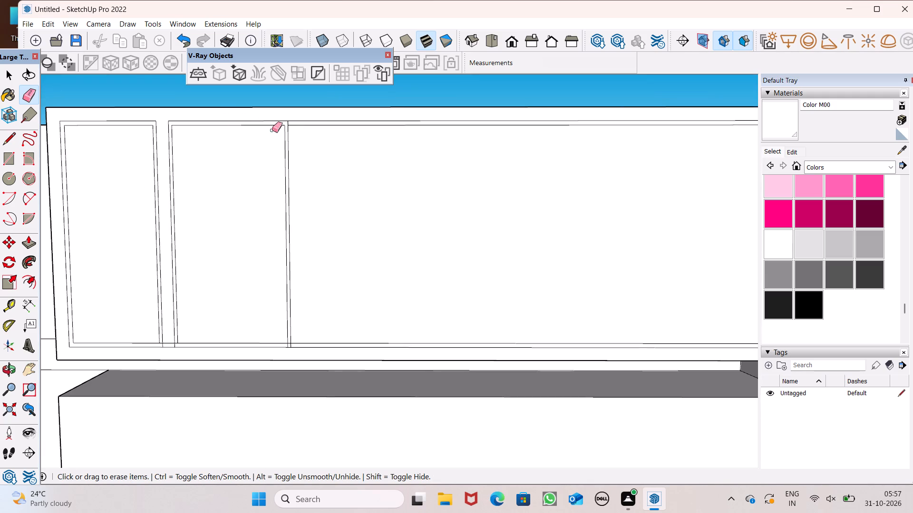
scroll(290, 130, up, 7)
scroll(289, 123, down, 7)
scroll(316, 342, up, 6)
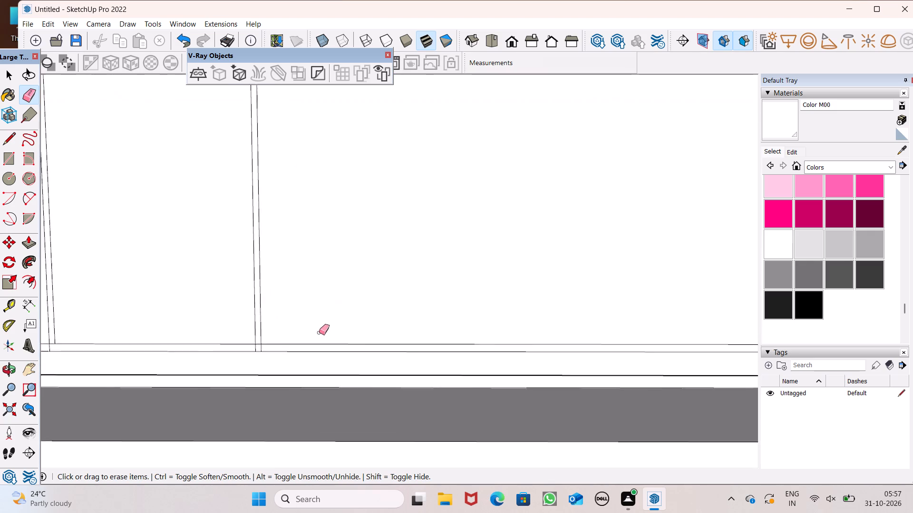
scroll(319, 332, up, 2)
scroll(236, 401, up, 9)
scroll(245, 282, up, 6)
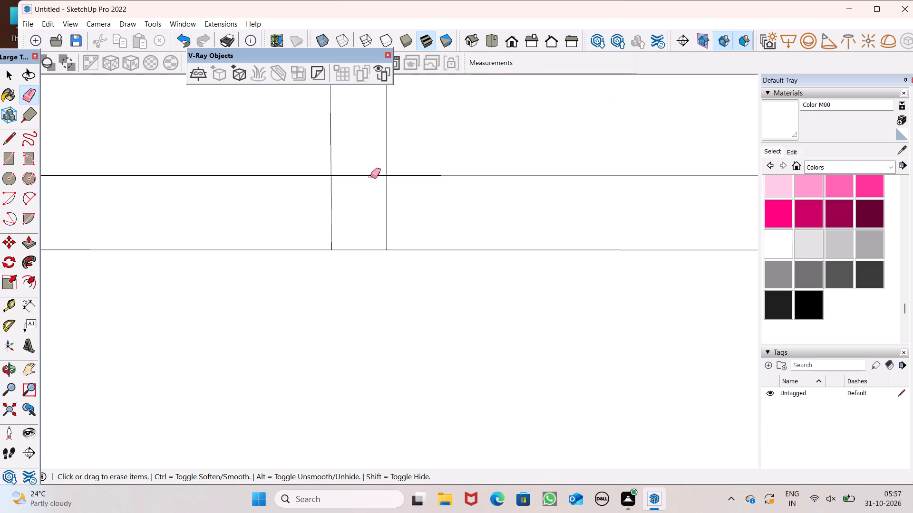
drag(364, 169, 303, 219)
scroll(236, 244, down, 7)
scroll(246, 390, down, 5)
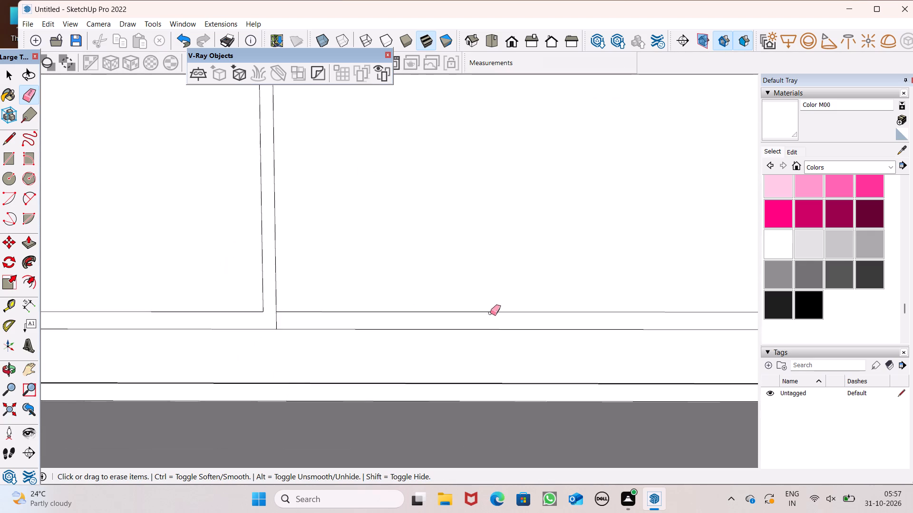
scroll(499, 327, down, 6)
scroll(438, 385, down, 5)
scroll(240, 329, down, 6)
scroll(416, 323, up, 3)
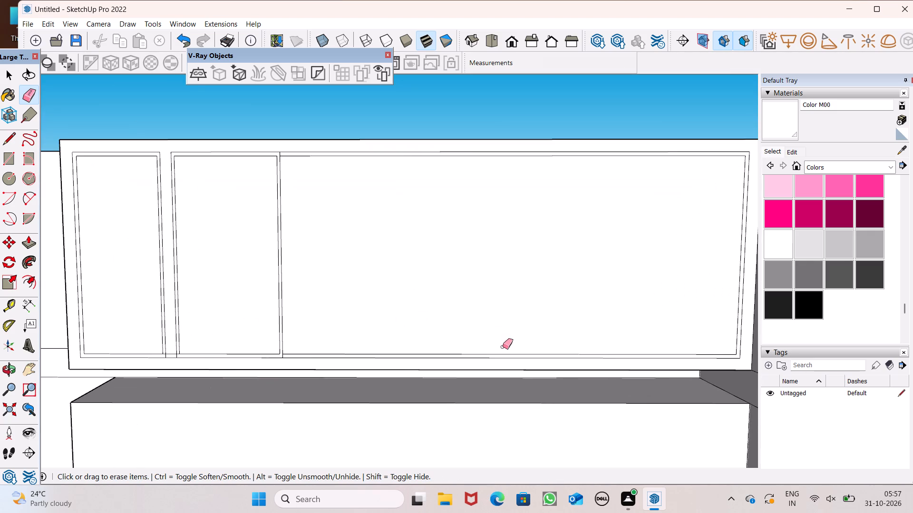
Place a vertical guide about 3 5/8" from the new strip's line, on the side away from the narrow panel.
middle_drag(474, 348, 467, 348)
drag(10, 305, 20, 310)
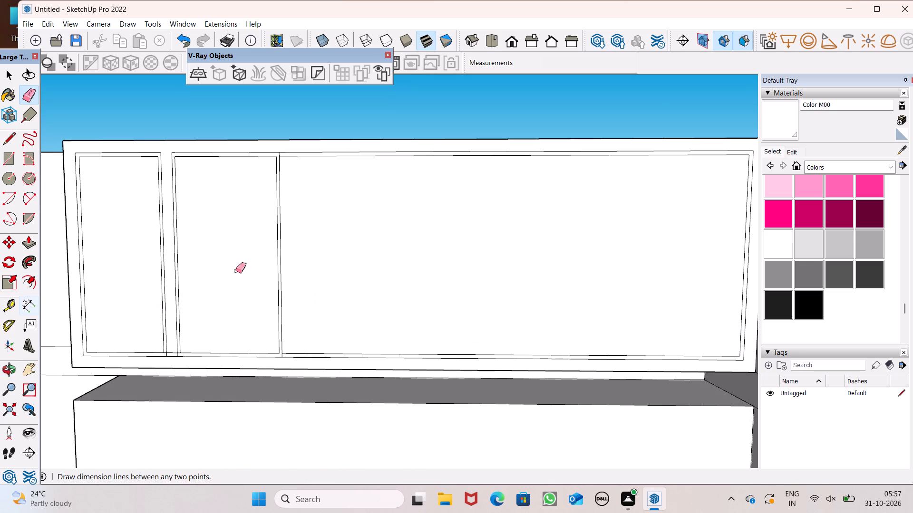
click(6, 303)
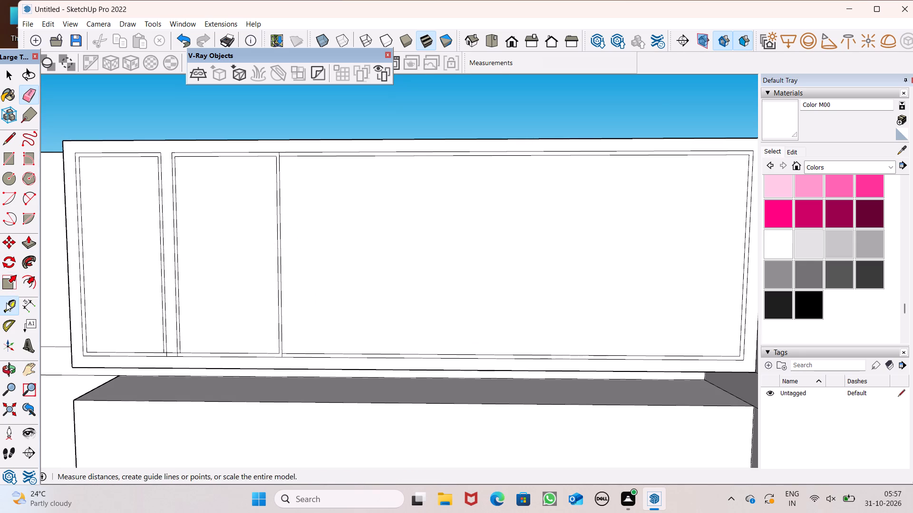
click(283, 259)
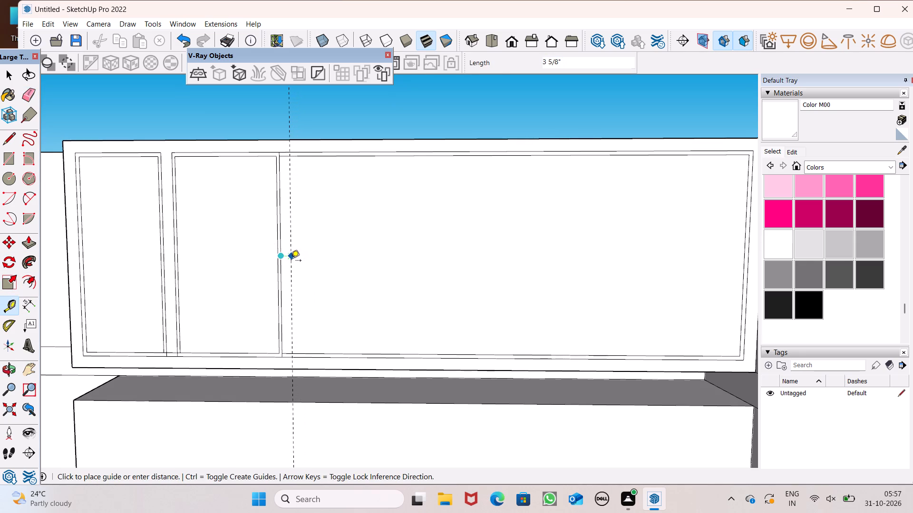
click(291, 261)
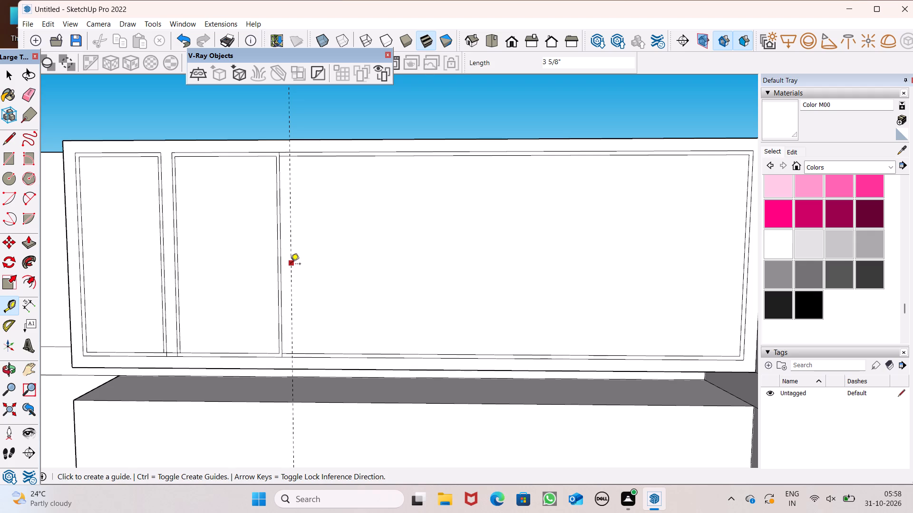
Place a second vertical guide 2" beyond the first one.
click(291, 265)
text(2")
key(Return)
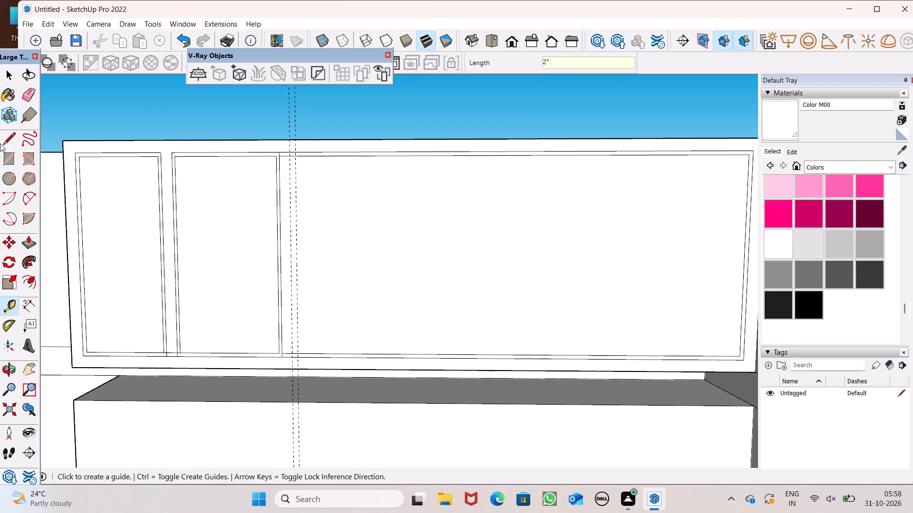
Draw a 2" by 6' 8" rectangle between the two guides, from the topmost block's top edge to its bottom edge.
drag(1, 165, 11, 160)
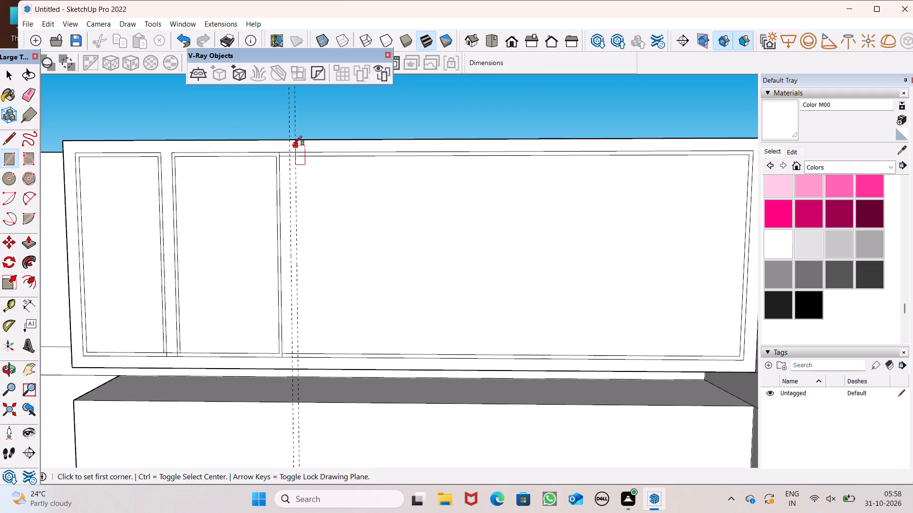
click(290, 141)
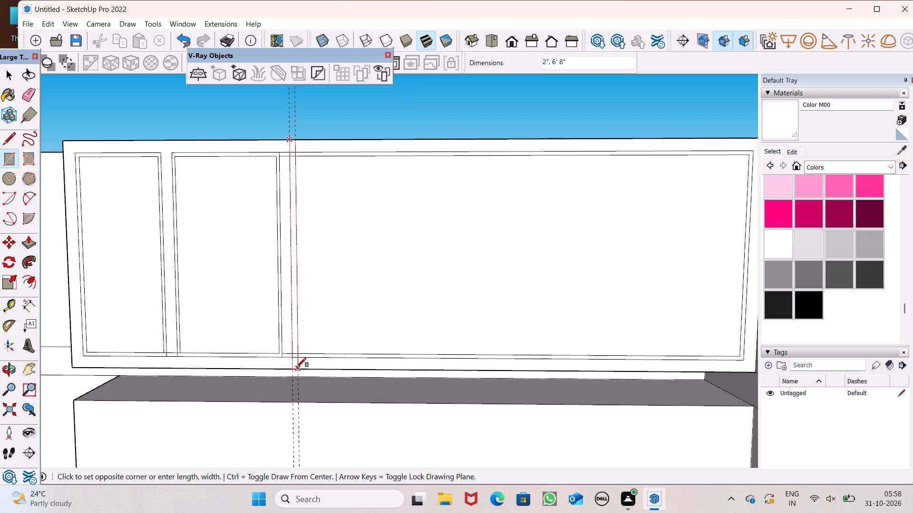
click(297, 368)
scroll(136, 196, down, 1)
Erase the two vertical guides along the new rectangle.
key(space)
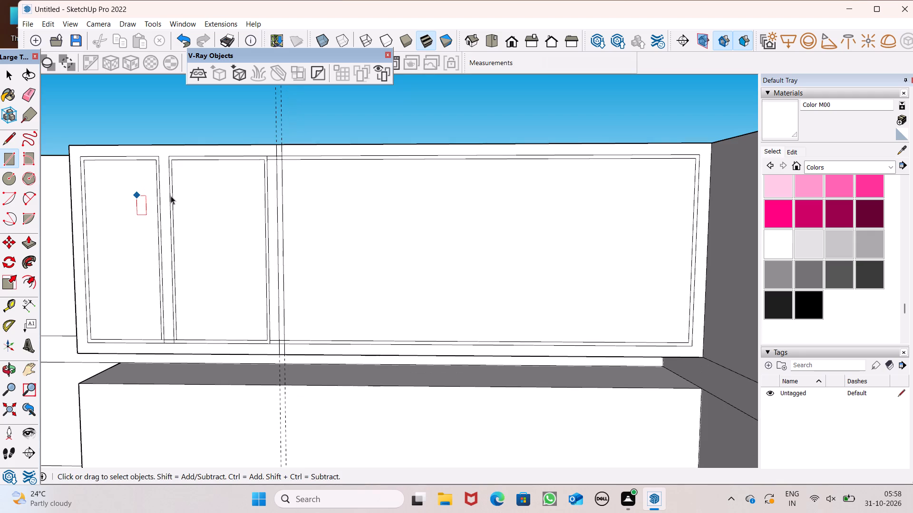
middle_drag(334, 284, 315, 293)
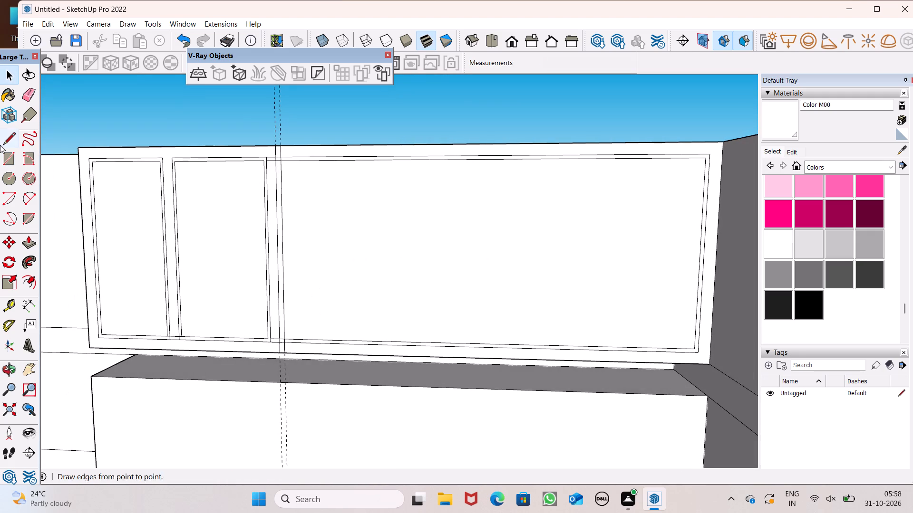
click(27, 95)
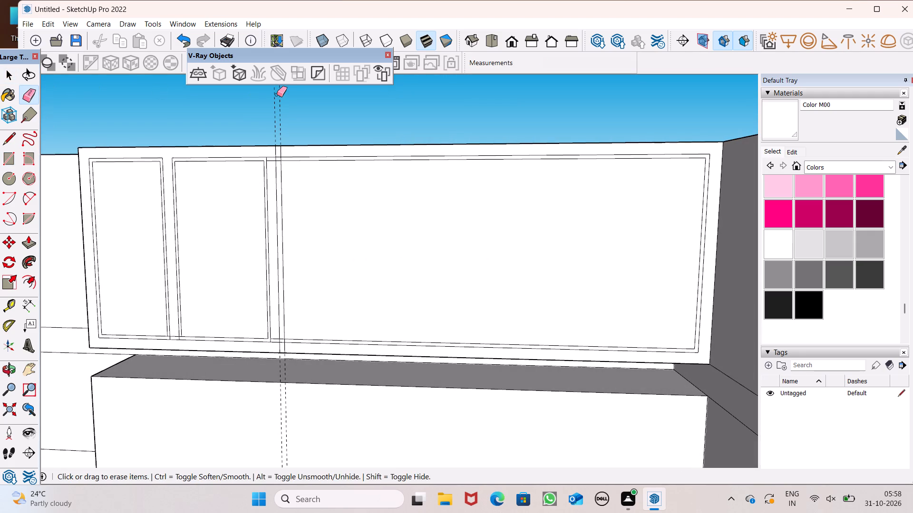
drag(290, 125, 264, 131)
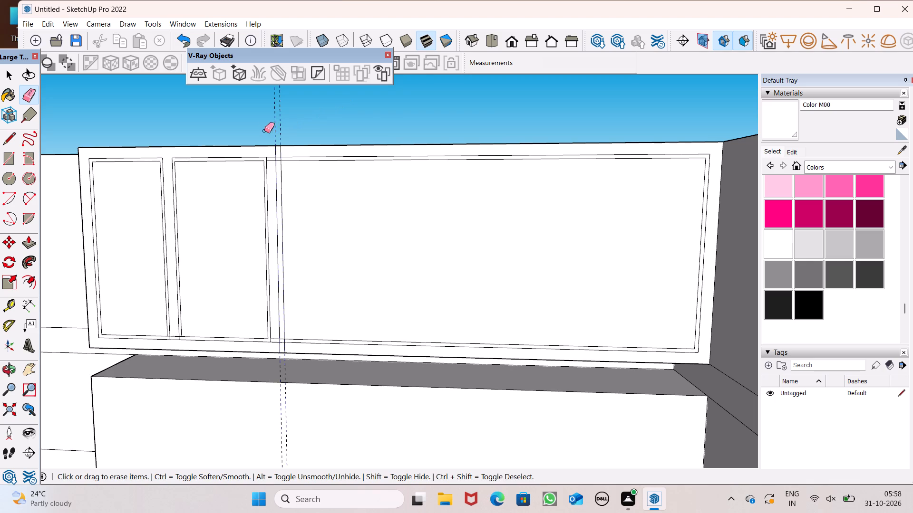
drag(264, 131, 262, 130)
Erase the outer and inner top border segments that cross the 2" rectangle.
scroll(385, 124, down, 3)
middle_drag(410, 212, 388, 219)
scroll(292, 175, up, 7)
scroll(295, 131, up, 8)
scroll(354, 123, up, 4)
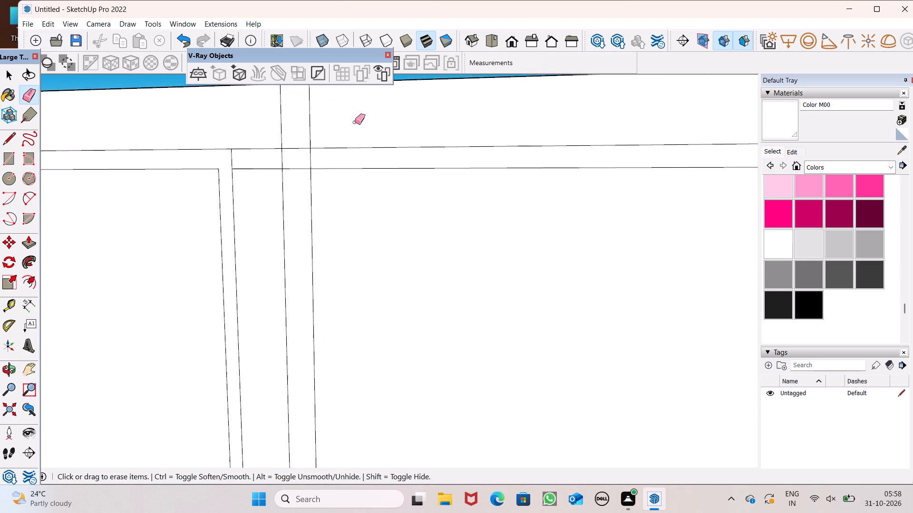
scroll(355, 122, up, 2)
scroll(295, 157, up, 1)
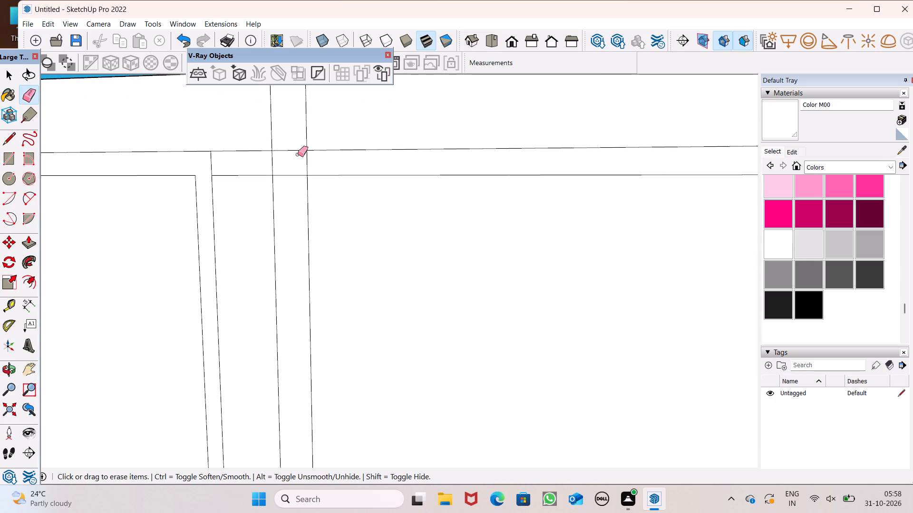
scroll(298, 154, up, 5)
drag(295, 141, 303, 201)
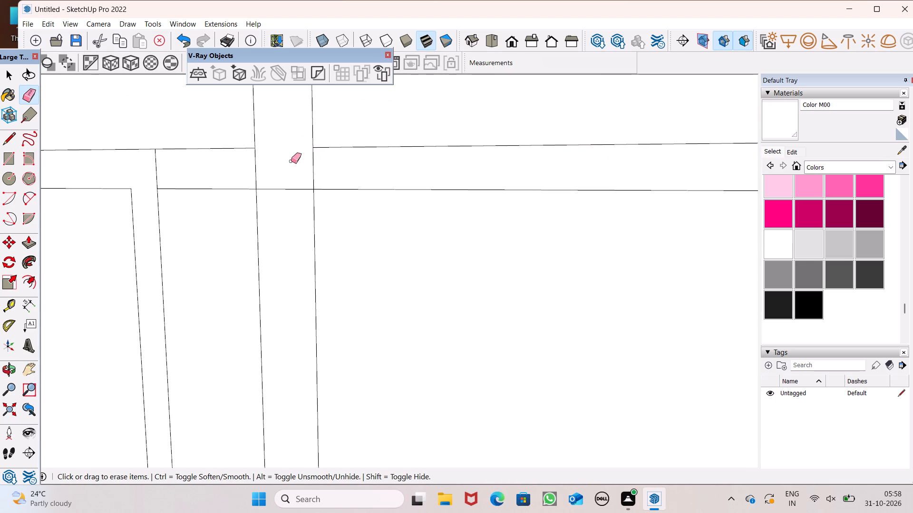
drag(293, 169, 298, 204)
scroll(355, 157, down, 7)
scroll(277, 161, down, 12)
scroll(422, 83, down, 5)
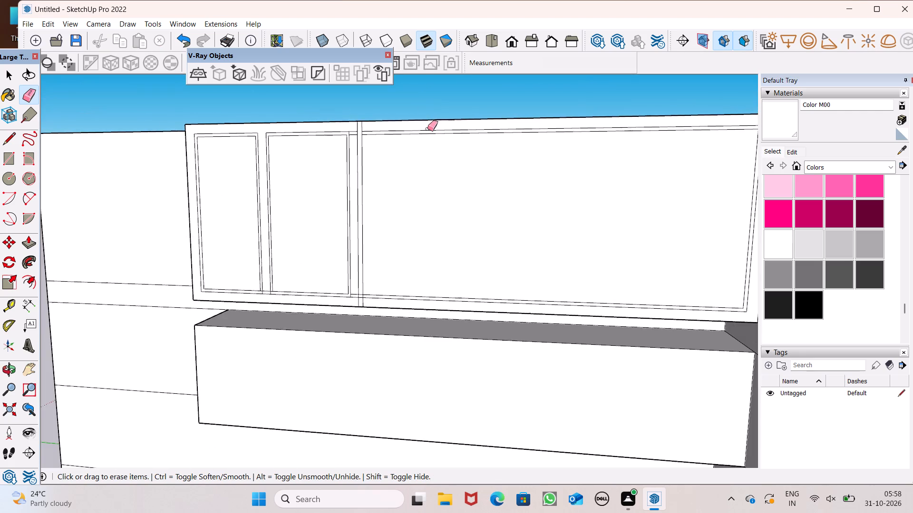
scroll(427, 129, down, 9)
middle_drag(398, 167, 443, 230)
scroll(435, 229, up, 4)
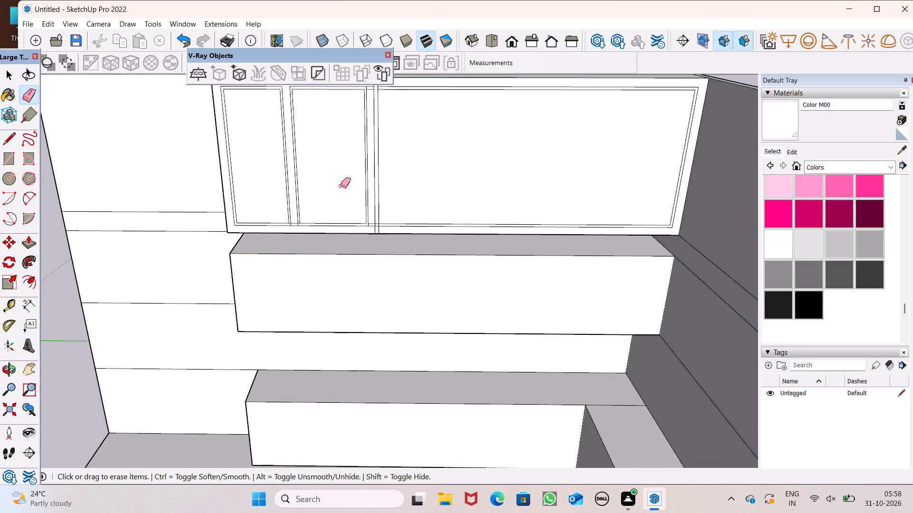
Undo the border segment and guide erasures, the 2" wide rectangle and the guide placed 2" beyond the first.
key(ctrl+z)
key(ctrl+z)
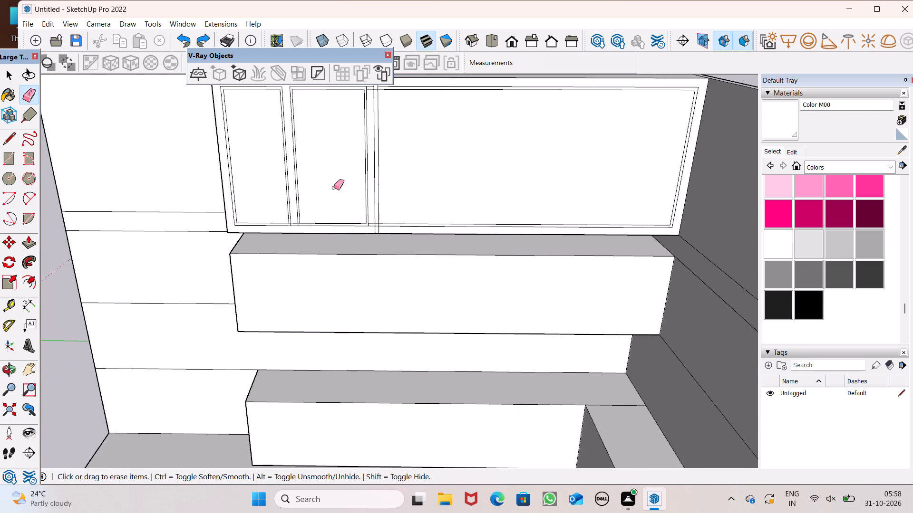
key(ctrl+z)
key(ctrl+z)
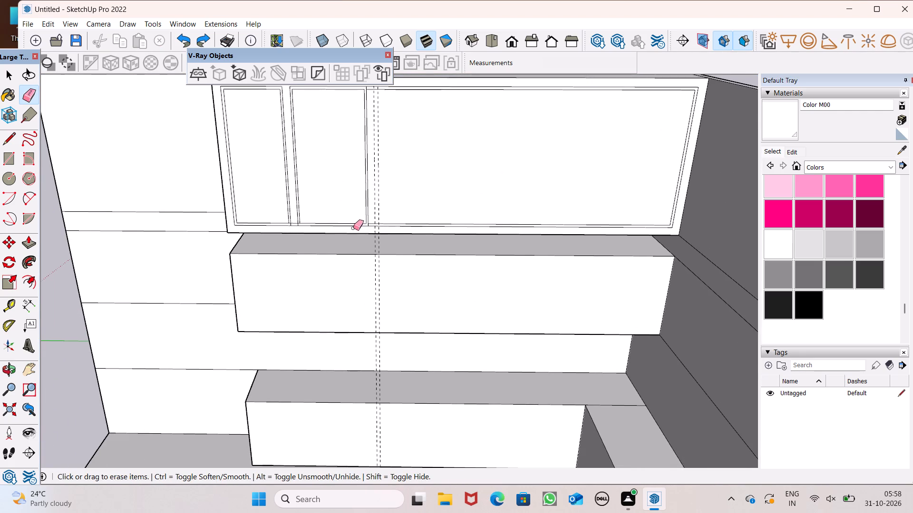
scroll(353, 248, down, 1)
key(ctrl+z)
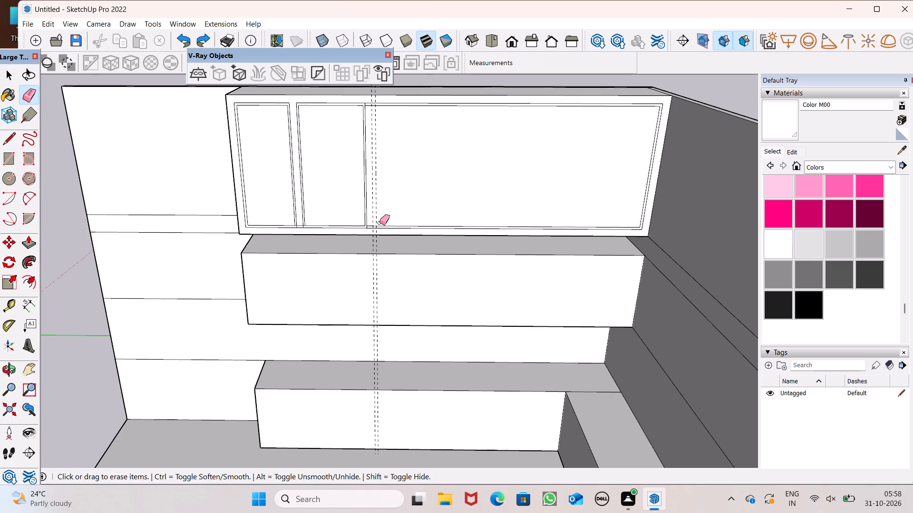
Place a second vertical guide 1" from the remaining guide, on the side away from the narrow panel.
key(space)
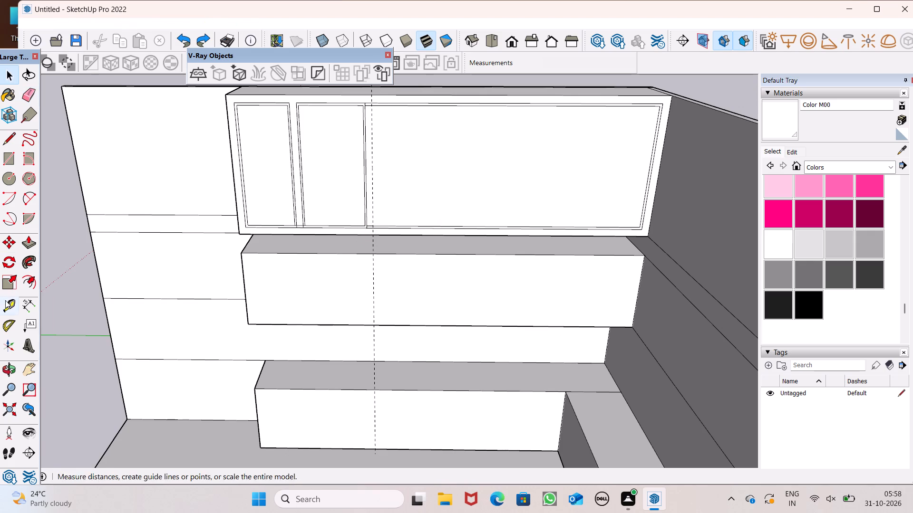
click(5, 300)
click(375, 194)
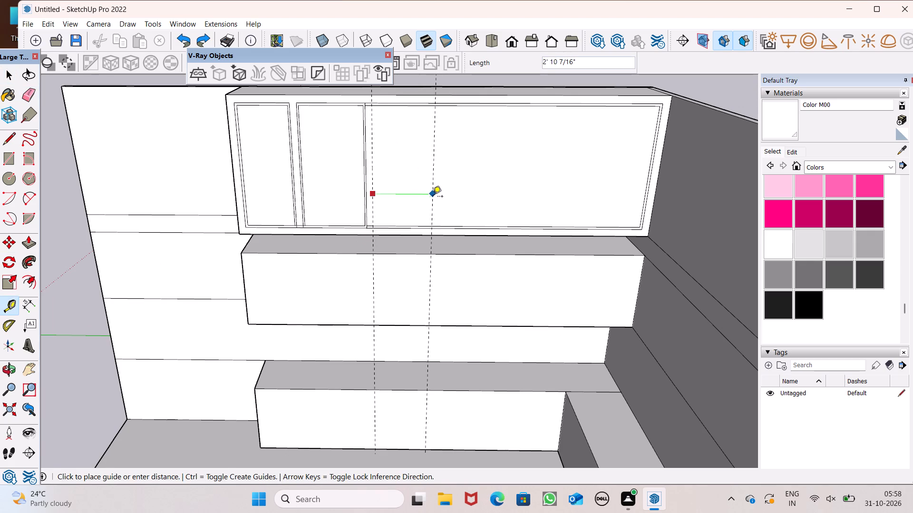
text(1")
key(Return)
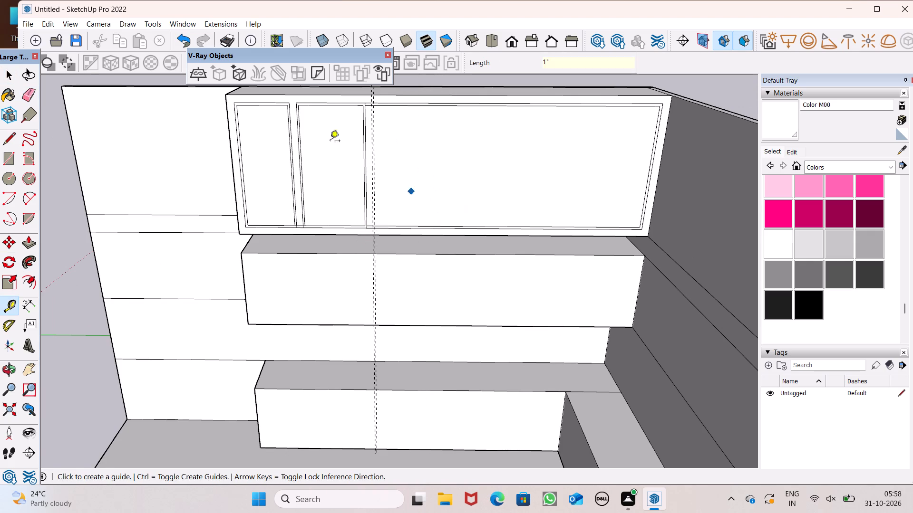
scroll(193, 113, down, 2)
scroll(388, 88, up, 5)
key(space)
scroll(349, 144, down, 1)
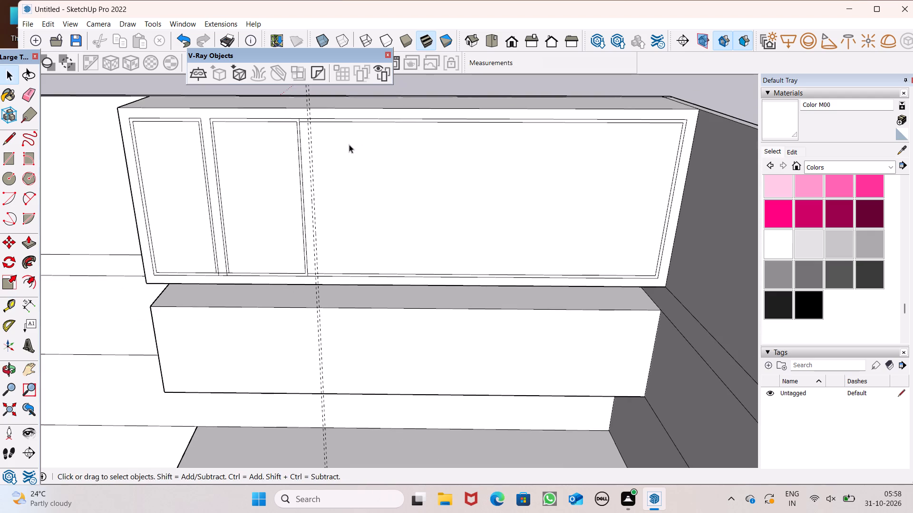
middle_drag(413, 169, 410, 151)
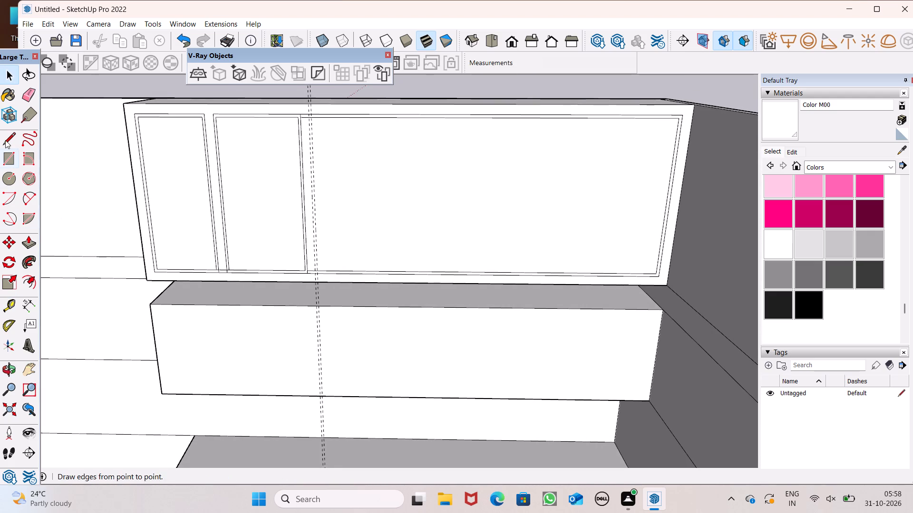
Draw a 1" wide rectangle between the two vertical guides, from the topmost block front's top edge to its bottom edge.
drag(5, 156, 10, 158)
scroll(390, 89, up, 6)
scroll(229, 146, up, 2)
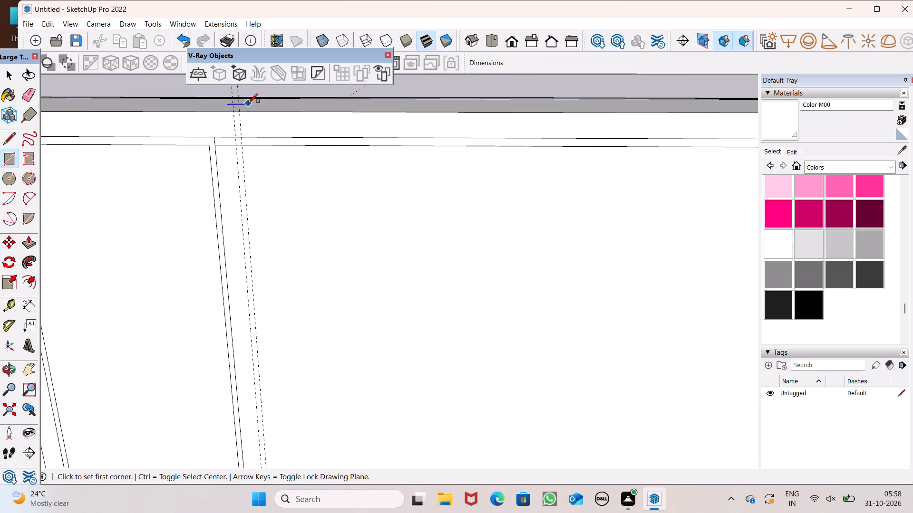
drag(236, 113, 243, 121)
scroll(335, 188, down, 13)
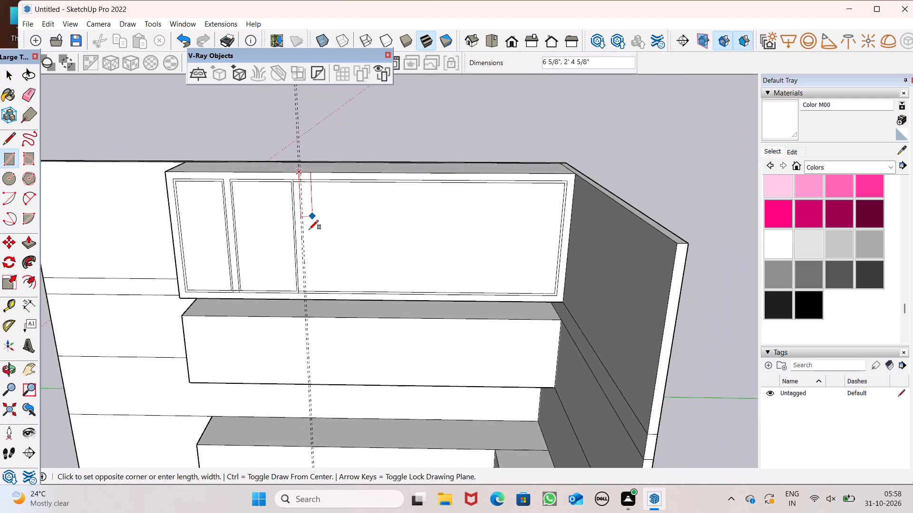
scroll(310, 276, up, 7)
scroll(304, 315, up, 7)
click(303, 316)
key(space)
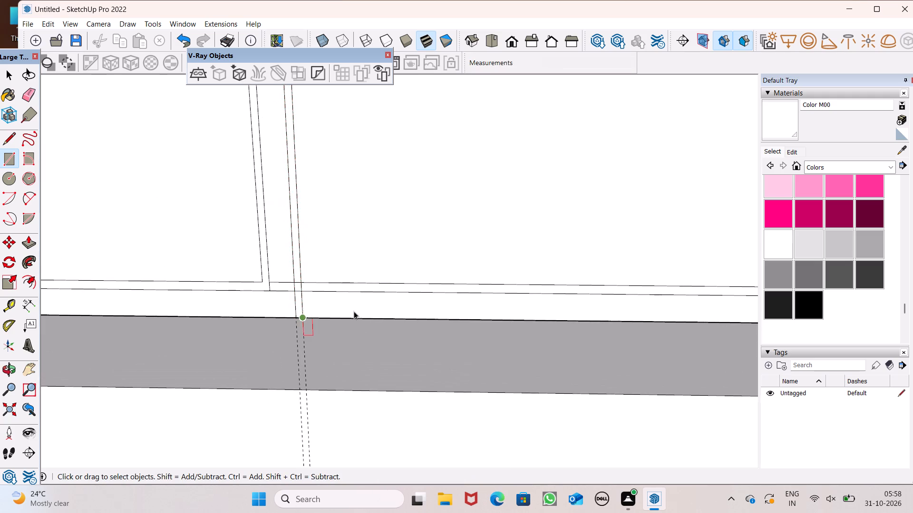
Erase the two vertical guides along the new 1" strip.
scroll(359, 334, down, 9)
scroll(305, 273, down, 4)
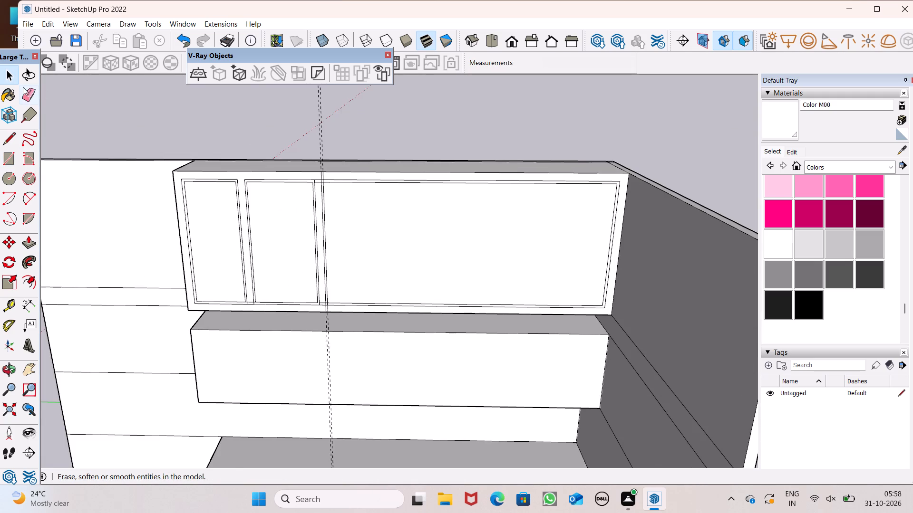
click(23, 87)
drag(343, 130, 308, 140)
Erase the outer and inner top border segments between the second panel and the 1" strip and those crossing the strip.
scroll(341, 176, up, 5)
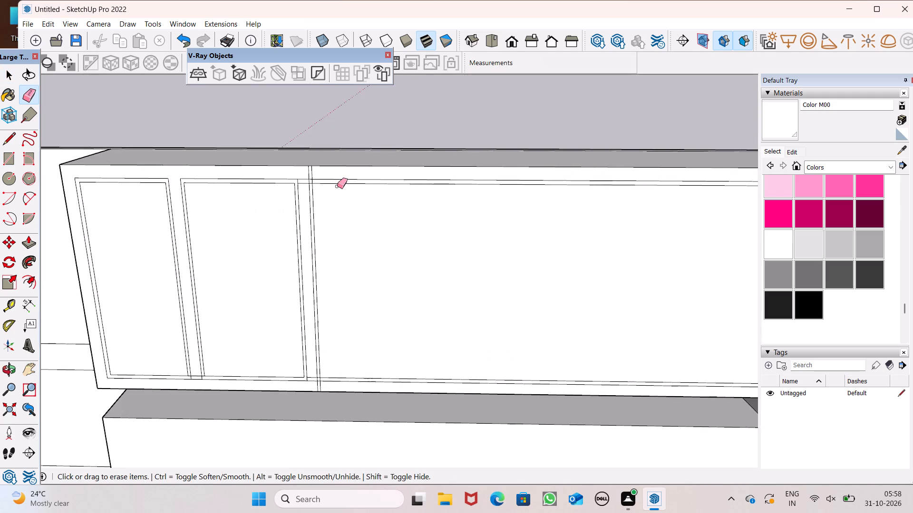
scroll(336, 186, up, 11)
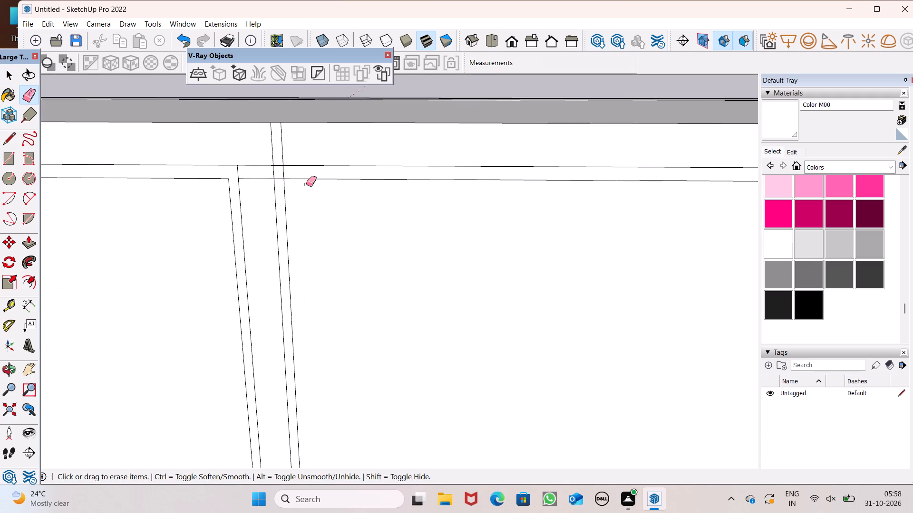
scroll(306, 184, up, 2)
scroll(265, 163, down, 1)
scroll(265, 163, up, 3)
drag(234, 156, 240, 192)
scroll(271, 193, up, 2)
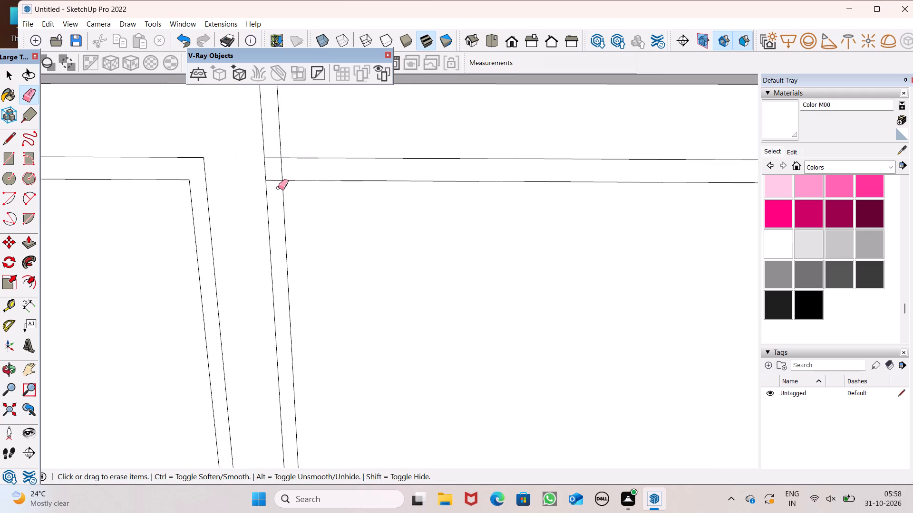
scroll(278, 188, up, 6)
drag(268, 122, 274, 181)
scroll(276, 182, down, 12)
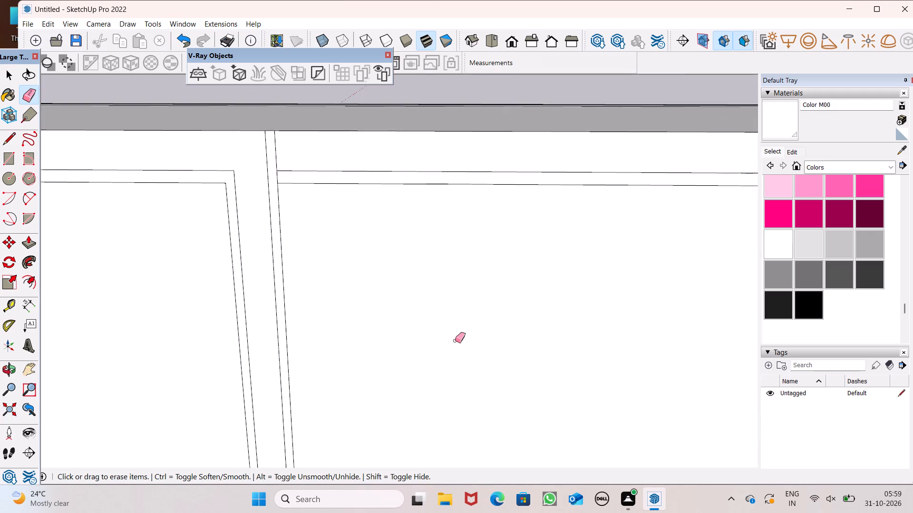
Erase the outer and inner bottom border segments between the second panel and the 1" strip and those crossing the strip.
scroll(455, 341, down, 8)
scroll(330, 195, down, 12)
scroll(342, 383, up, 5)
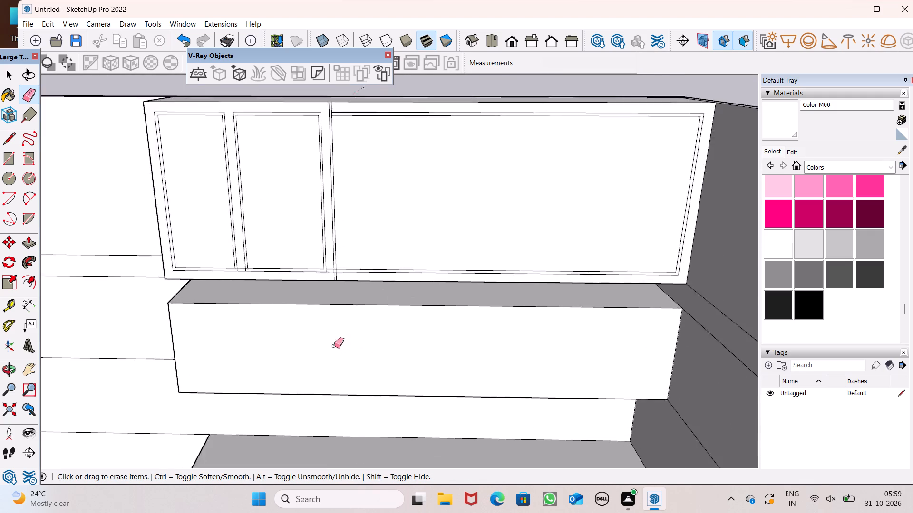
scroll(334, 346, up, 2)
scroll(345, 272, up, 7)
scroll(307, 212, up, 7)
drag(300, 170, 301, 209)
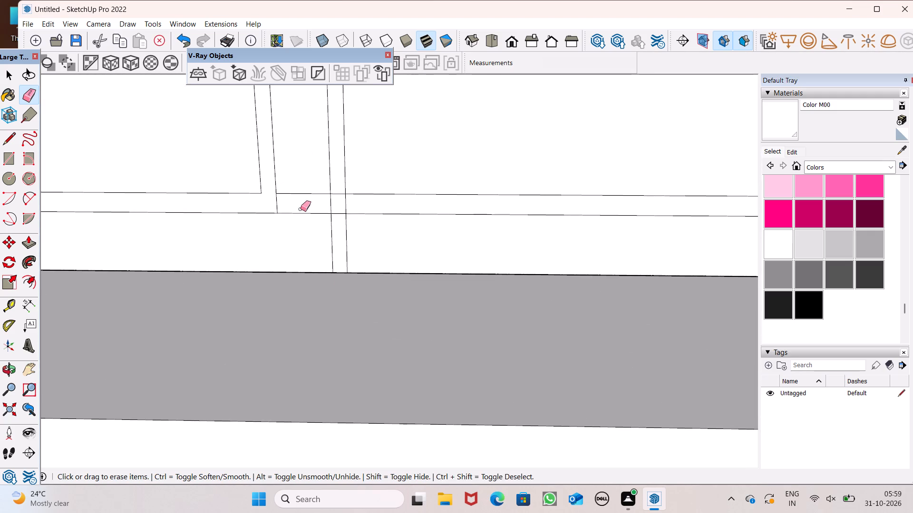
drag(301, 209, 301, 214)
scroll(333, 205, up, 6)
drag(340, 182, 331, 242)
scroll(333, 286, down, 7)
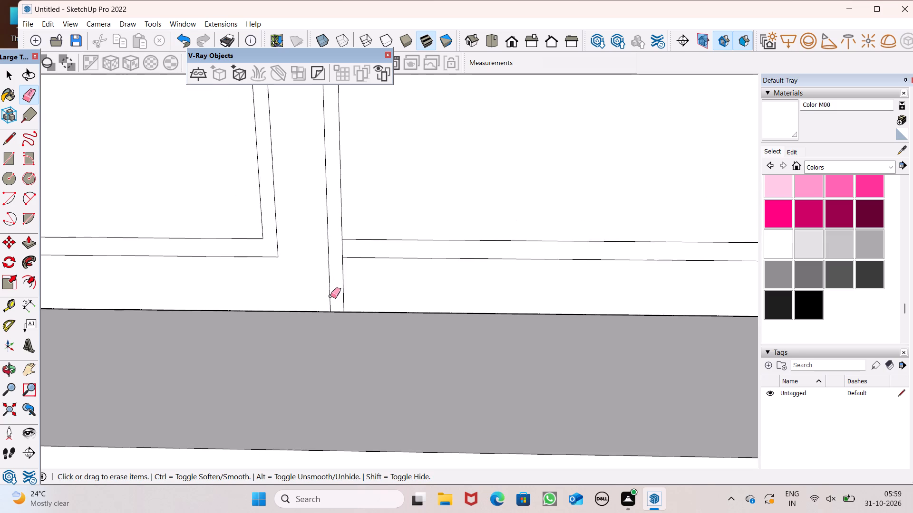
scroll(234, 265, down, 17)
scroll(546, 243, down, 2)
key(space)
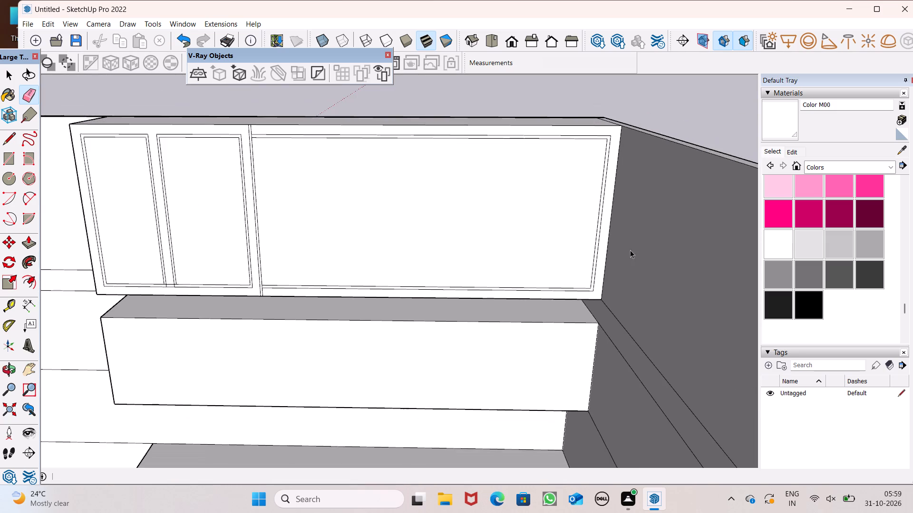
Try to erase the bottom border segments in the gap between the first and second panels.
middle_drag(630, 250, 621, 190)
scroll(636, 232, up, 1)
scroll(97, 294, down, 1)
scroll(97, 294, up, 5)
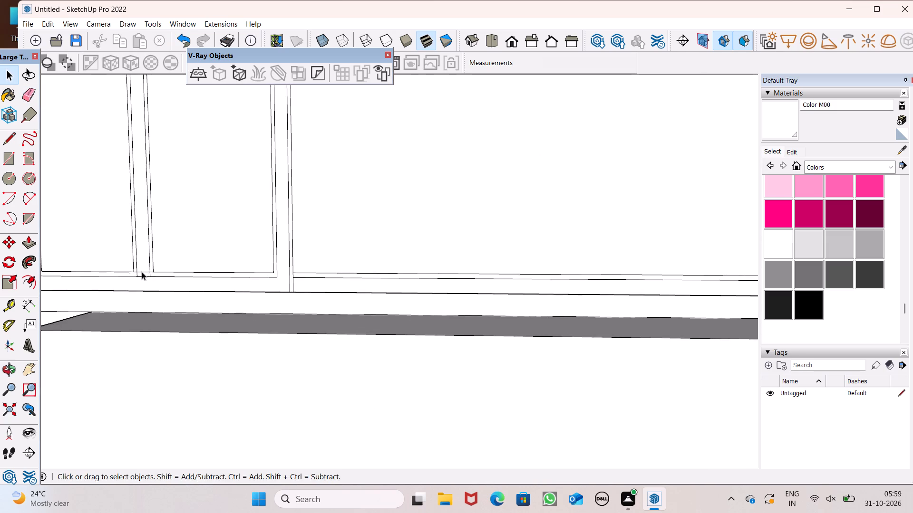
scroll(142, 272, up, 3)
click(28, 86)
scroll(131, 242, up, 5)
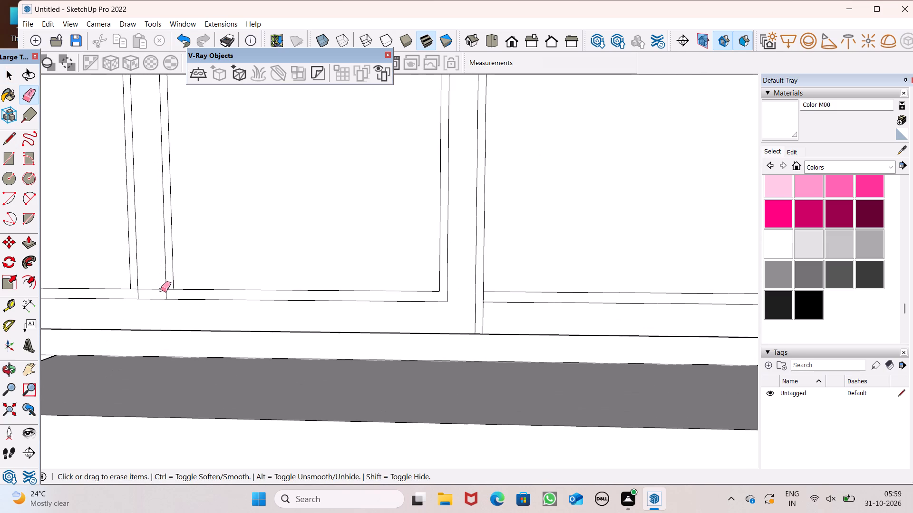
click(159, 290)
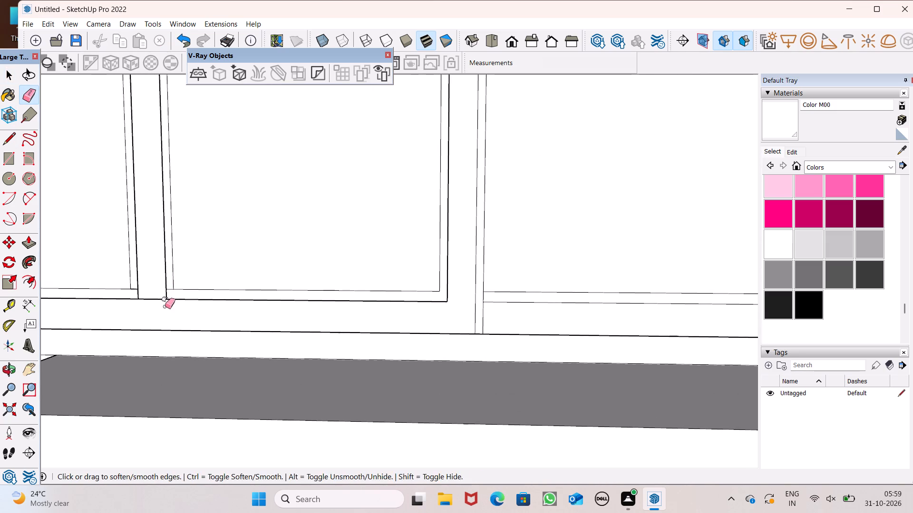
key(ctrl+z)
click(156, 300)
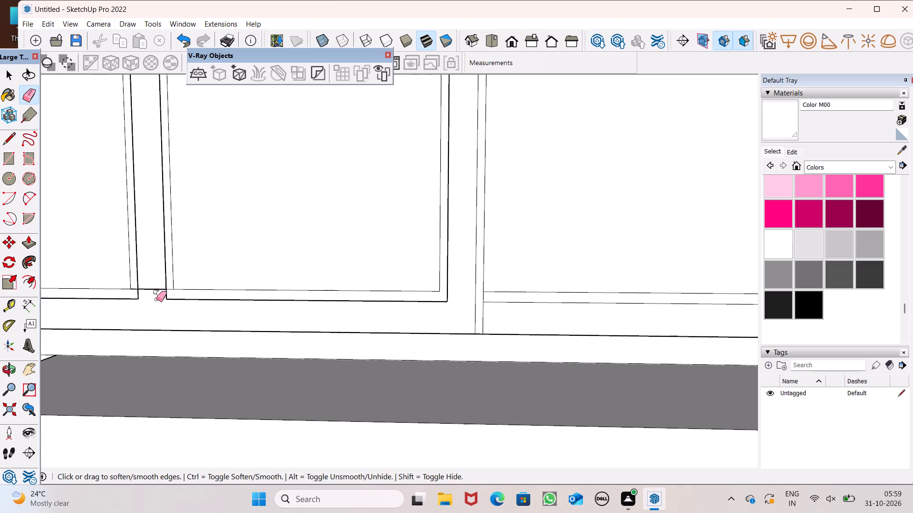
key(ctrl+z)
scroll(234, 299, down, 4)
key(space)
Examine the topmost block's divided front and its panel borders from several angles.
scroll(173, 260, down, 10)
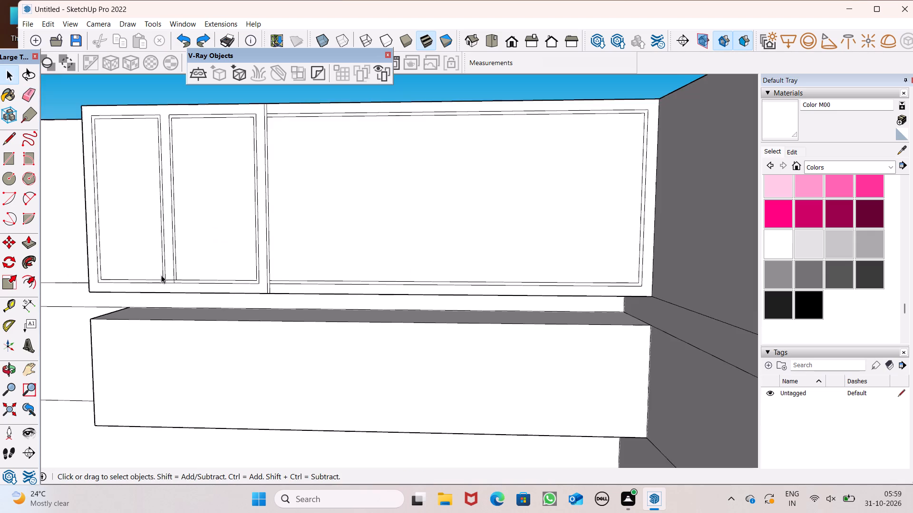
middle_drag(313, 302, 354, 297)
scroll(362, 259, down, 3)
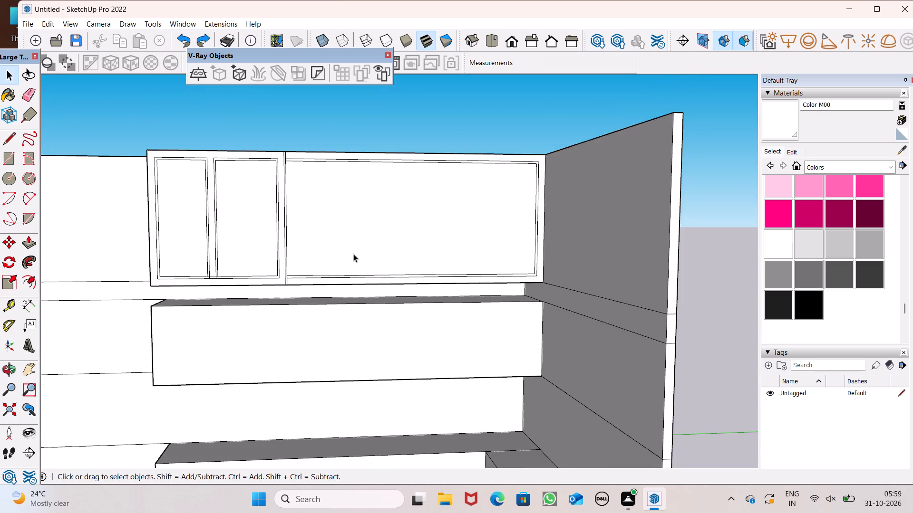
middle_drag(353, 259, 389, 288)
scroll(196, 270, up, 3)
scroll(207, 255, down, 6)
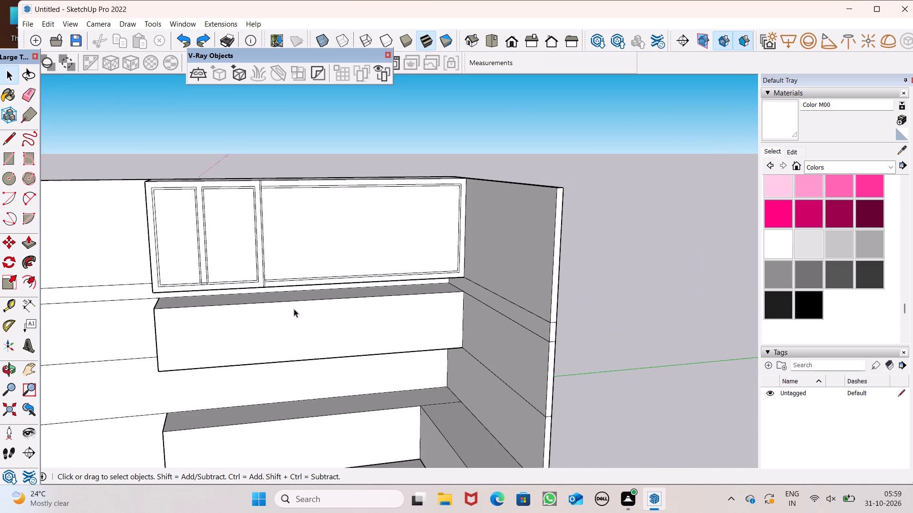
middle_drag(218, 313, 172, 299)
scroll(244, 234, up, 5)
scroll(165, 214, down, 2)
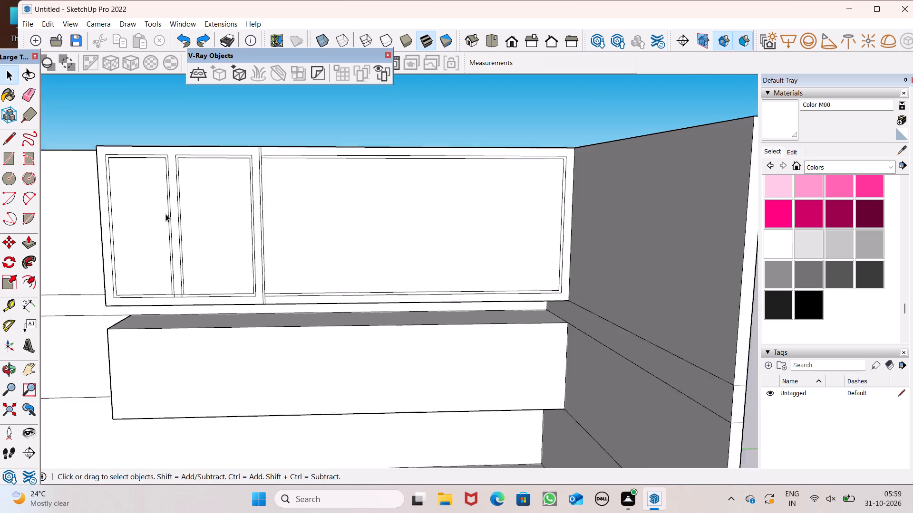
scroll(165, 214, down, 2)
middle_drag(204, 275, 167, 307)
scroll(234, 289, up, 5)
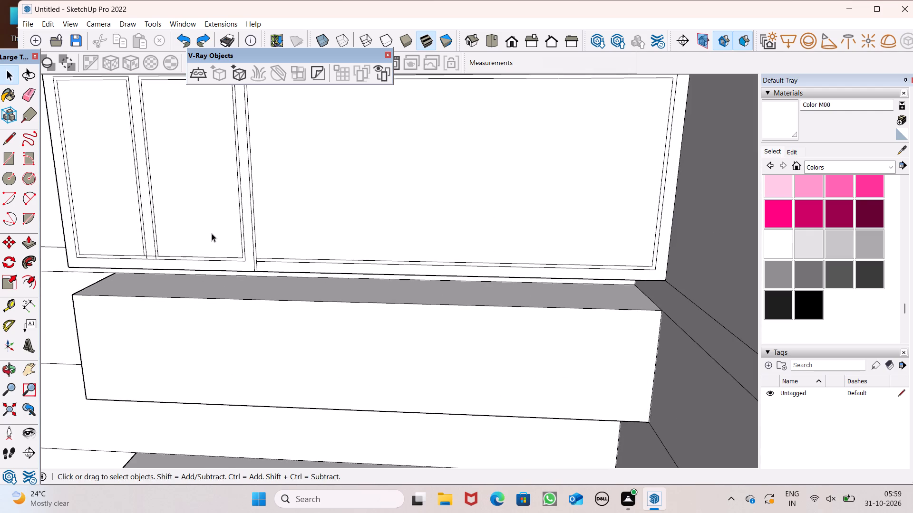
scroll(212, 233, down, 2)
Place a vertical guide about 6' 1 1/8" from the 1" strip's edge, across the large undivided area.
click(11, 301)
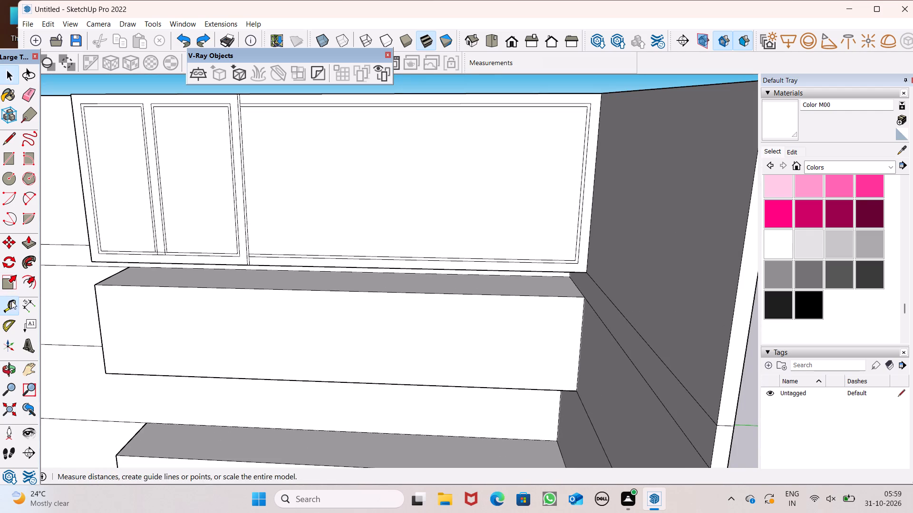
click(247, 215)
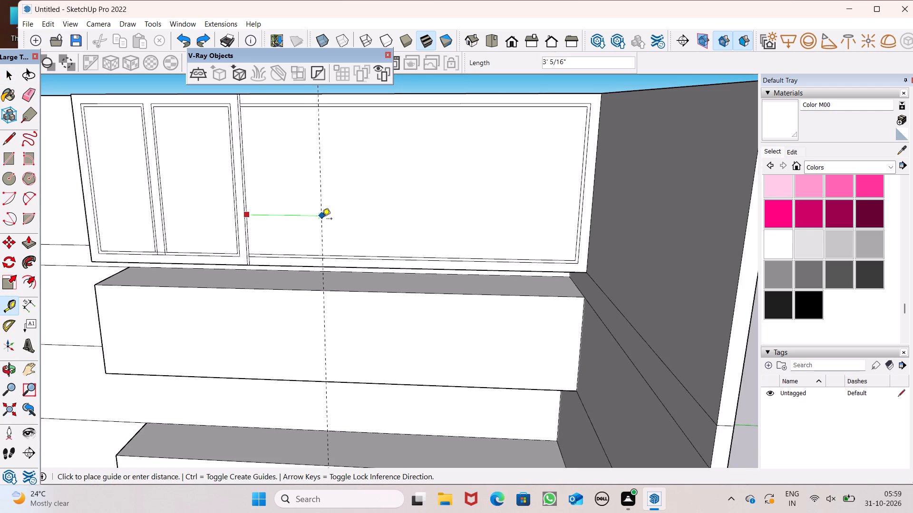
scroll(322, 219, down, 2)
middle_drag(322, 219, 321, 203)
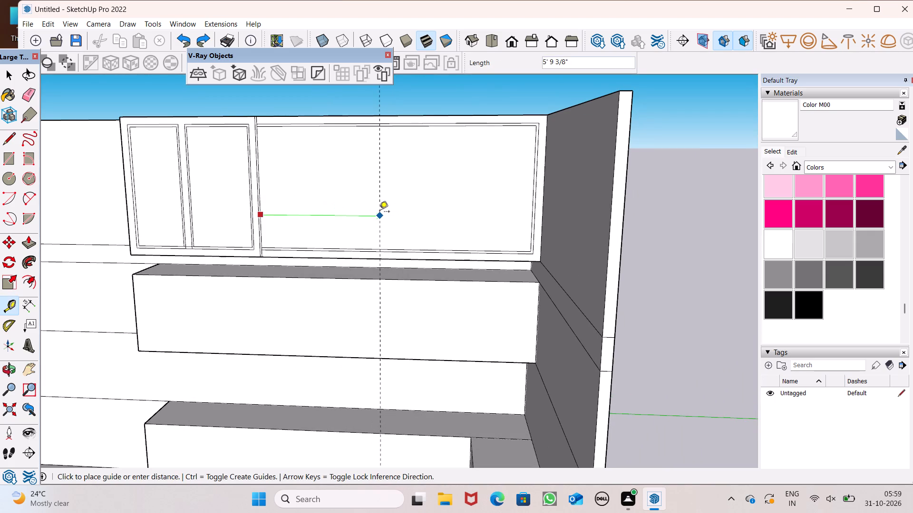
scroll(378, 212, down, 2)
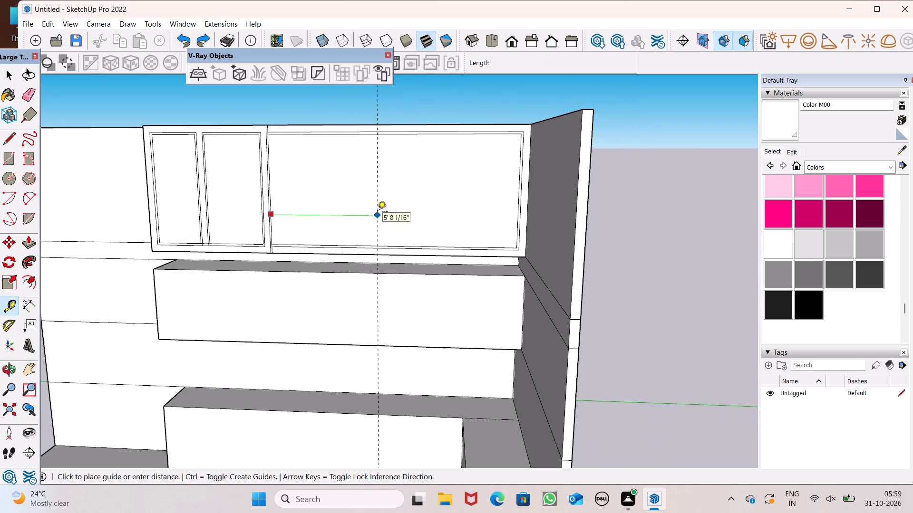
middle_drag(398, 218, 400, 196)
scroll(388, 196, up, 4)
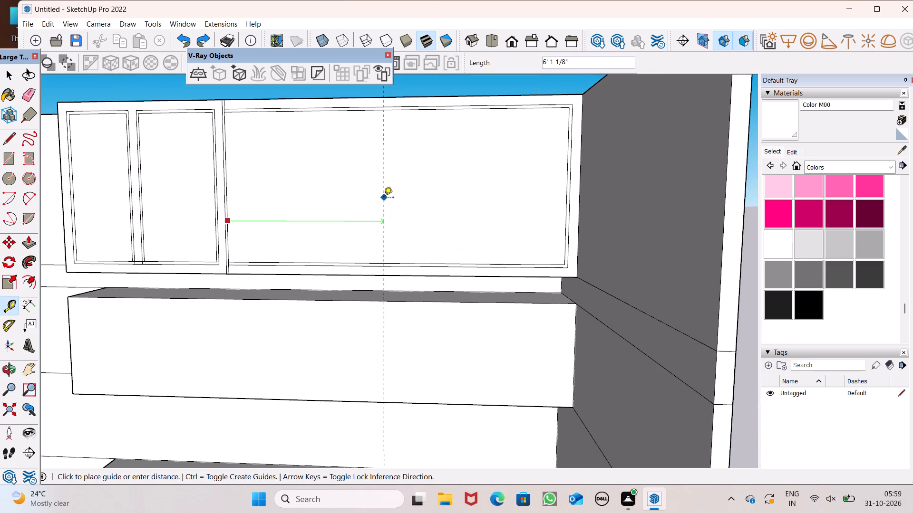
click(384, 198)
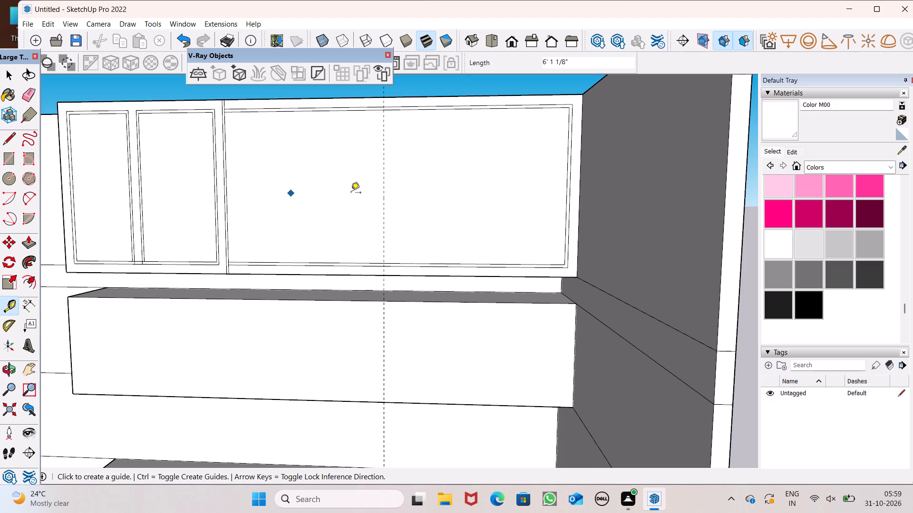
Place a second vertical guide 1" from the new guide, on the side away from the strip.
click(382, 207)
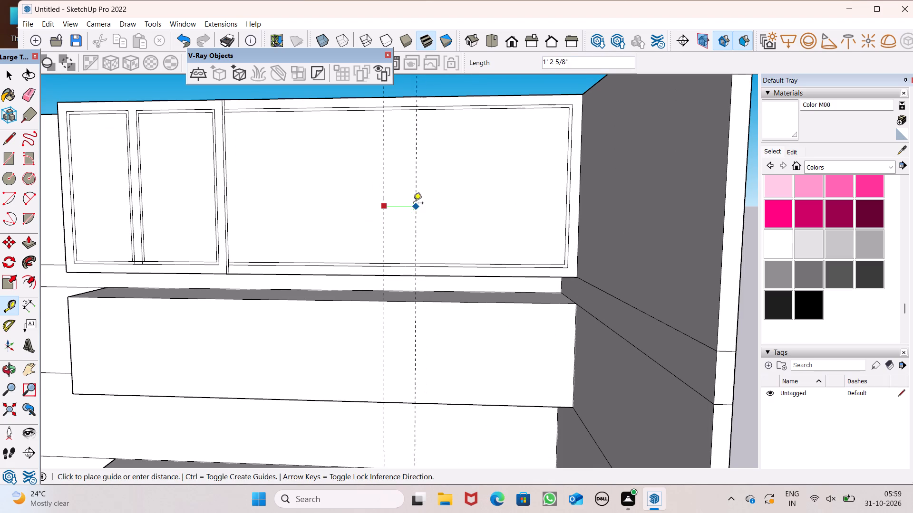
text(1")
key(Return)
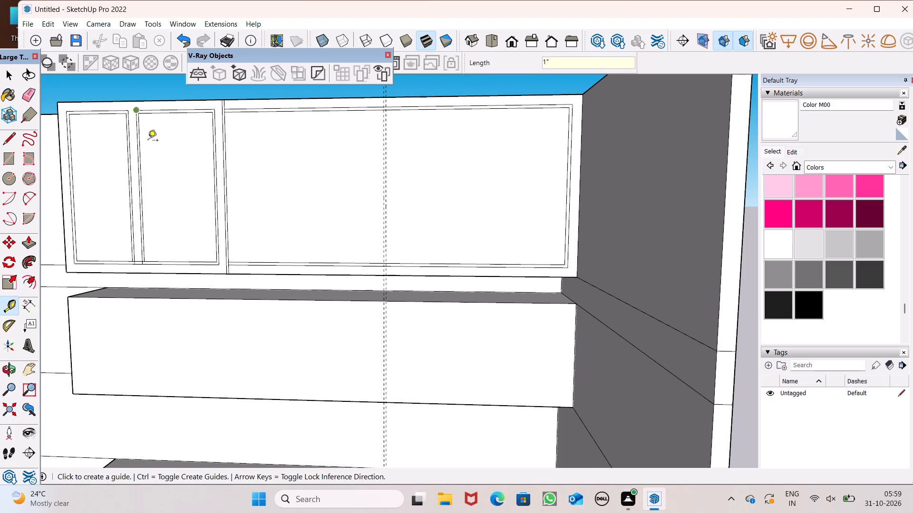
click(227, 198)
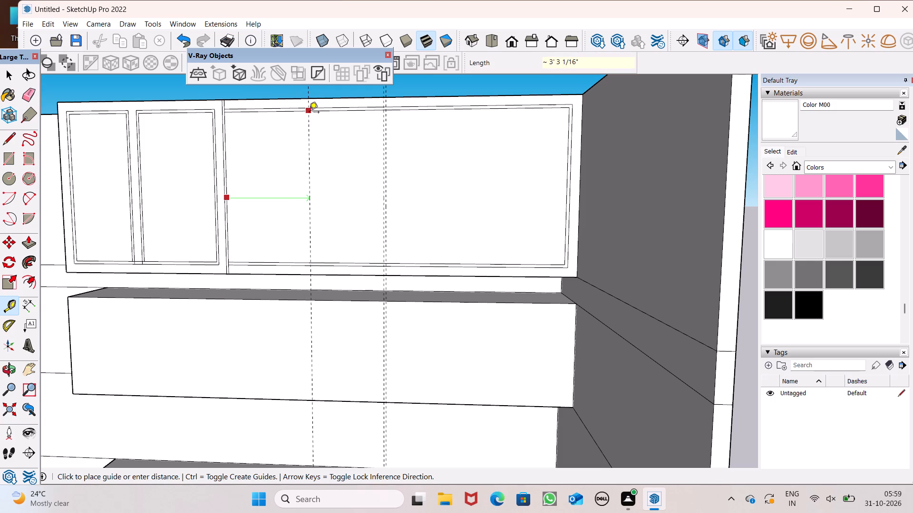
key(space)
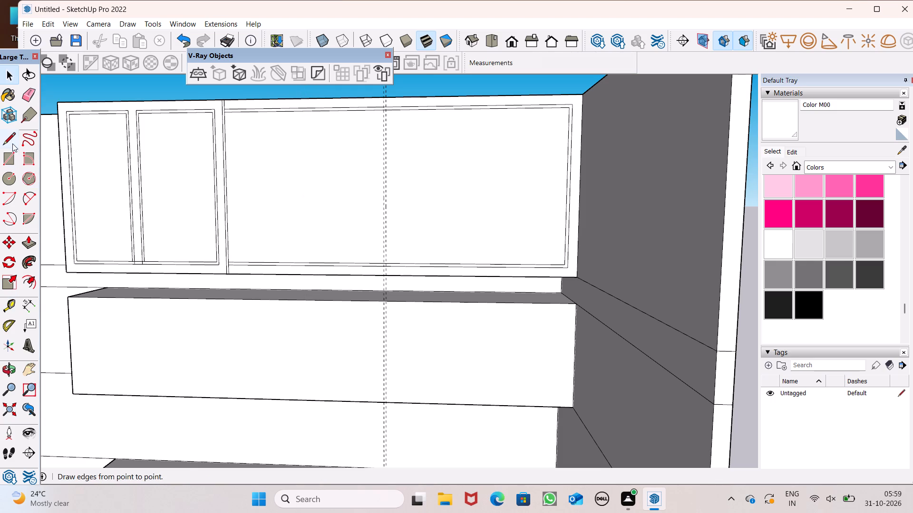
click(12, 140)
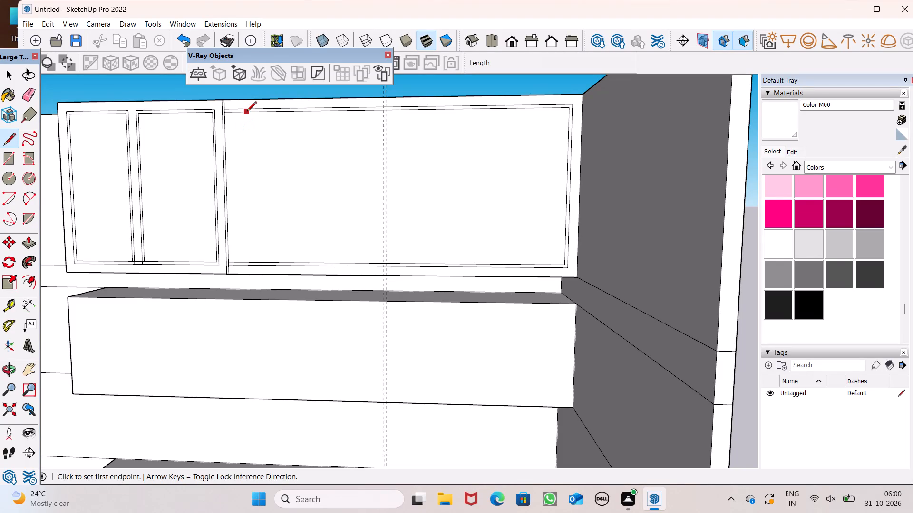
Measure the span along the bottom border from the 1" strip's edge to the nearer vertical guide.
scroll(468, 177, down, 2)
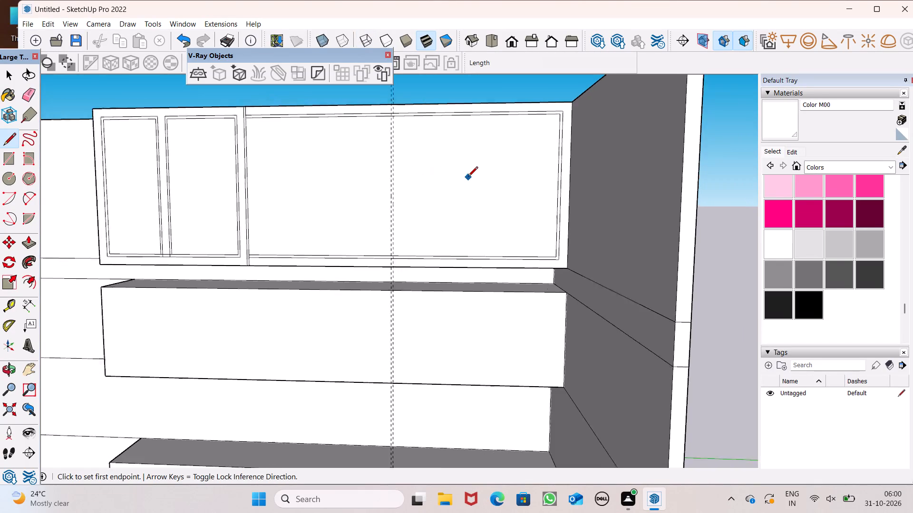
middle_drag(466, 227, 492, 200)
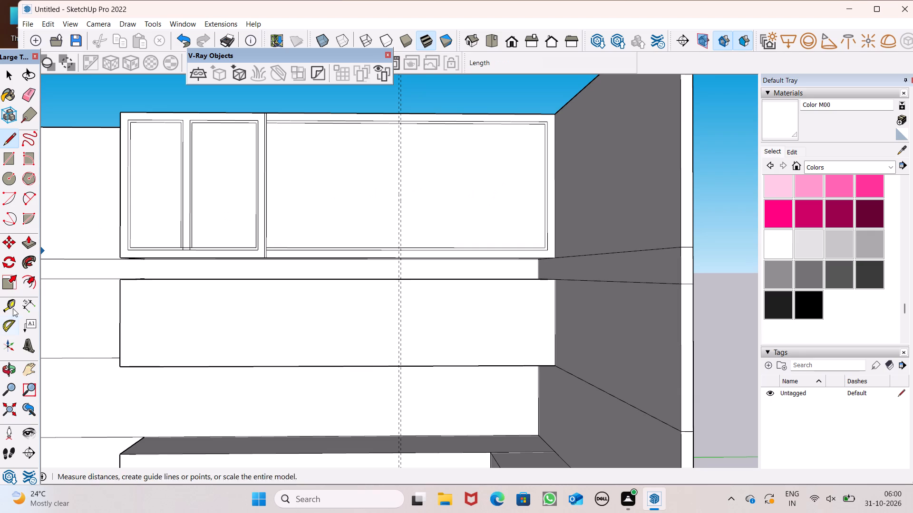
drag(31, 311, 31, 306)
scroll(490, 250, up, 3)
scroll(499, 246, down, 1)
scroll(499, 246, up, 3)
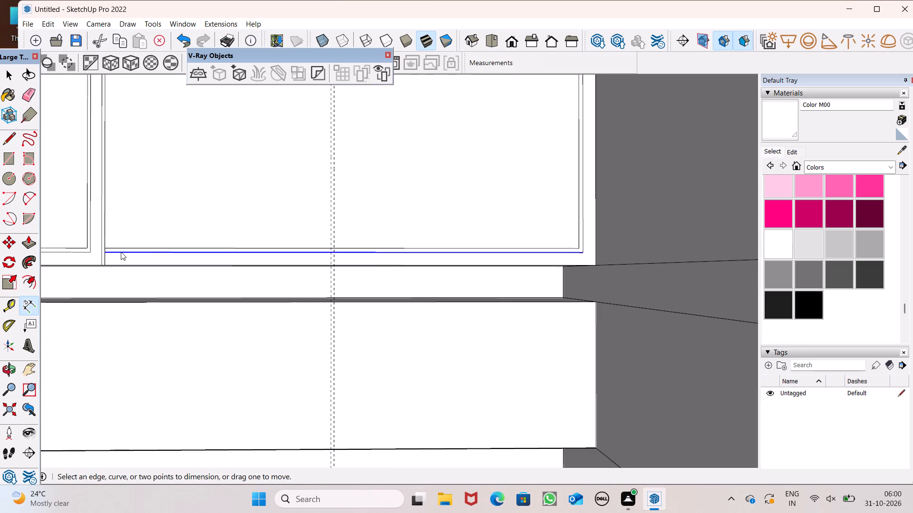
click(106, 254)
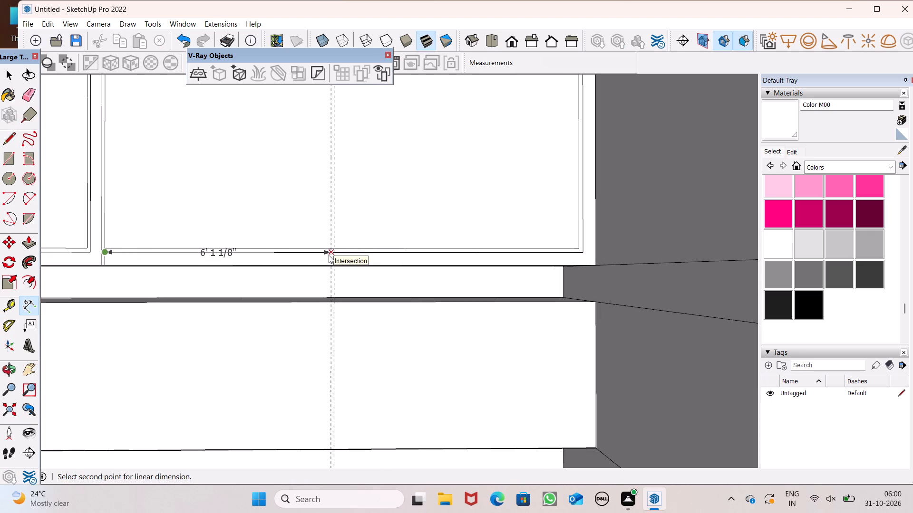
key(space)
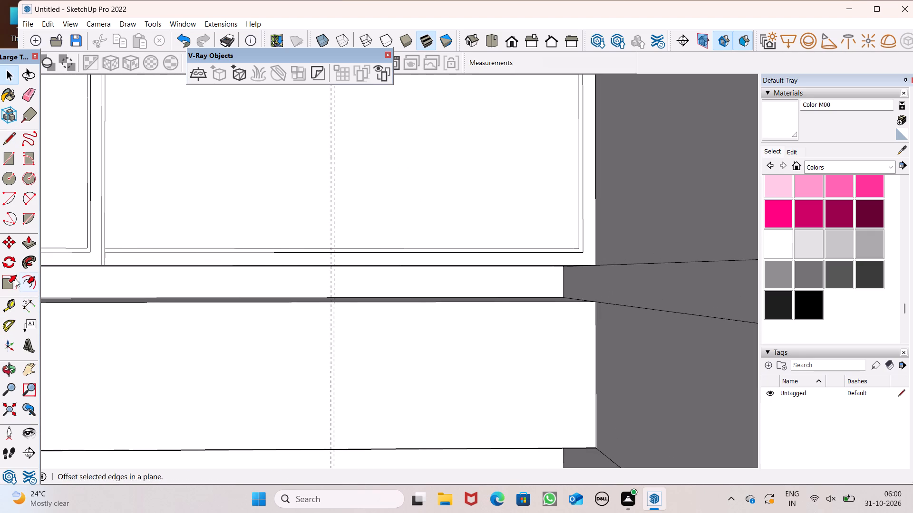
Measure the span along the bottom border from the second vertical guide to the far outer border corner.
click(8, 304)
click(29, 309)
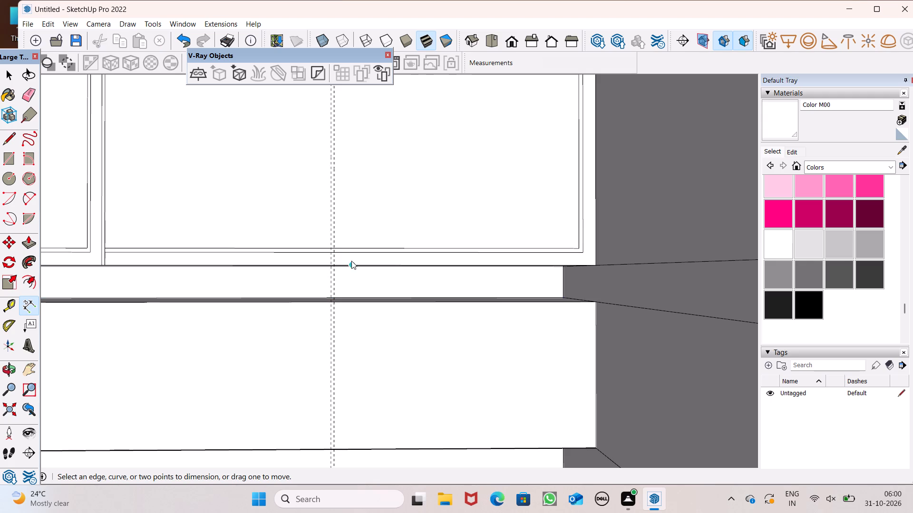
click(334, 254)
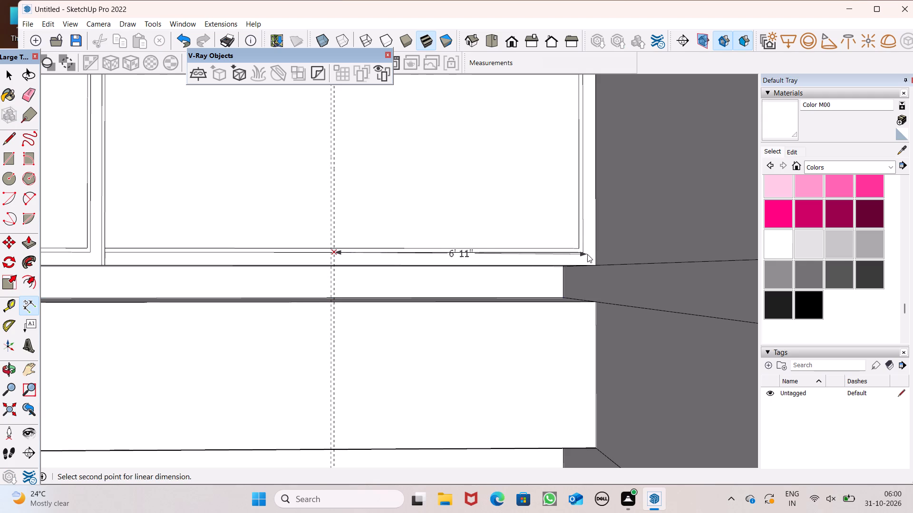
key(space)
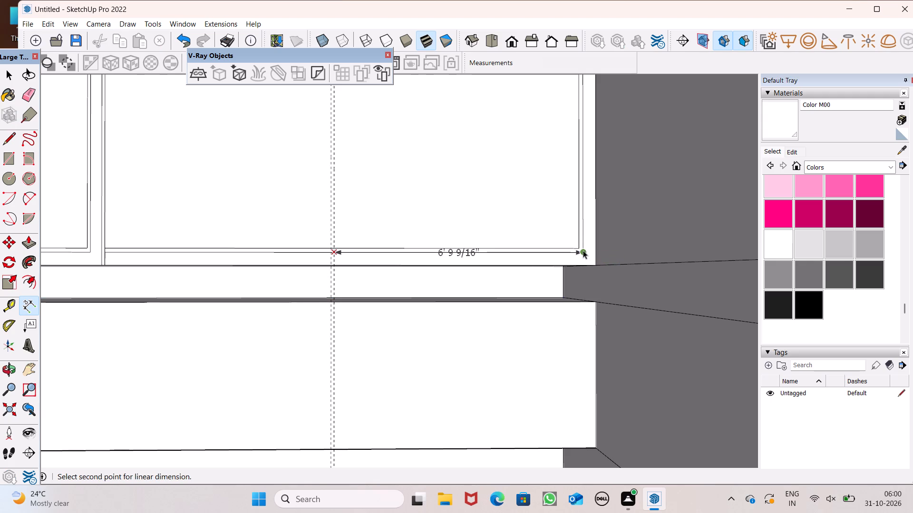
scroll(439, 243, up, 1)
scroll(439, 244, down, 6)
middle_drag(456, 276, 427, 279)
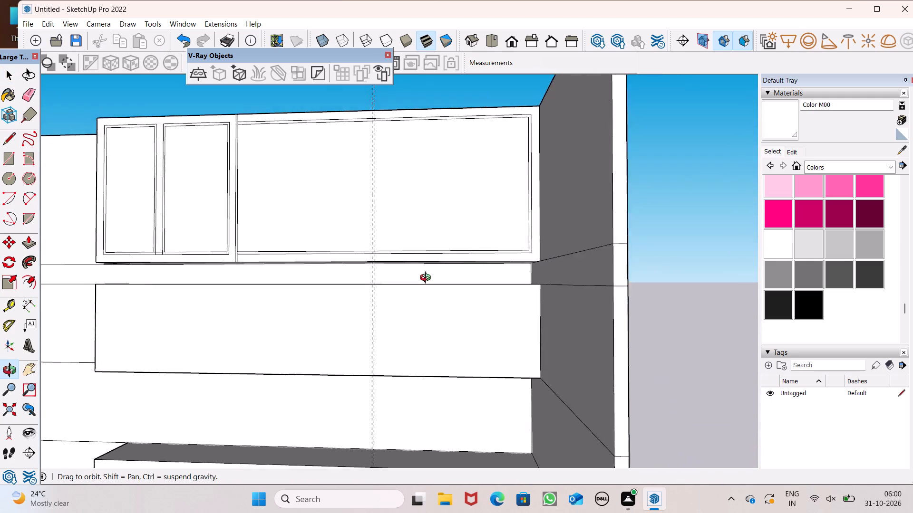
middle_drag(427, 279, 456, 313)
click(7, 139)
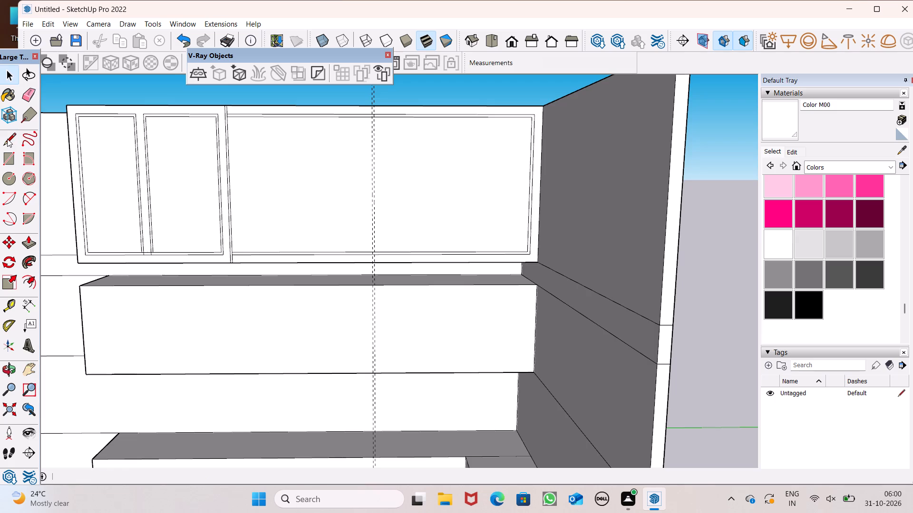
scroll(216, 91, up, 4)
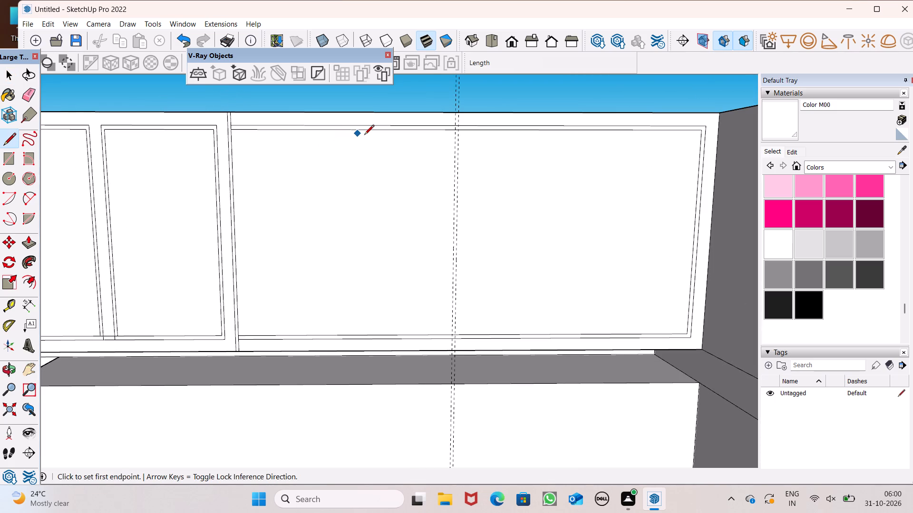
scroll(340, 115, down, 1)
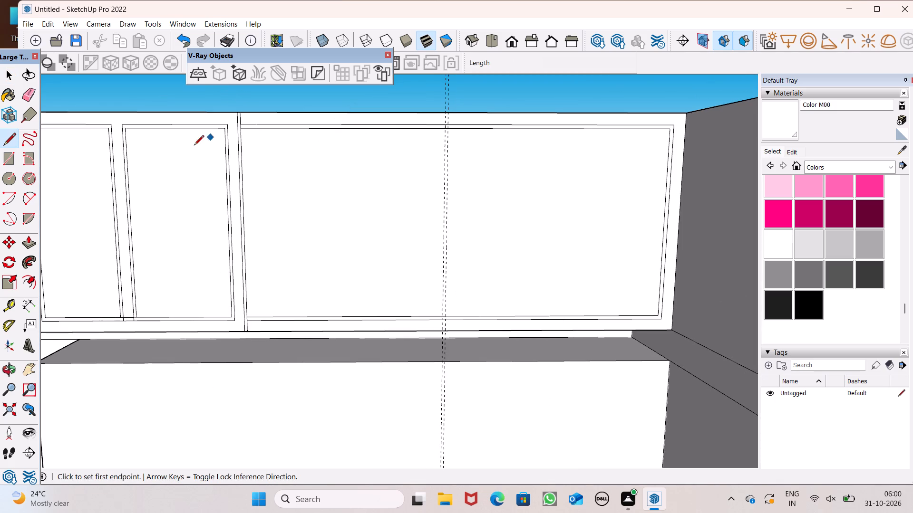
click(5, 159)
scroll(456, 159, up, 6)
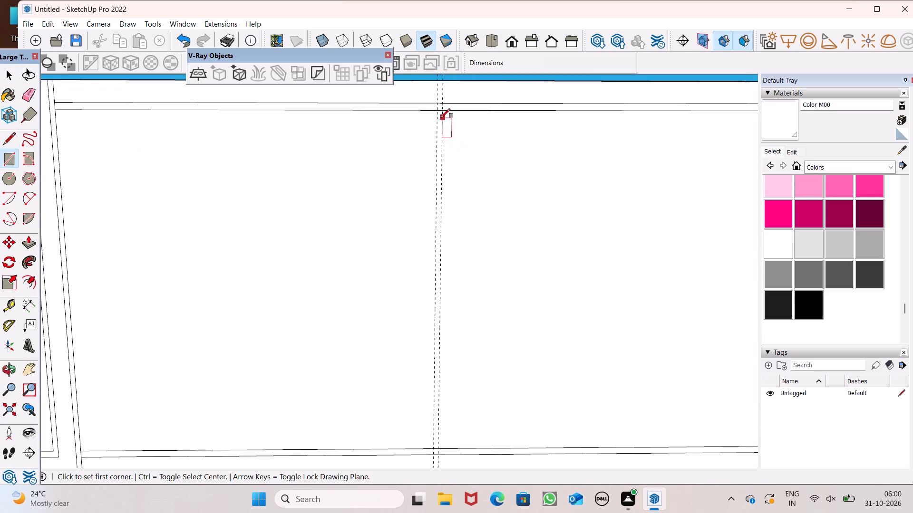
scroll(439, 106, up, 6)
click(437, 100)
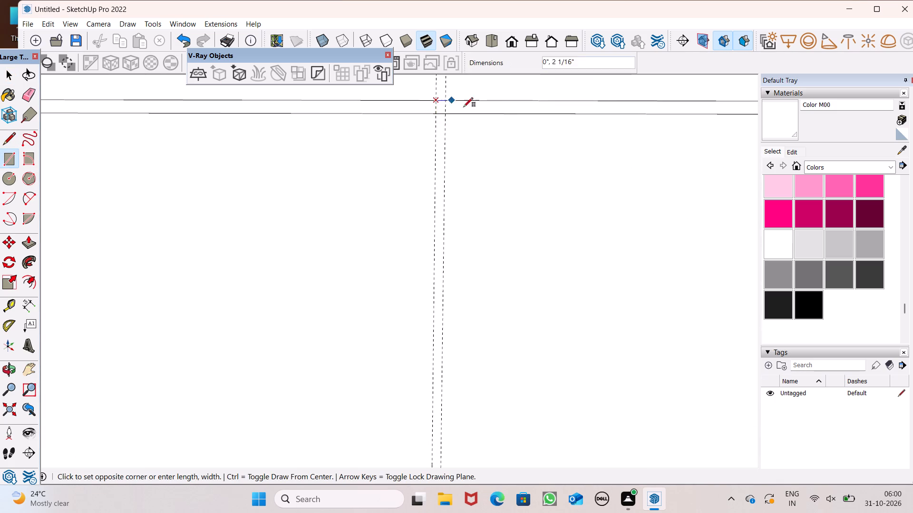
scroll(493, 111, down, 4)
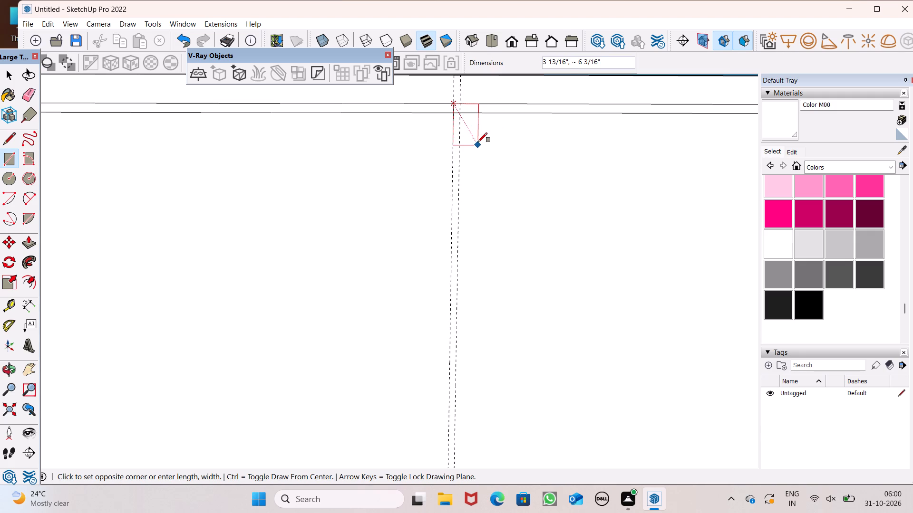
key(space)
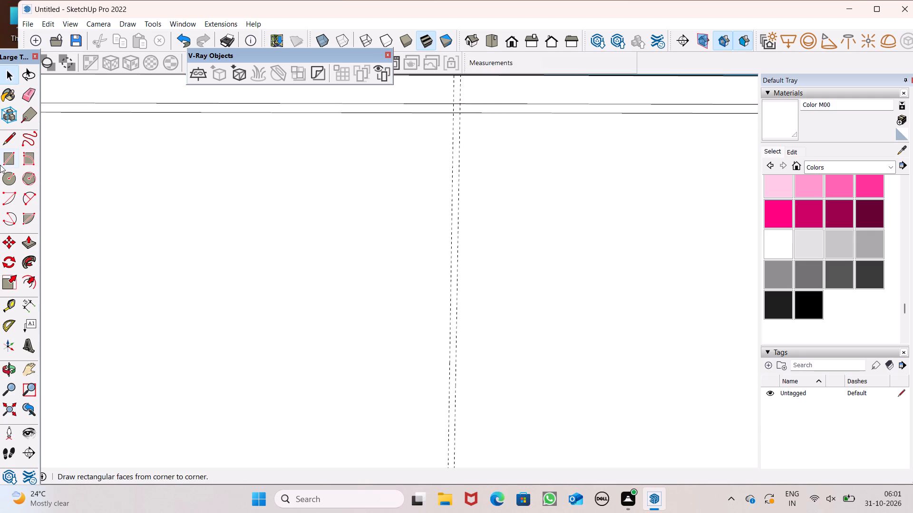
Draw a 1" by about 5' 8 7/8" rectangle between the two guides, from the inner top border line to the inner bottom one.
click(15, 160)
scroll(528, 135, up, 2)
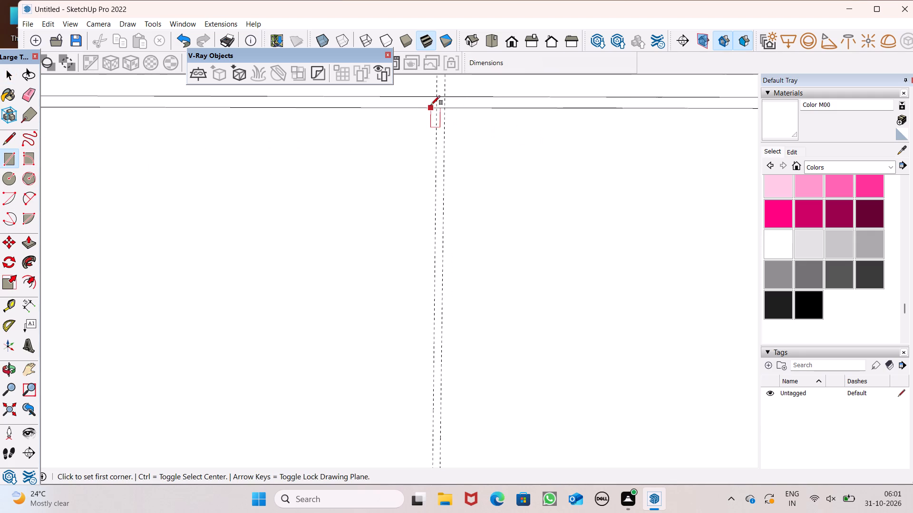
click(438, 108)
scroll(457, 114, down, 5)
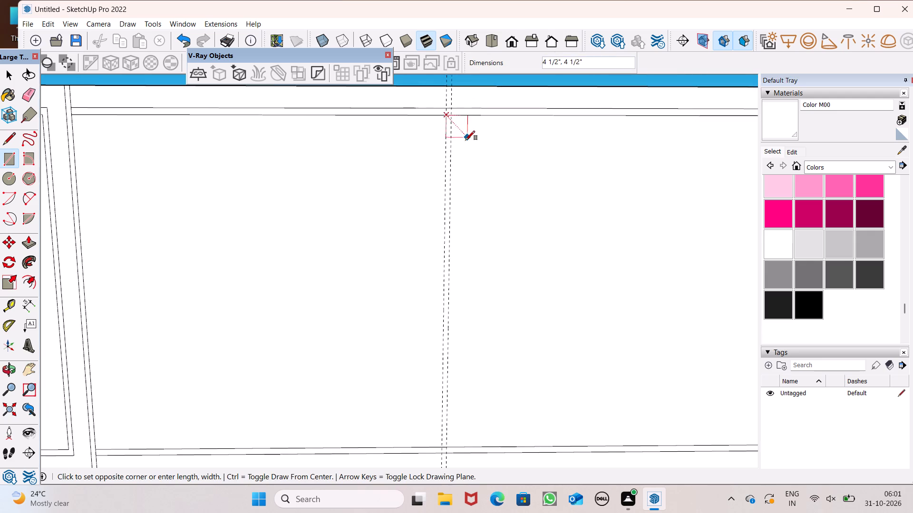
scroll(466, 144, down, 11)
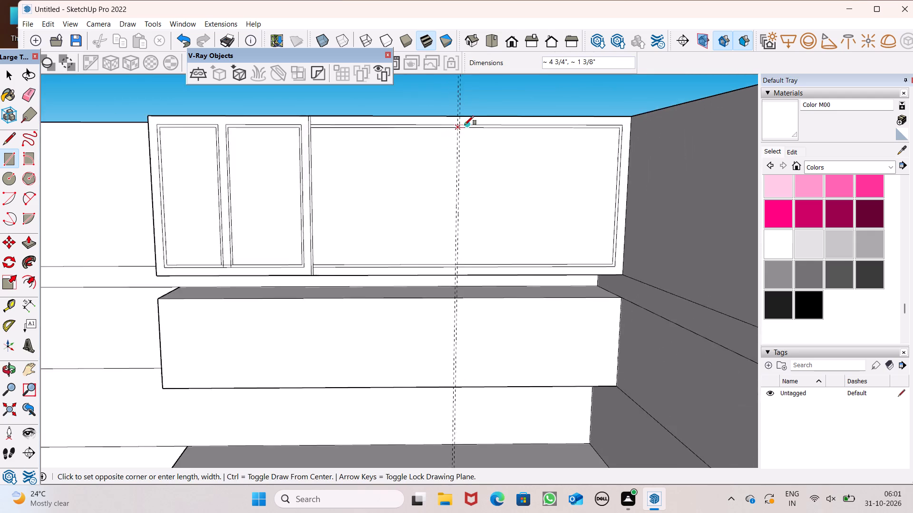
scroll(467, 249, up, 18)
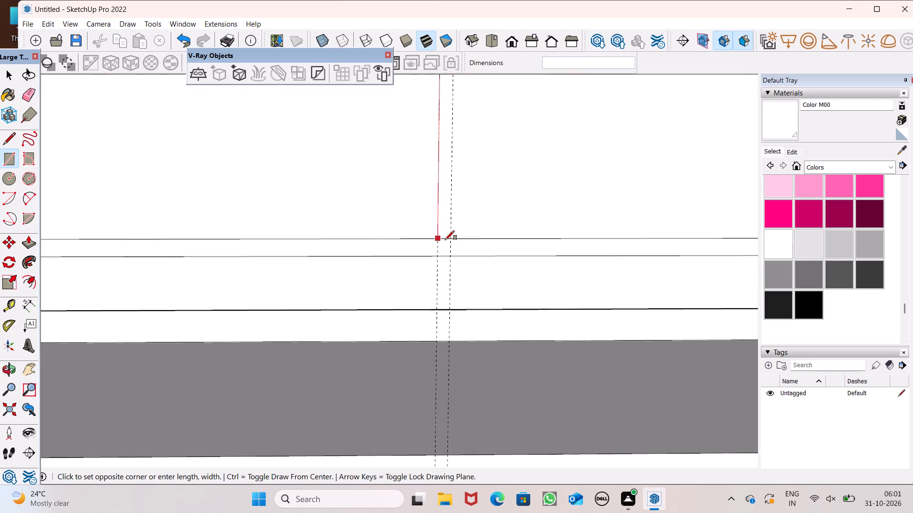
scroll(445, 240, up, 9)
click(463, 249)
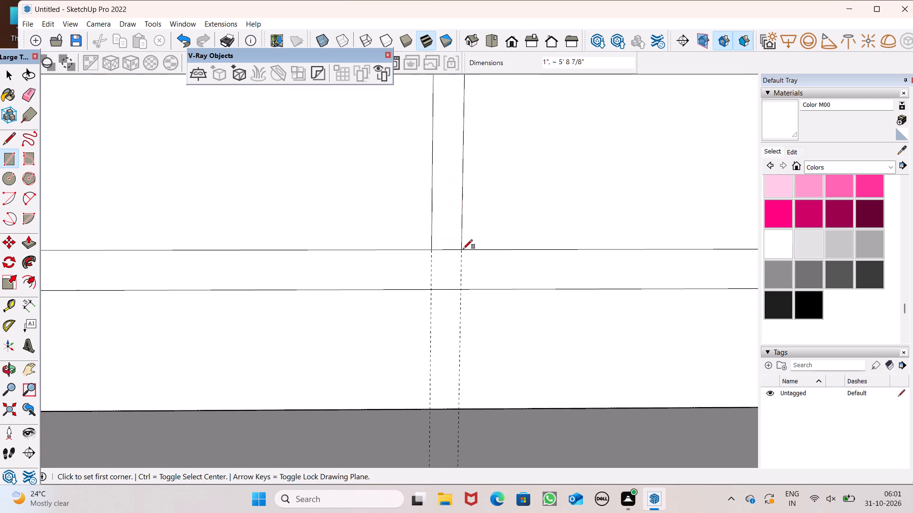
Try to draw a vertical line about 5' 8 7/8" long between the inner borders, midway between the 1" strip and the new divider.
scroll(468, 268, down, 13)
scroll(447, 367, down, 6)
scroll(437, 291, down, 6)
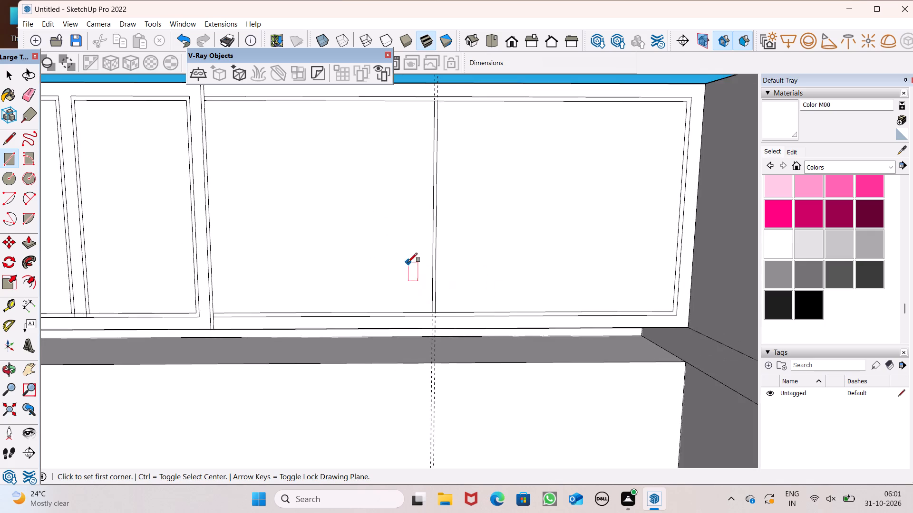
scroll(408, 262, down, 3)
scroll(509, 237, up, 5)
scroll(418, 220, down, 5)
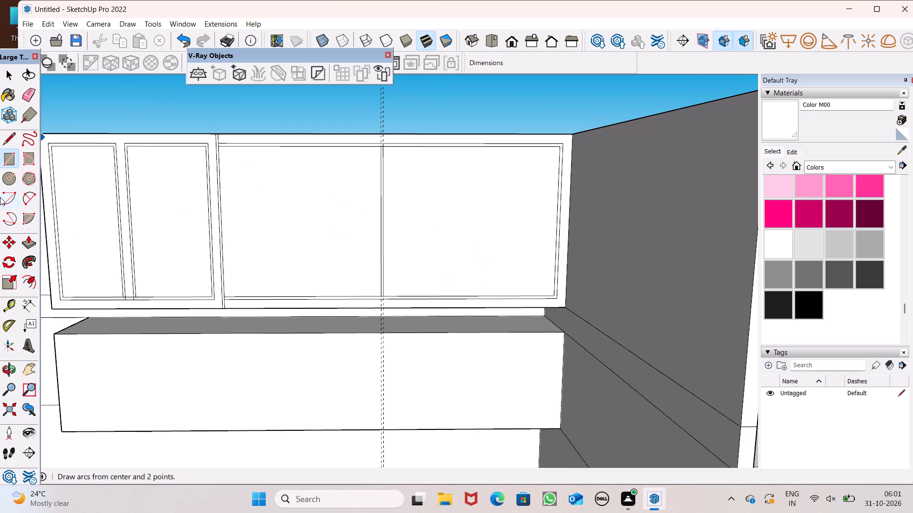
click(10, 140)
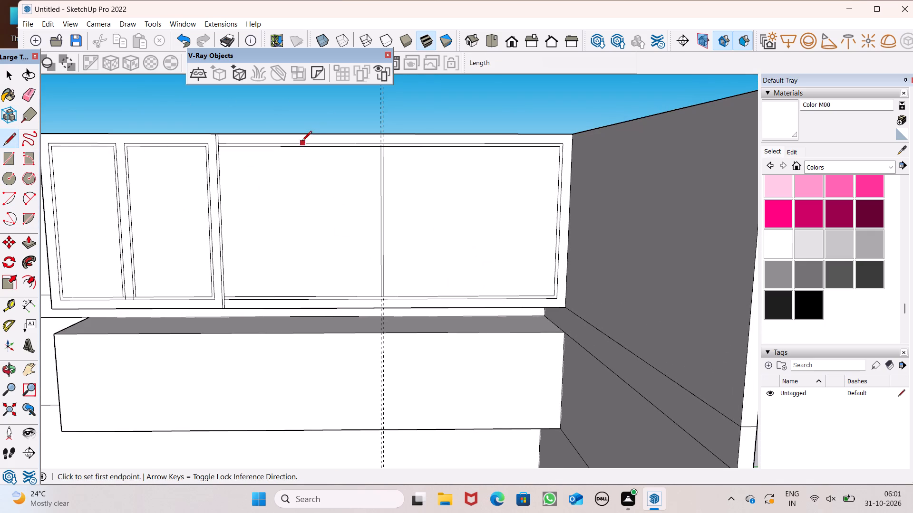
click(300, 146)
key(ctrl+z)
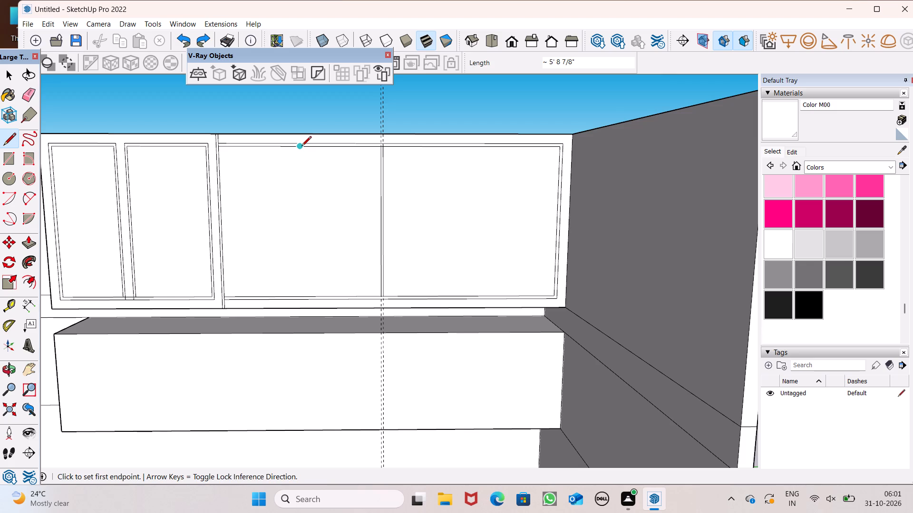
Draw a vertical centre line between strip and divider, about 5 9/16" up to the block's top edge and 6' 2 7/16" down to its bottom.
click(301, 147)
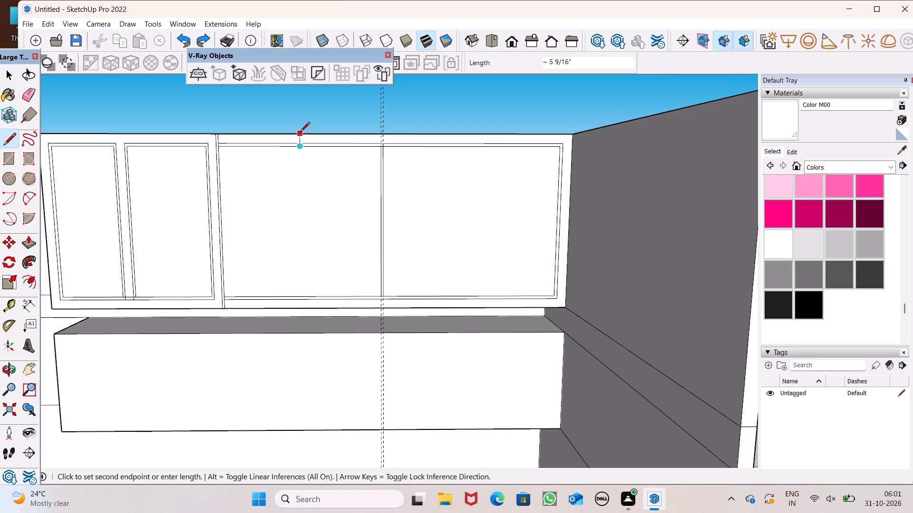
click(303, 133)
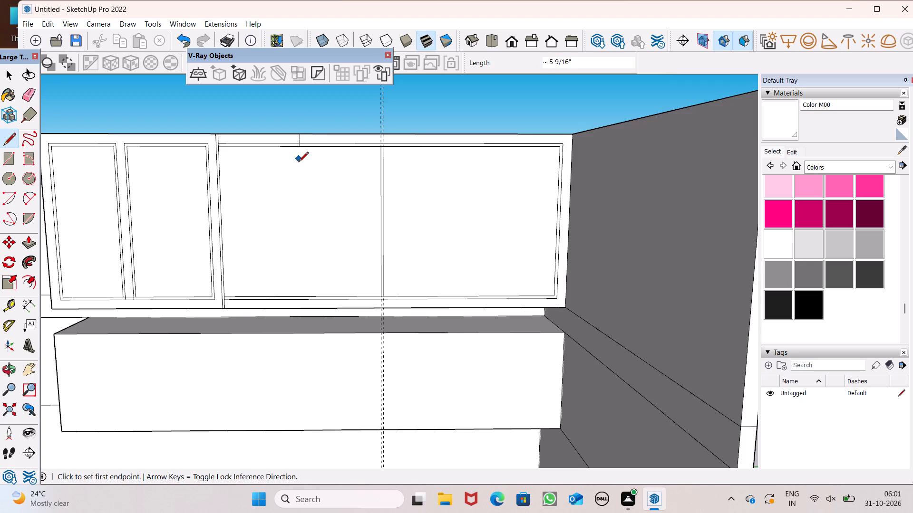
scroll(298, 169, up, 8)
click(304, 123)
scroll(314, 155, down, 8)
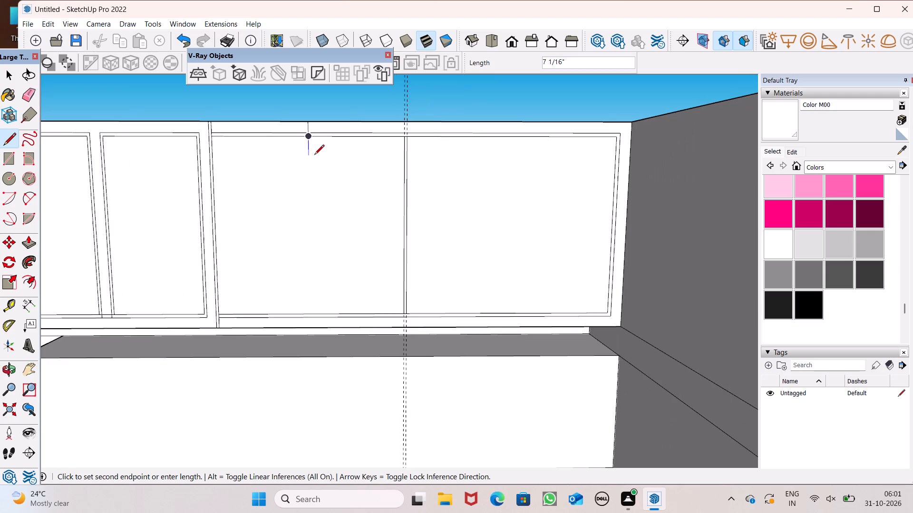
scroll(312, 288, up, 7)
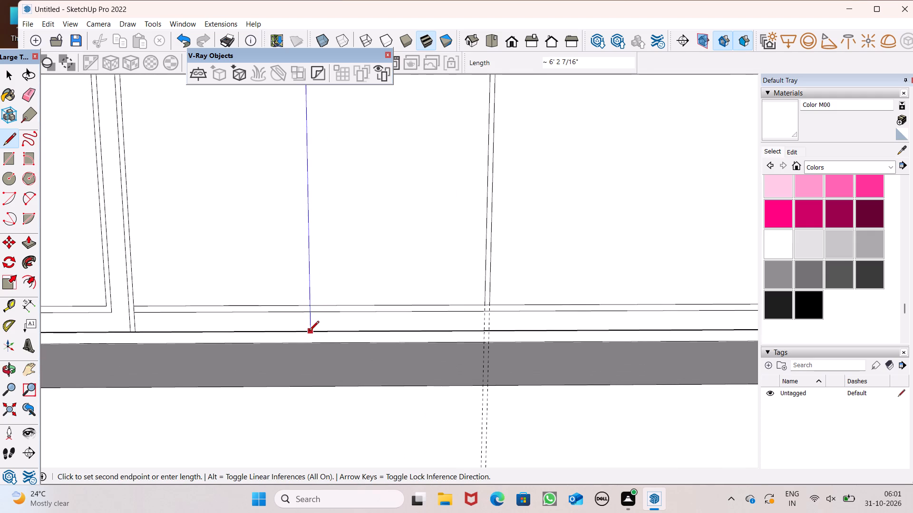
click(309, 332)
key(space)
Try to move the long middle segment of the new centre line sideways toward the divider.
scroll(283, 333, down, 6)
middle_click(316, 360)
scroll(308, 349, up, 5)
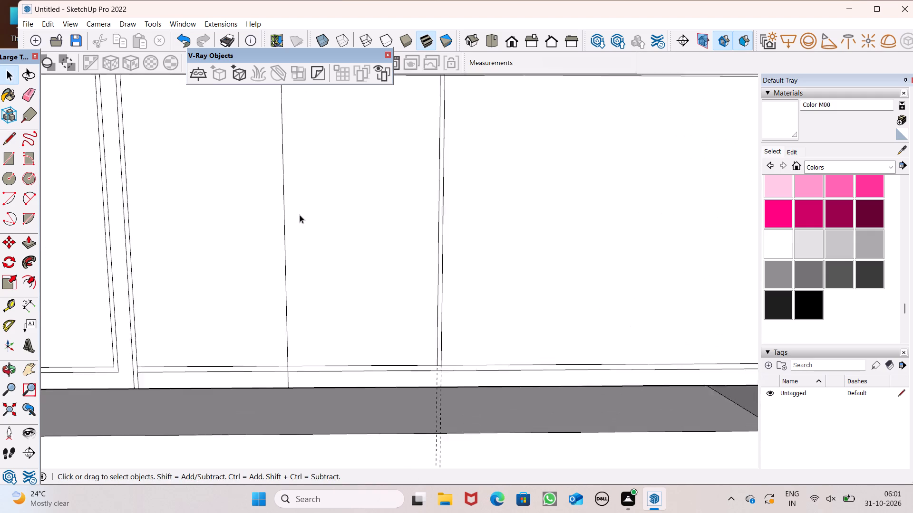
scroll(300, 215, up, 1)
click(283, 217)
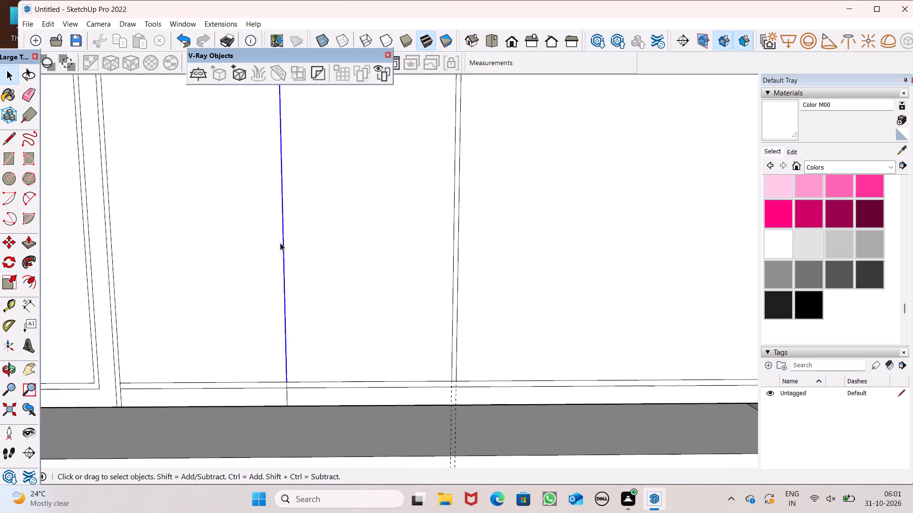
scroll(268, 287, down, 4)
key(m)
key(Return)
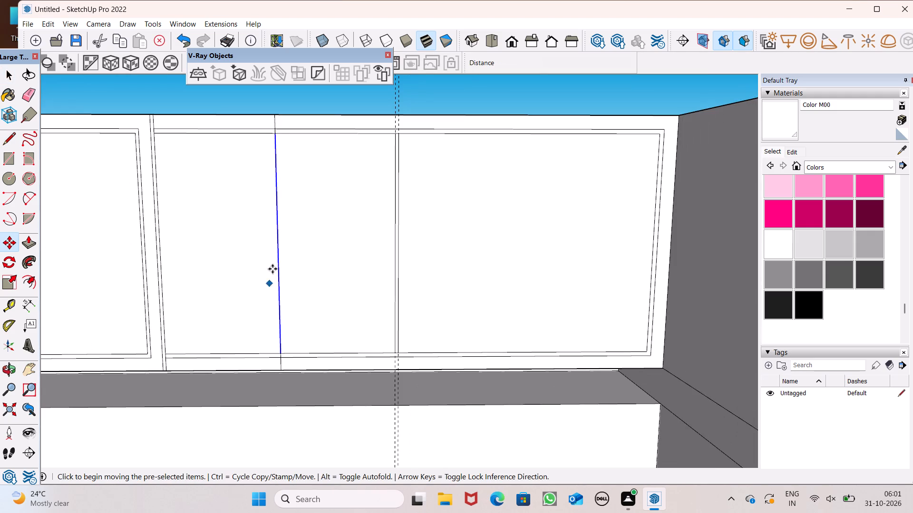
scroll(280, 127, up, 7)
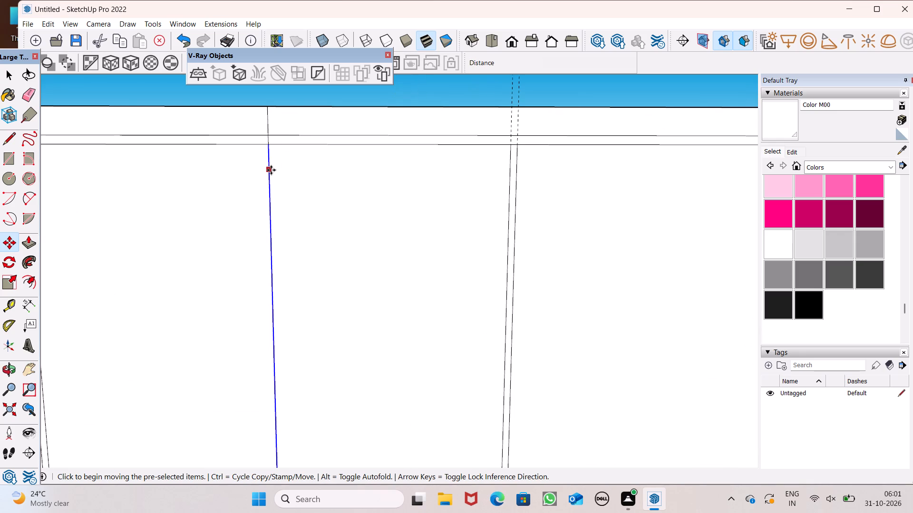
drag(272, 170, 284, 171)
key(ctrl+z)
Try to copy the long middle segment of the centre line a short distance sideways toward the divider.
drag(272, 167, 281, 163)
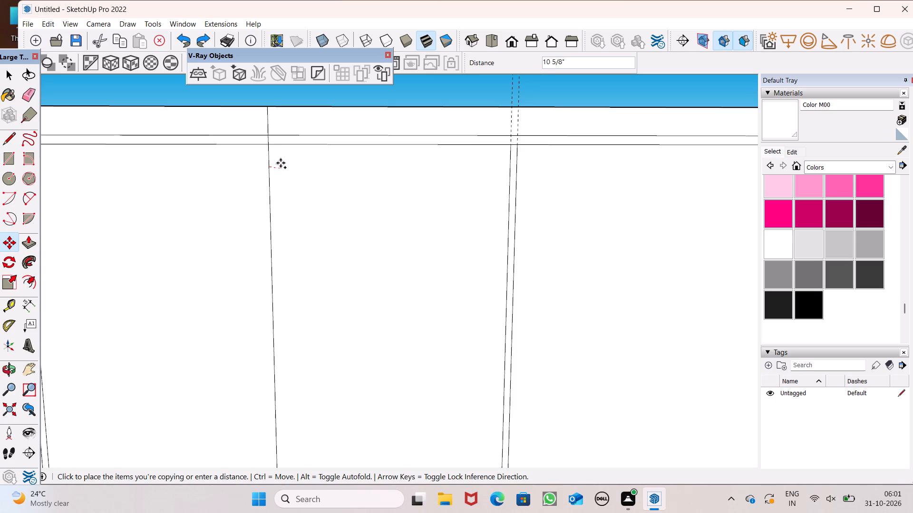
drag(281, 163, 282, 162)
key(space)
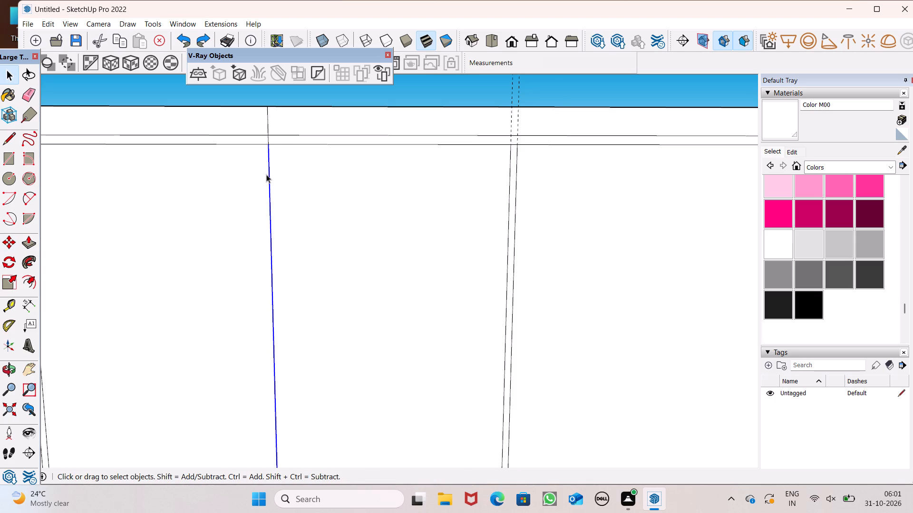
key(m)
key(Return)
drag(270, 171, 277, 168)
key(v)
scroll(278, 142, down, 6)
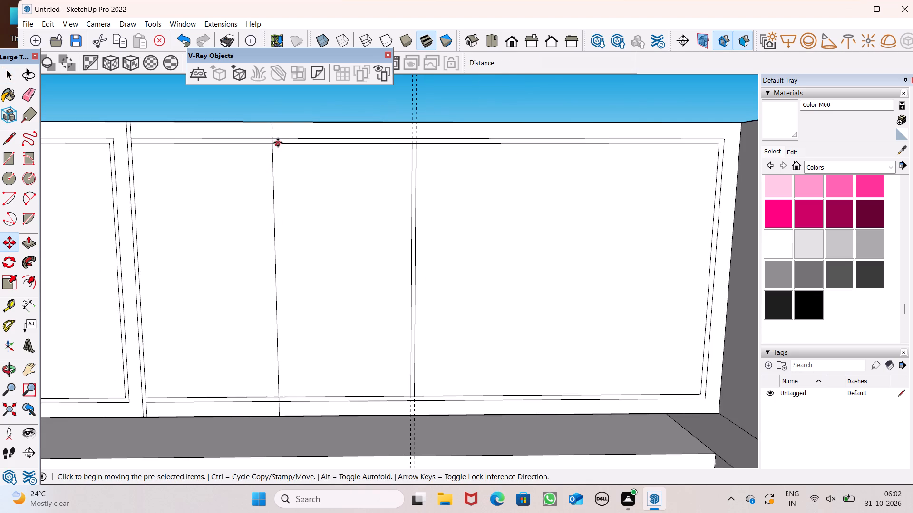
Undo the centre line segments drawn between the 1" strip and the new divider.
scroll(278, 145, down, 4)
key(ctrl+z)
key(ctrl+z)
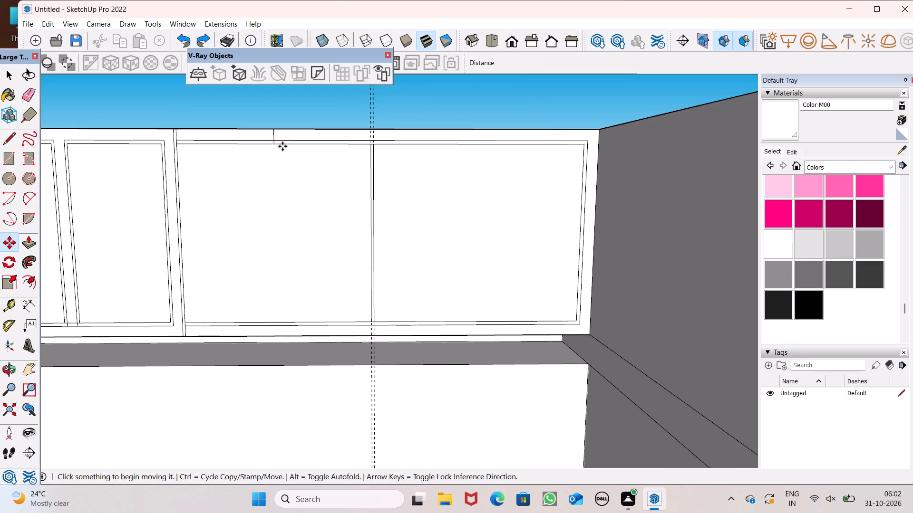
key(ctrl+z)
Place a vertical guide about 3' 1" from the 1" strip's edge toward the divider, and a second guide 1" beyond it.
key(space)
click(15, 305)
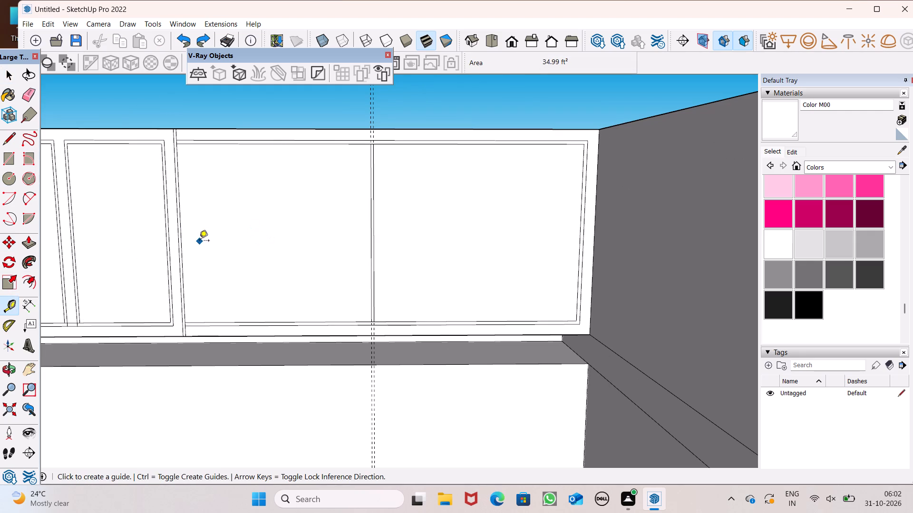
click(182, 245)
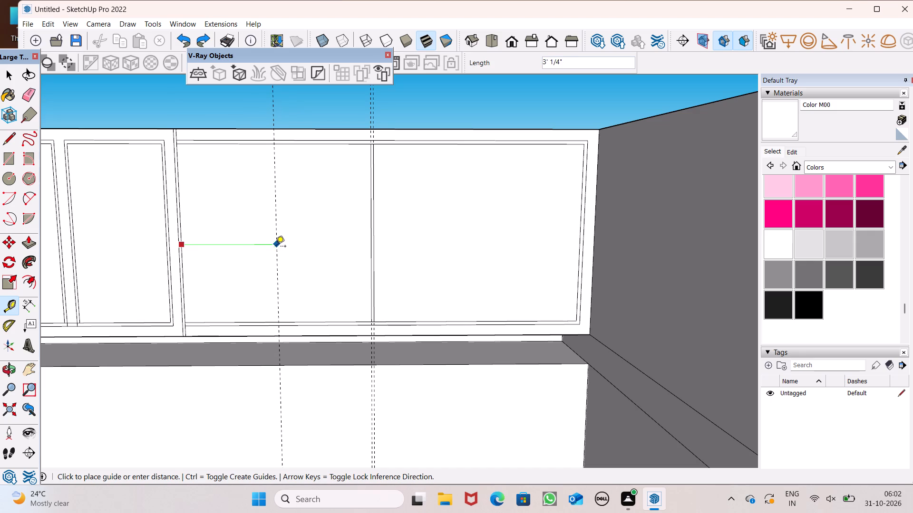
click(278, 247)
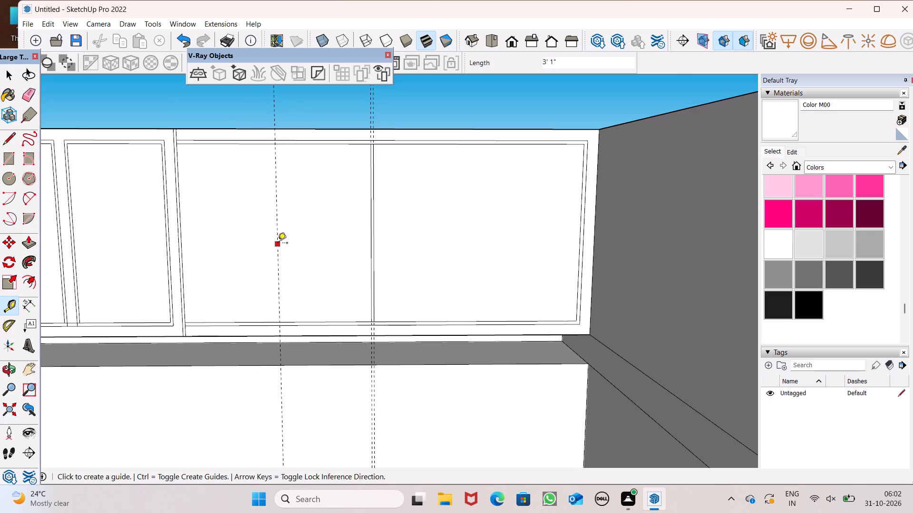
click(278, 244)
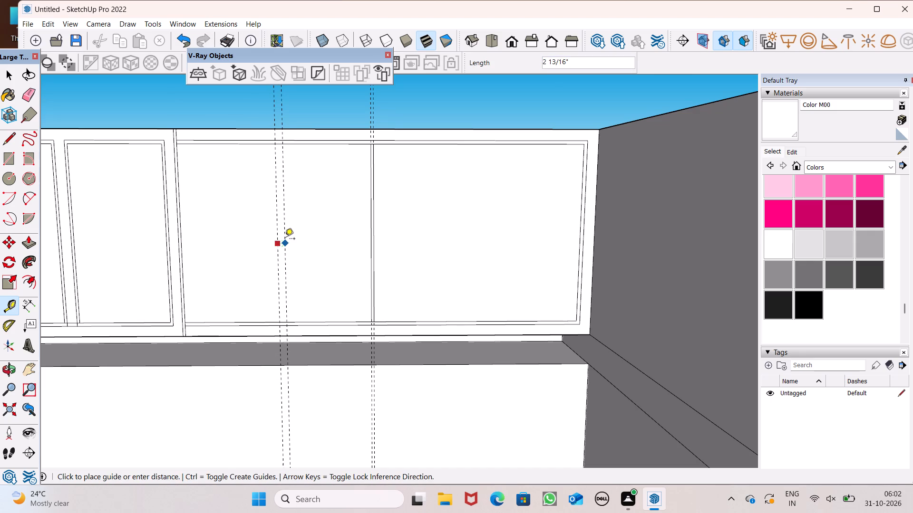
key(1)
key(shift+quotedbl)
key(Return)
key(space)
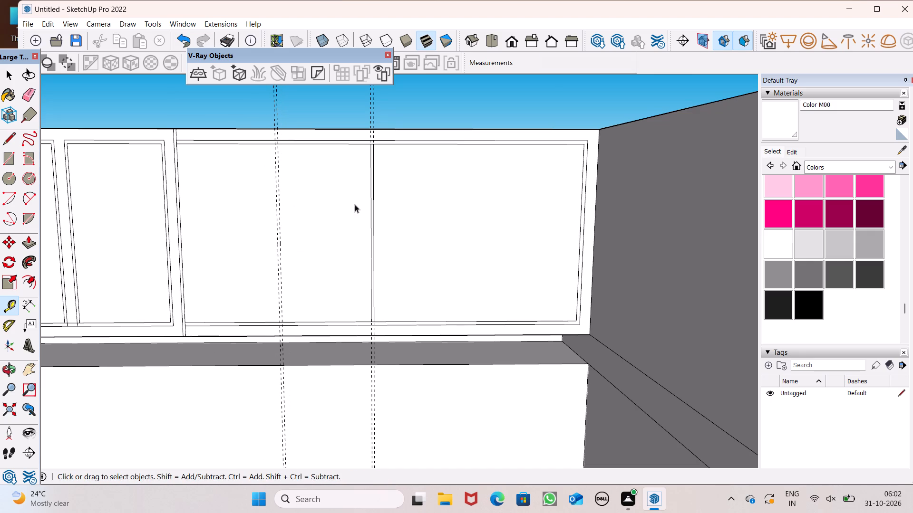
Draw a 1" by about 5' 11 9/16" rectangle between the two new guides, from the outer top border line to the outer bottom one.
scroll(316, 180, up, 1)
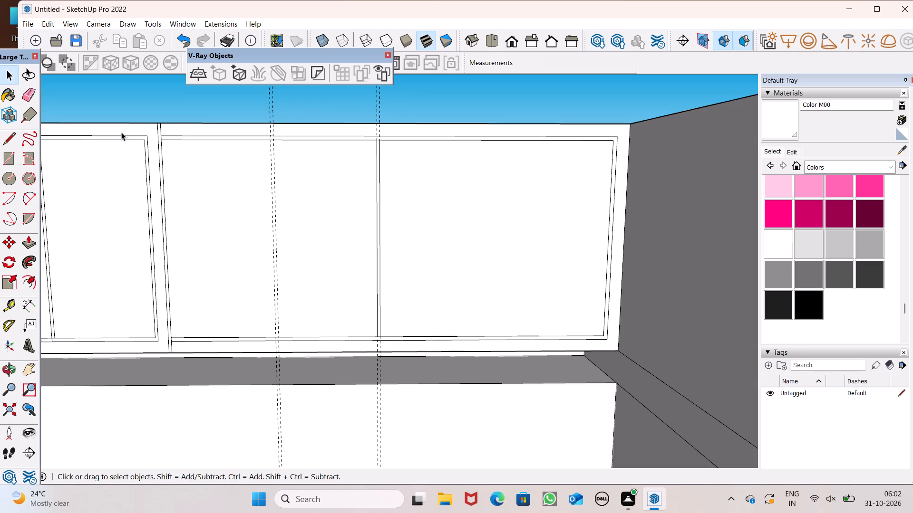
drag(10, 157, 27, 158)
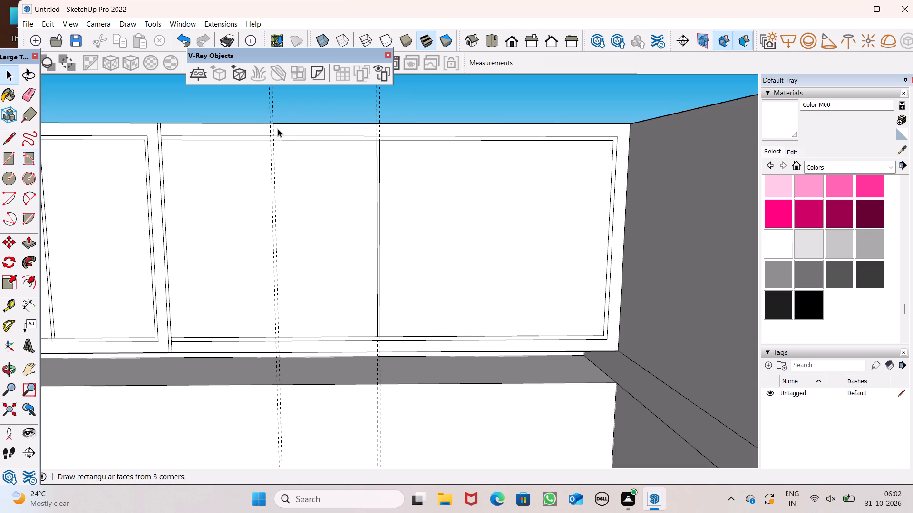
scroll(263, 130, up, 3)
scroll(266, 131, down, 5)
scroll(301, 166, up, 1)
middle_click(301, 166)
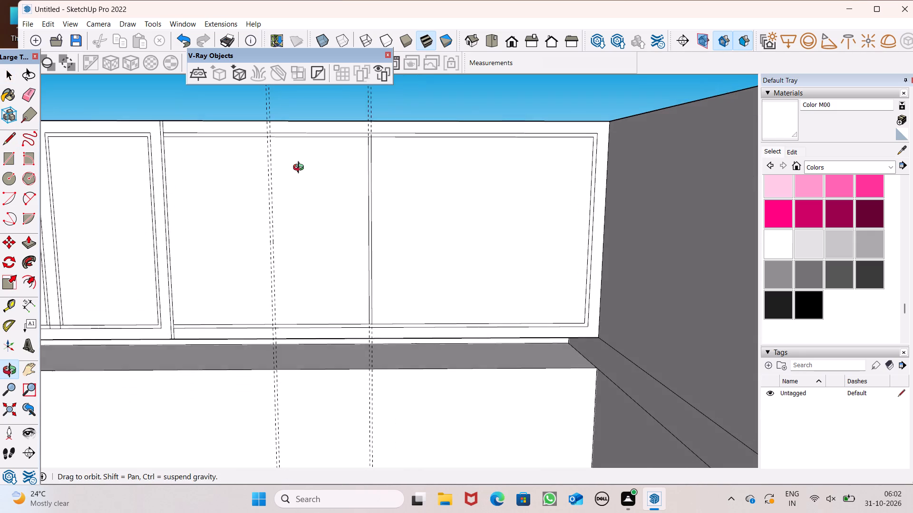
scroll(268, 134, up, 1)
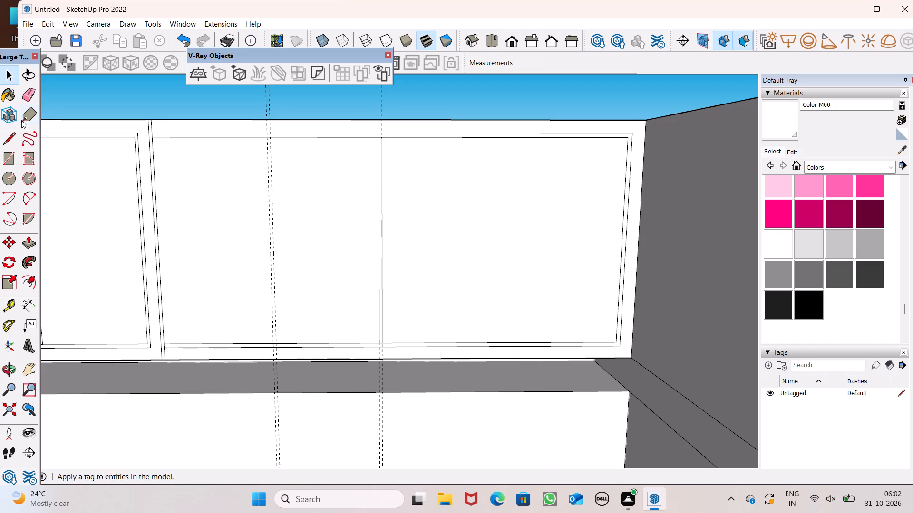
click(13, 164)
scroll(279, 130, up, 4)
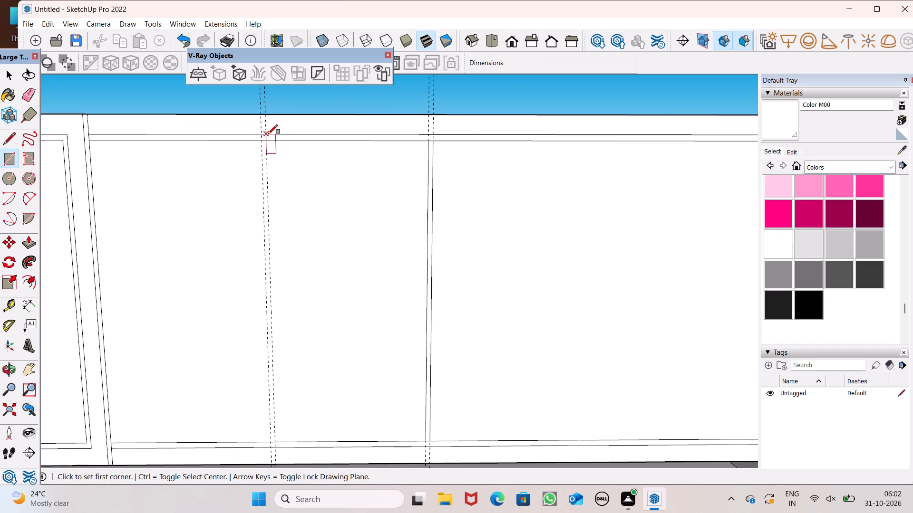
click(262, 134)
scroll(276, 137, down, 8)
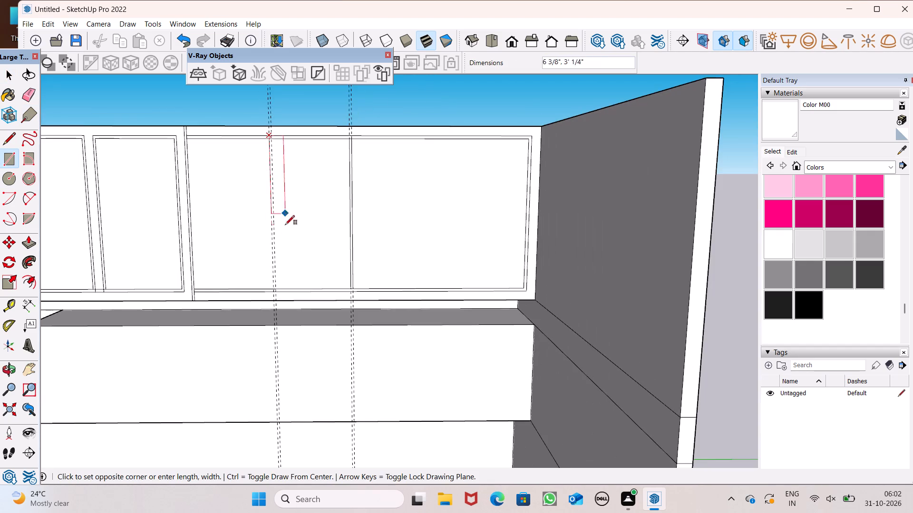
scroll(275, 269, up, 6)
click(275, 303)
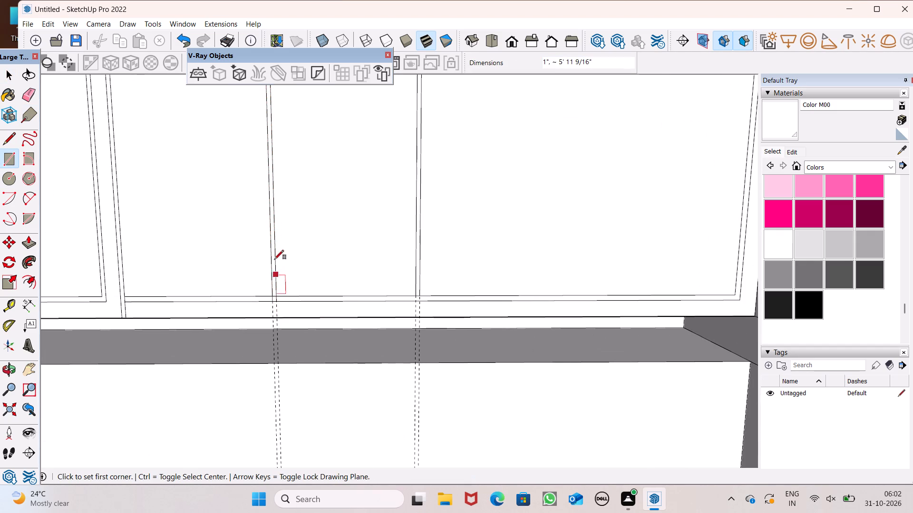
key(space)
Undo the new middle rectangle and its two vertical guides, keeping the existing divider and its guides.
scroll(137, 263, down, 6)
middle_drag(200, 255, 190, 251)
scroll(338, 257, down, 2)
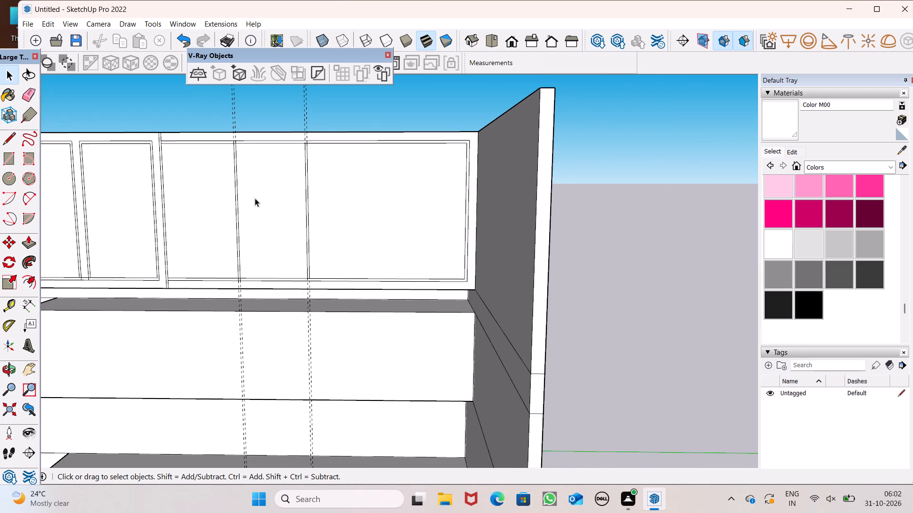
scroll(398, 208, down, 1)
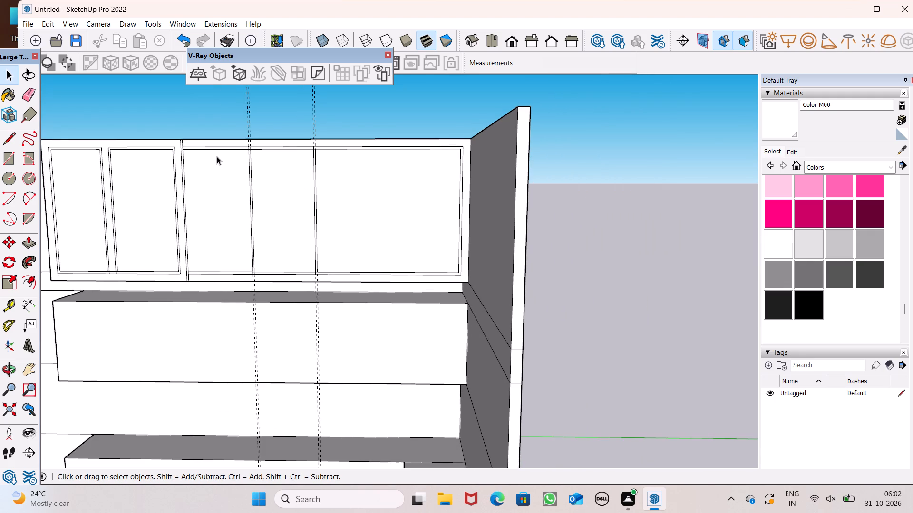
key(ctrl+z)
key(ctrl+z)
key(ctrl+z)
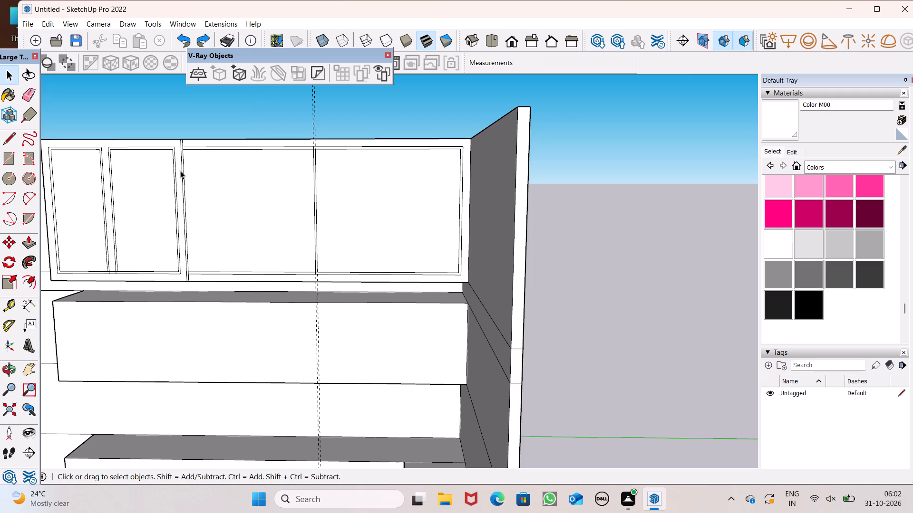
Place a vertical guide about 4 1/2" from the 1" strip's edge, on the side facing the divider.
scroll(178, 159, up, 5)
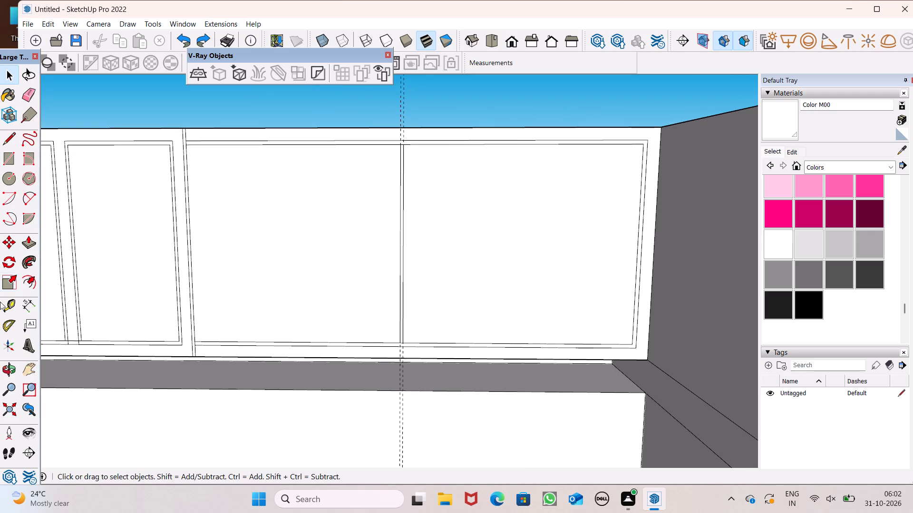
click(9, 311)
scroll(236, 228, up, 3)
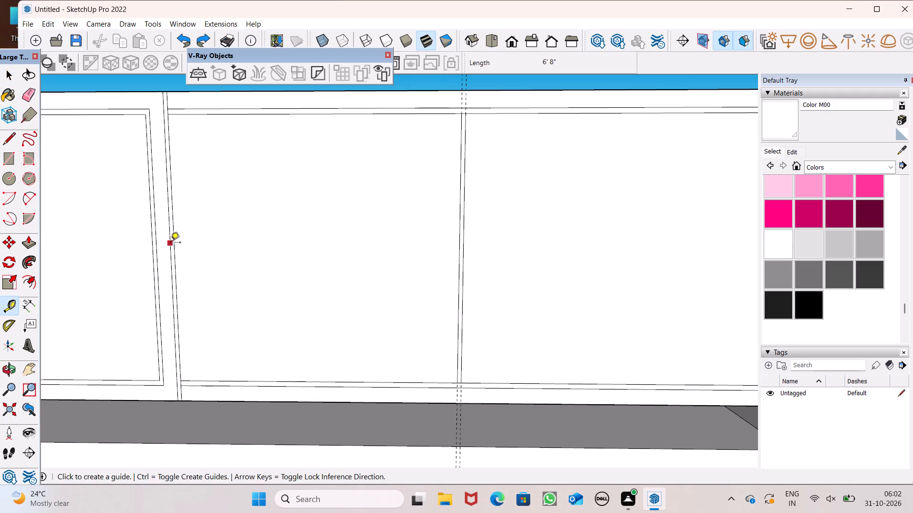
click(171, 243)
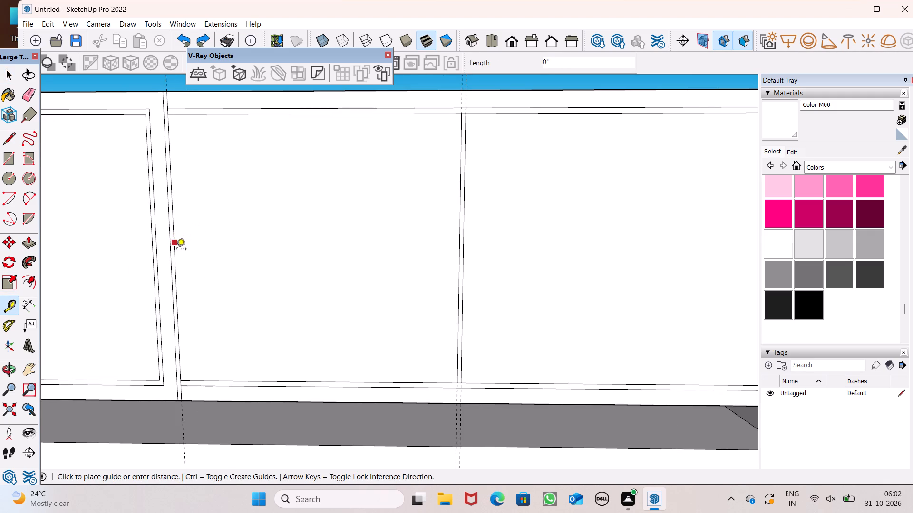
drag(175, 253, 175, 259)
key(space)
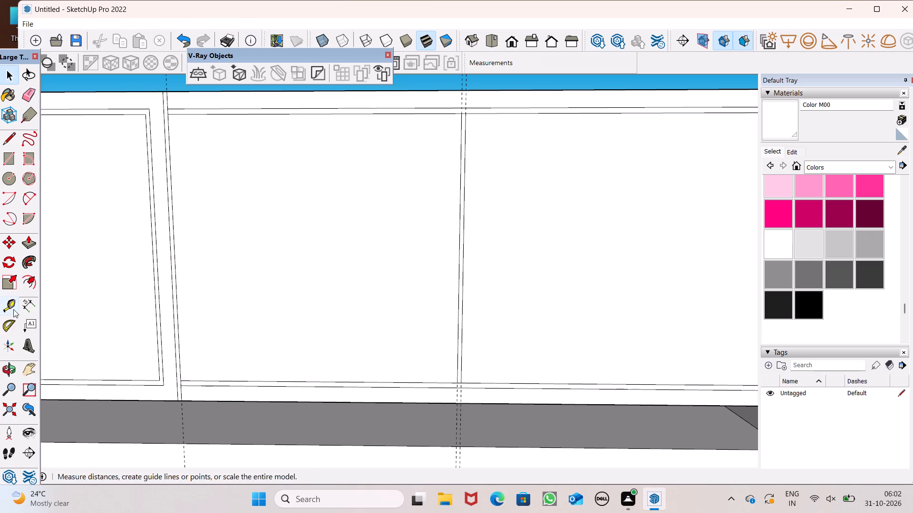
click(13, 309)
drag(175, 266, 200, 272)
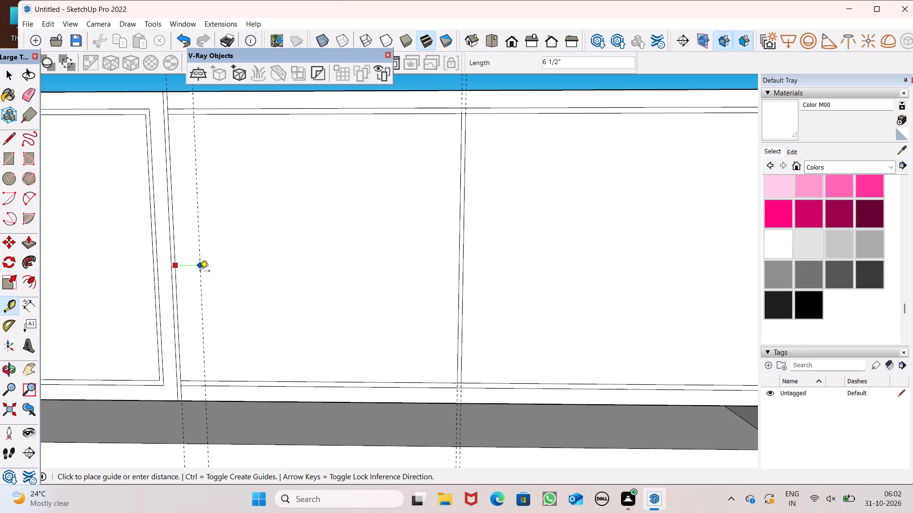
drag(200, 272, 191, 284)
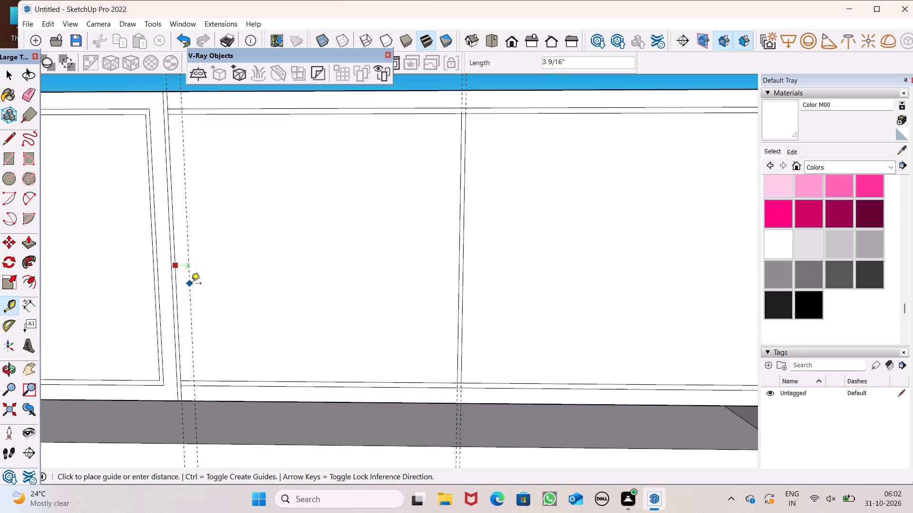
drag(191, 284, 193, 284)
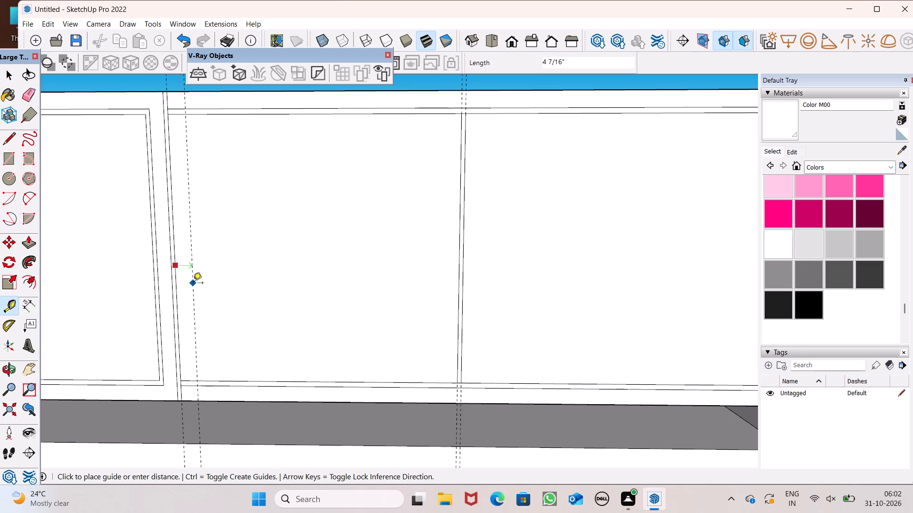
drag(193, 284, 194, 283)
Place a second vertical guide offset 1" from the new guide, toward the divider.
drag(194, 282, 213, 282)
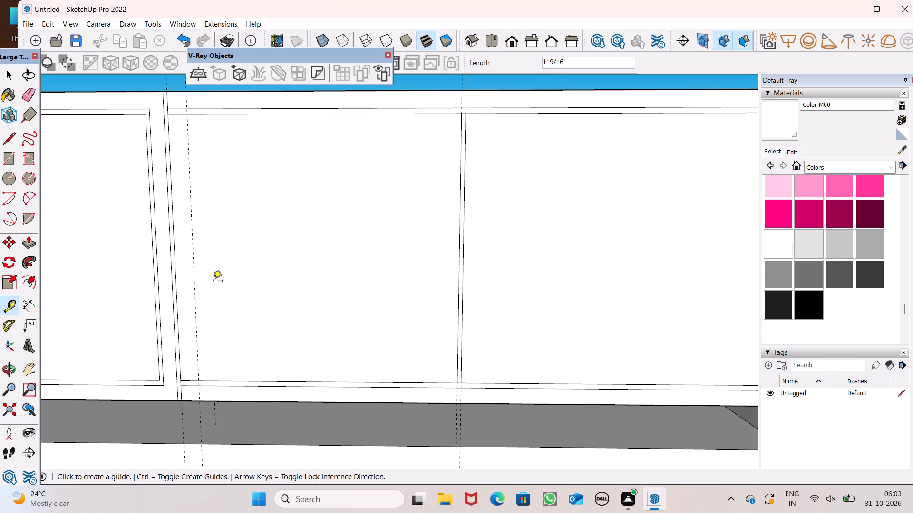
key(1)
key(shift+quotedbl)
key(Return)
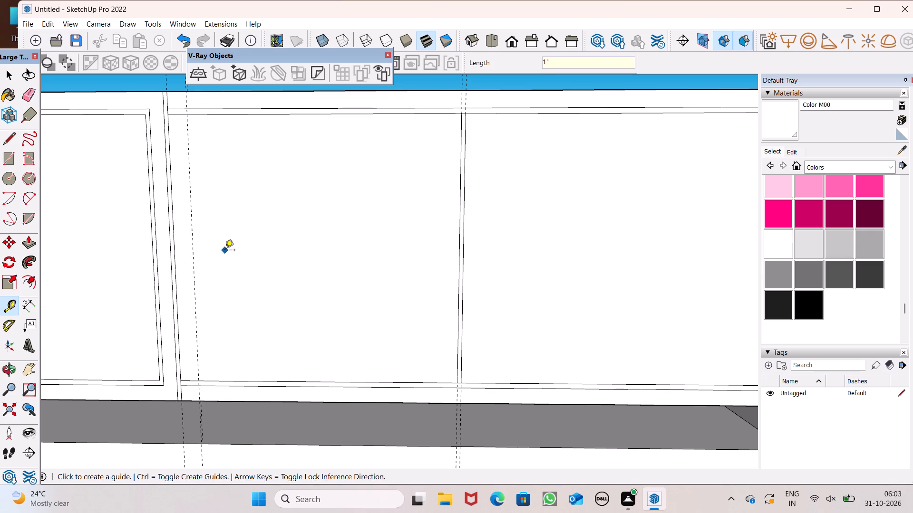
drag(192, 261, 216, 265)
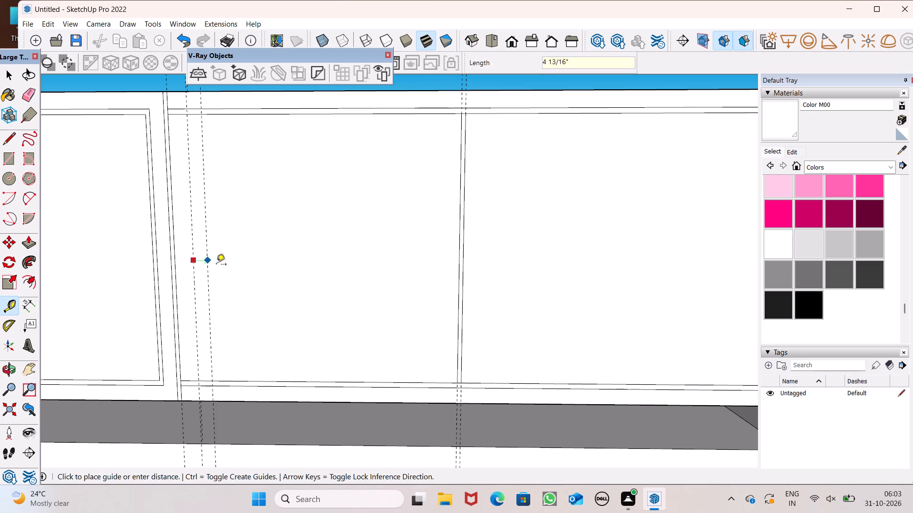
drag(216, 265, 250, 268)
key(1)
key(shift+quotedbl)
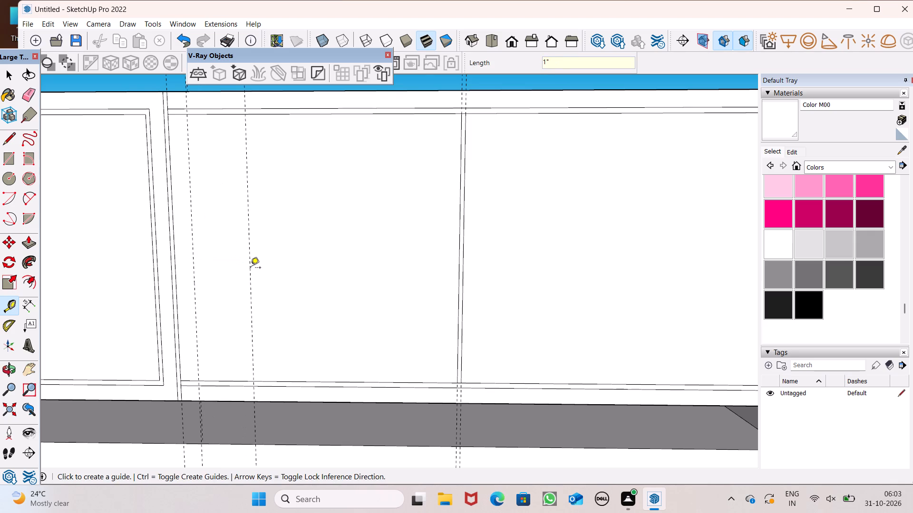
key(Return)
key(space)
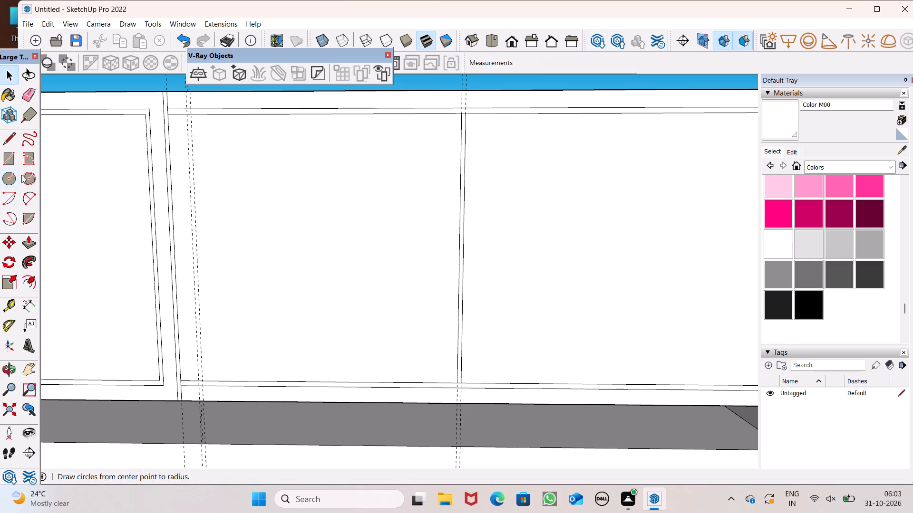
Draw a 1" wide rectangle between the two new guides, from the outer top border line to the outer bottom one.
click(13, 161)
scroll(180, 104, up, 2)
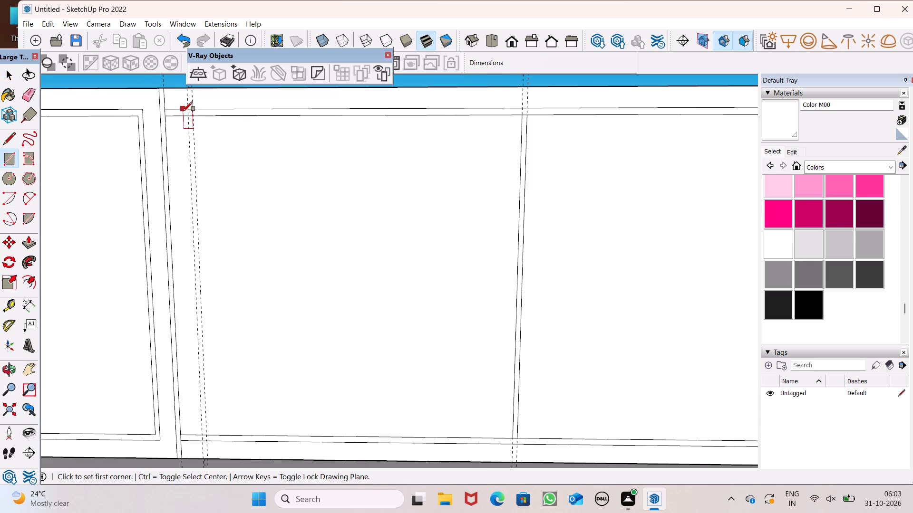
drag(187, 109, 204, 114)
scroll(218, 123, down, 6)
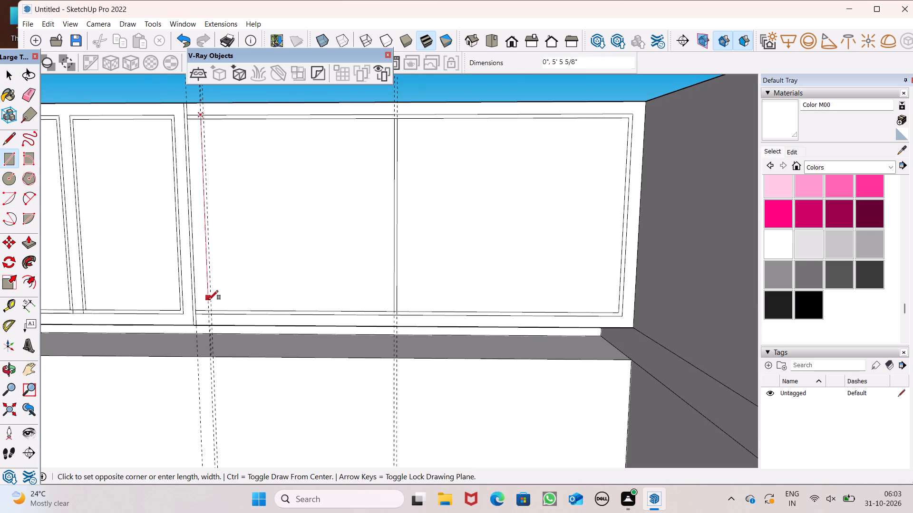
scroll(210, 300, up, 5)
click(214, 321)
key(space)
scroll(214, 325, down, 6)
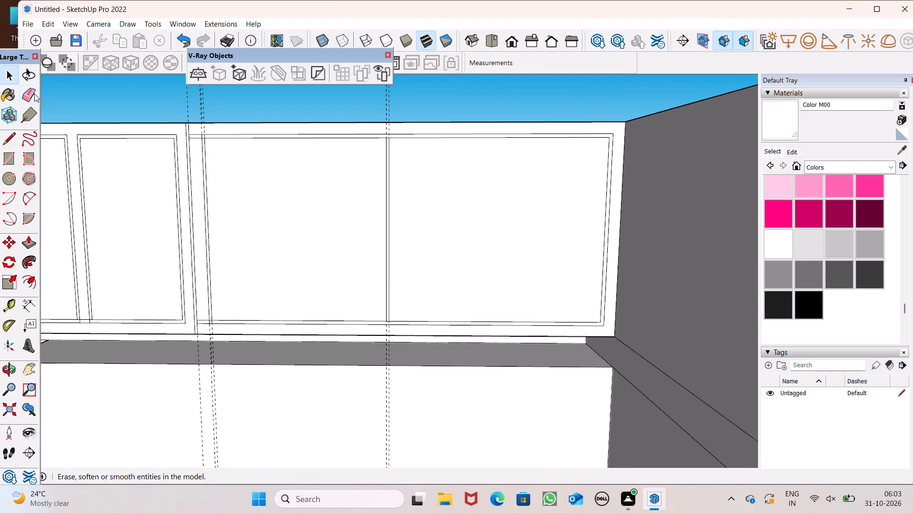
Erase the top and bottom border line stubs between the existing 1" strip and the newly drawn vertical strip.
drag(34, 94, 39, 94)
scroll(177, 142, up, 7)
drag(203, 126, 204, 142)
scroll(206, 114, down, 9)
scroll(224, 262, up, 6)
scroll(211, 302, up, 4)
drag(192, 287, 193, 303)
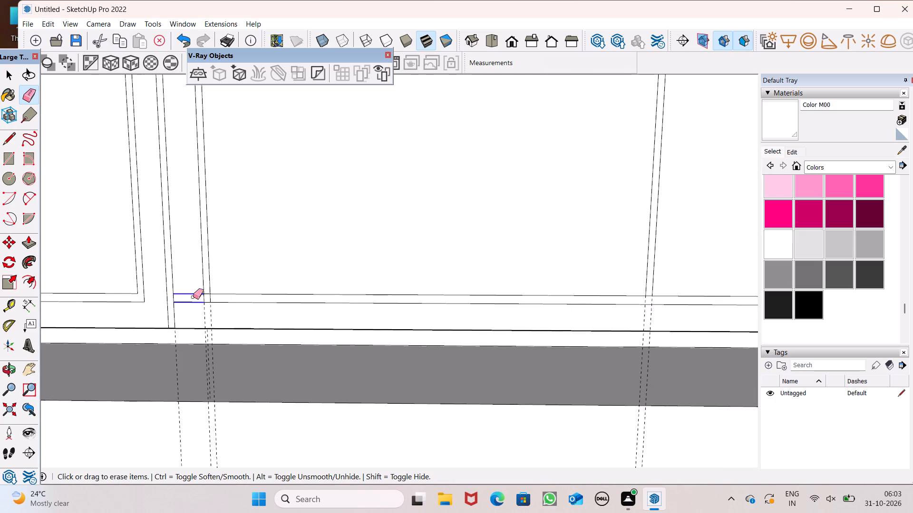
scroll(198, 295, down, 14)
scroll(219, 276, up, 4)
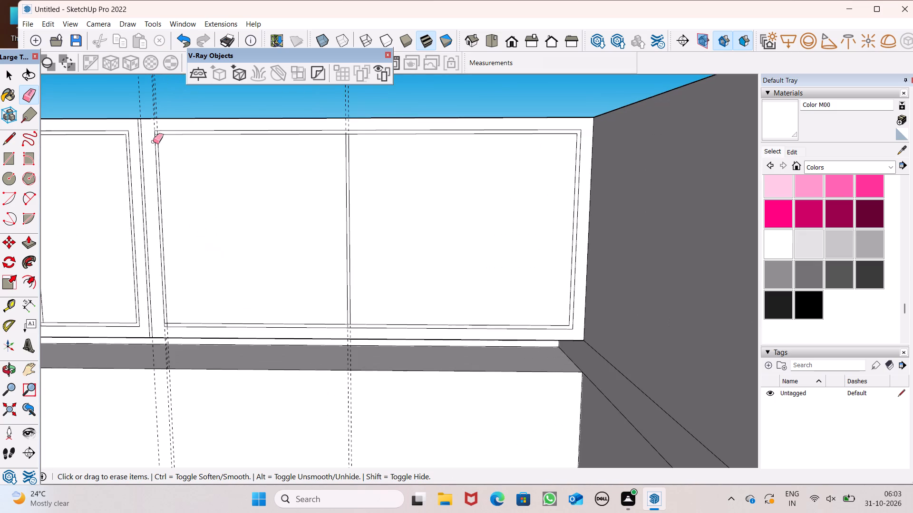
Erase the overlapping short segments at the new strip's upper and lower corners so the border lines join cleanly.
scroll(153, 136, up, 4)
scroll(177, 189, down, 4)
scroll(157, 158, up, 14)
scroll(169, 146, down, 1)
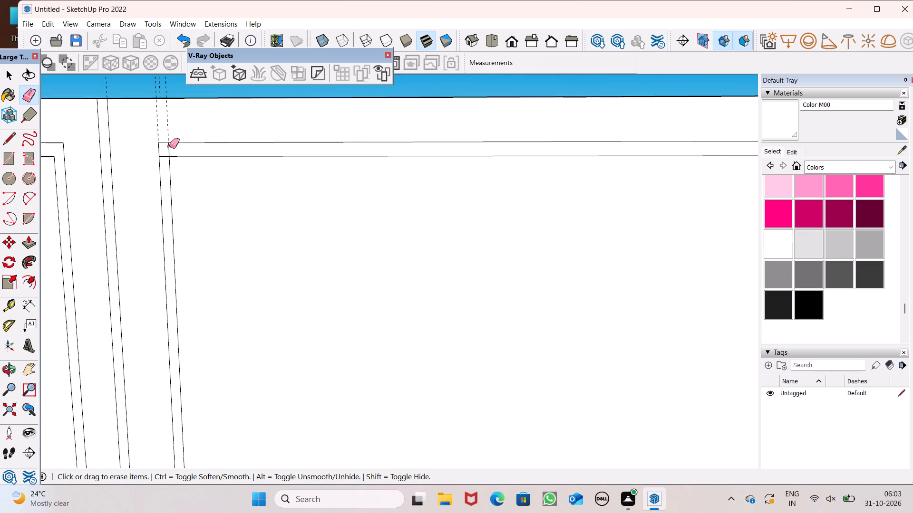
scroll(169, 152, up, 3)
drag(169, 152, 161, 161)
scroll(153, 106, down, 4)
scroll(165, 201, down, 8)
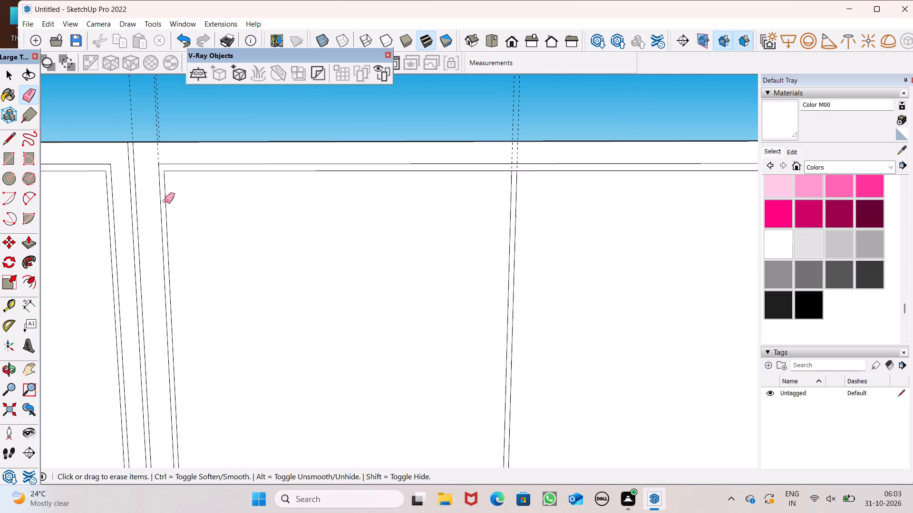
scroll(160, 224, down, 6)
scroll(179, 373, up, 16)
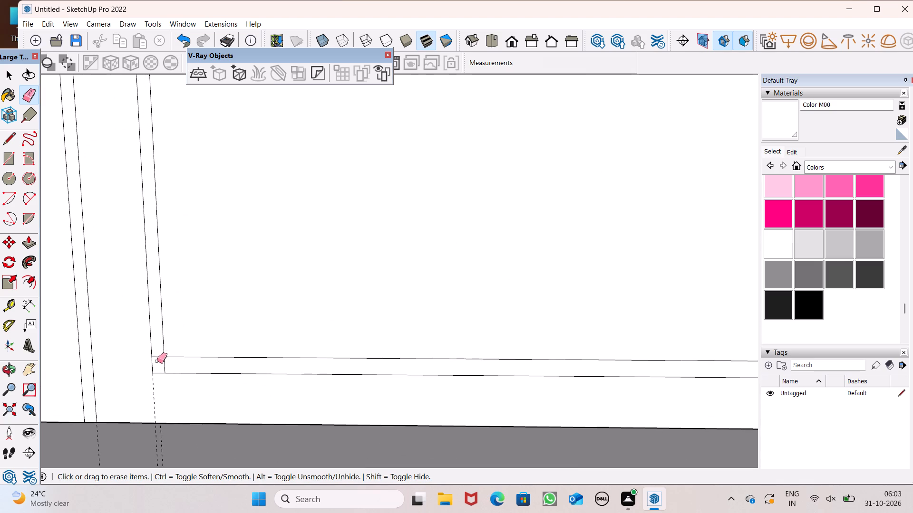
drag(156, 357, 165, 362)
Erase all the vertical guides at the central divider, the 1" strip and the new border strip.
scroll(125, 389, down, 11)
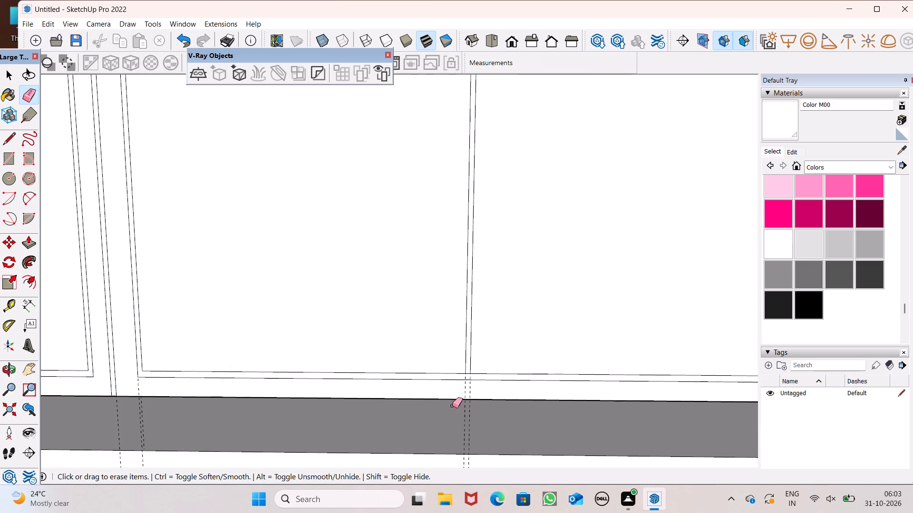
scroll(453, 404, up, 1)
drag(470, 418, 461, 419)
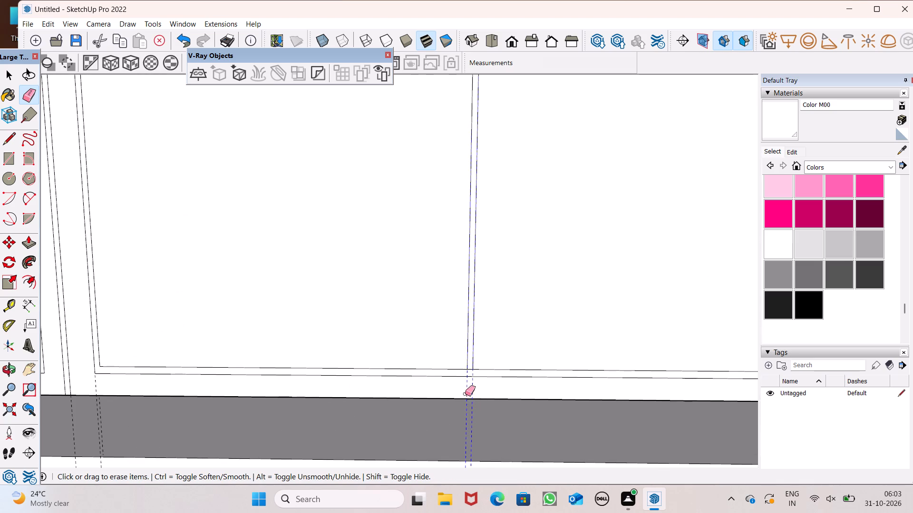
scroll(468, 395, down, 13)
drag(354, 224, 362, 223)
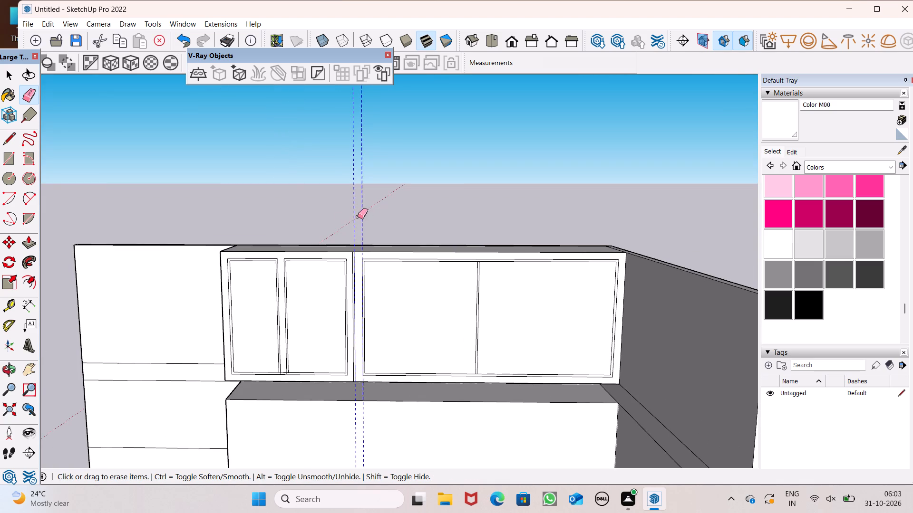
scroll(279, 209, down, 4)
scroll(375, 310, up, 7)
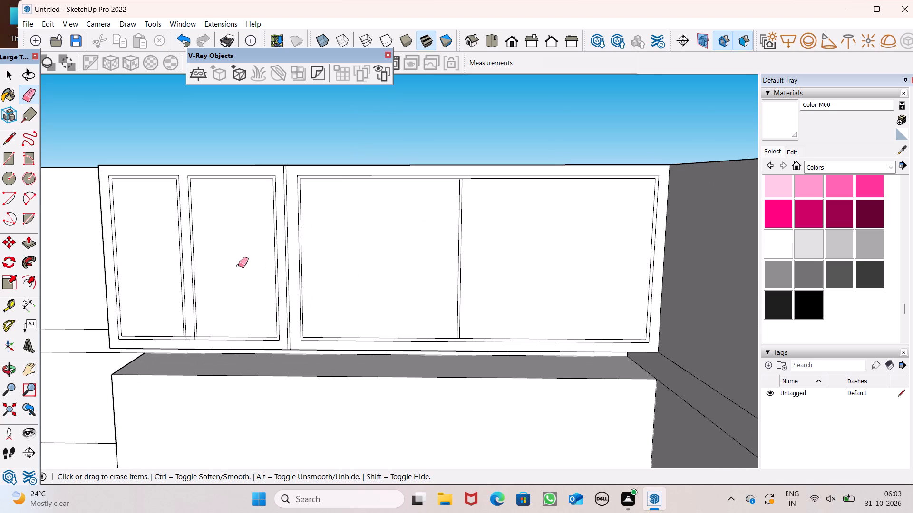
key(space)
Place a vertical guide from the new border strip's inner edge, about midway to the existing divider.
scroll(398, 226, up, 3)
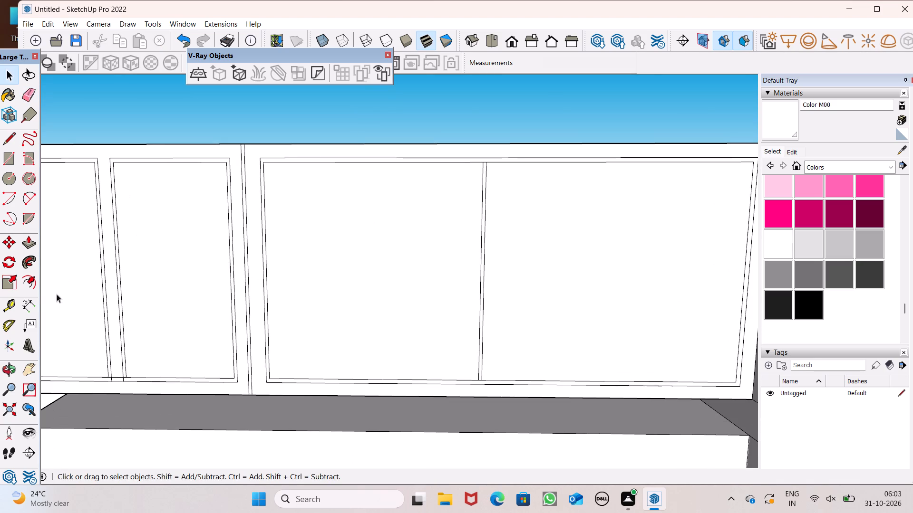
click(17, 304)
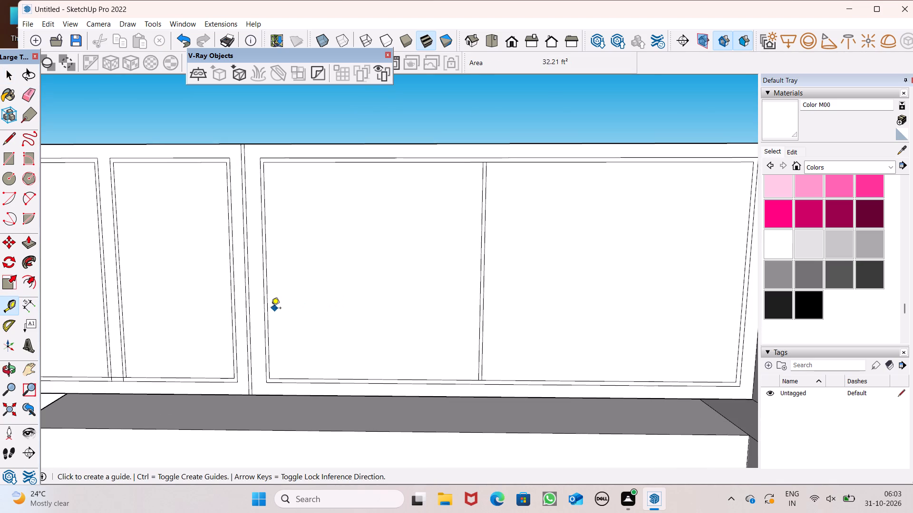
click(269, 310)
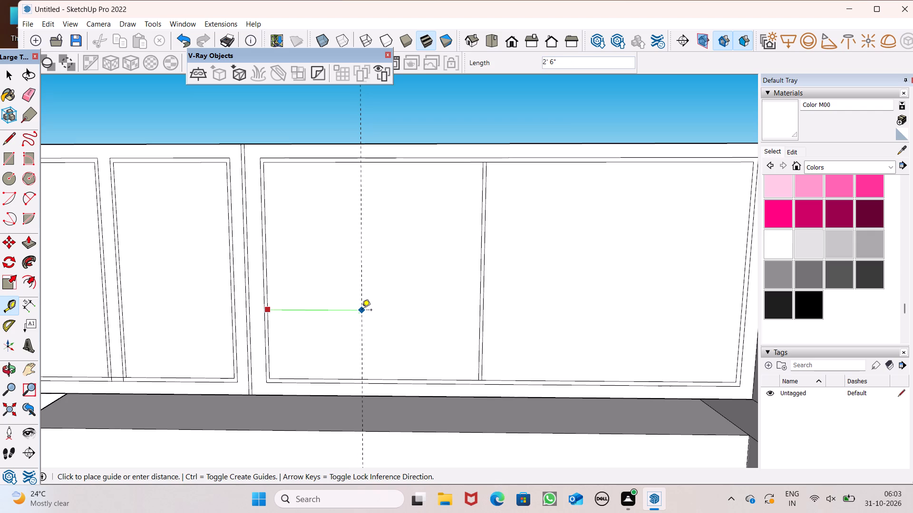
scroll(372, 289, down, 1)
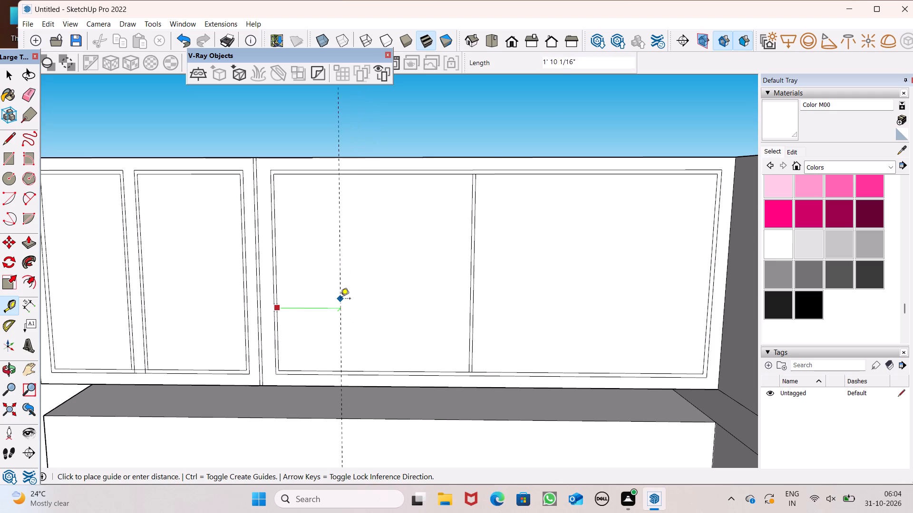
scroll(340, 299, up, 3)
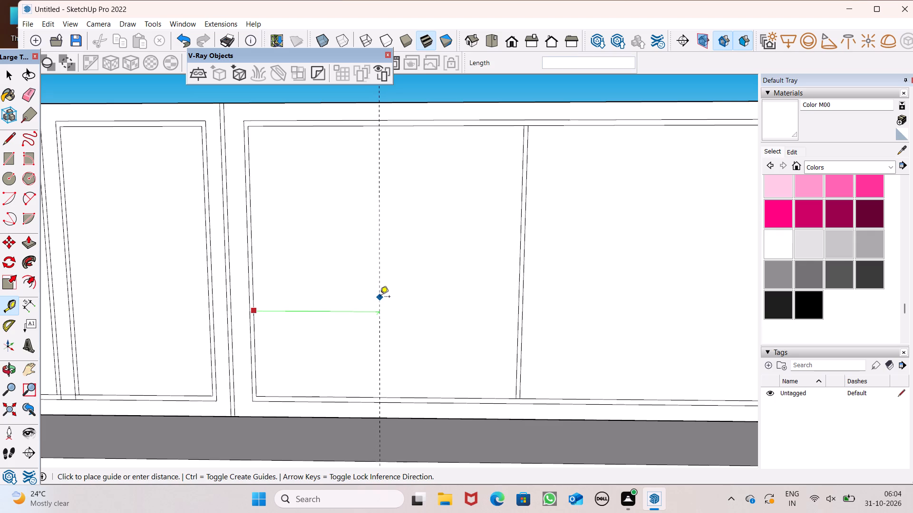
click(380, 297)
Place a second vertical guide offset 1" from the midway guide, toward the existing divider.
click(380, 298)
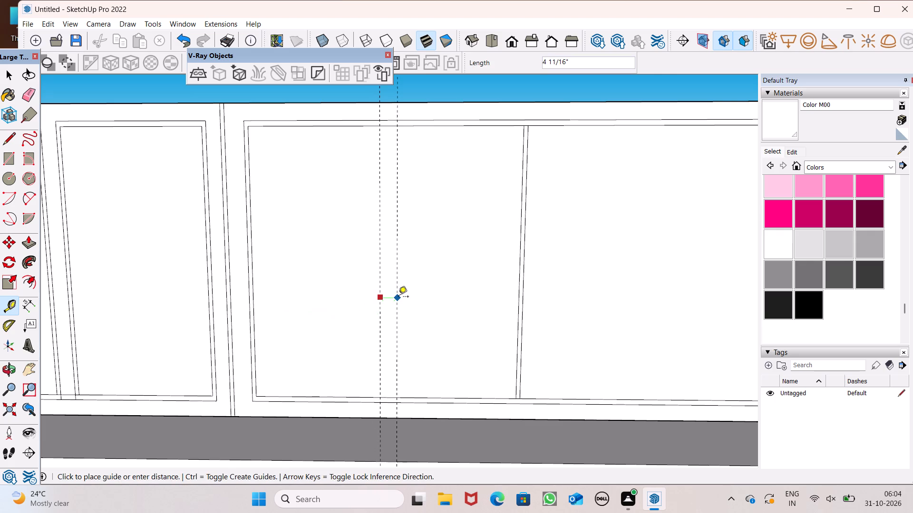
text(1")
key(Return)
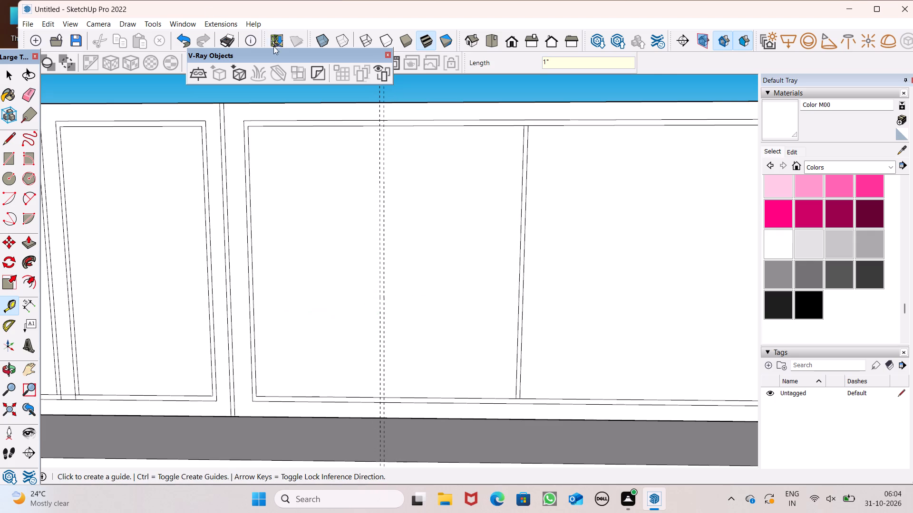
Draw a 1" by about 5' 11 9/16" rectangle between the two guides, from the outer top border line to the outer bottom one.
click(13, 156)
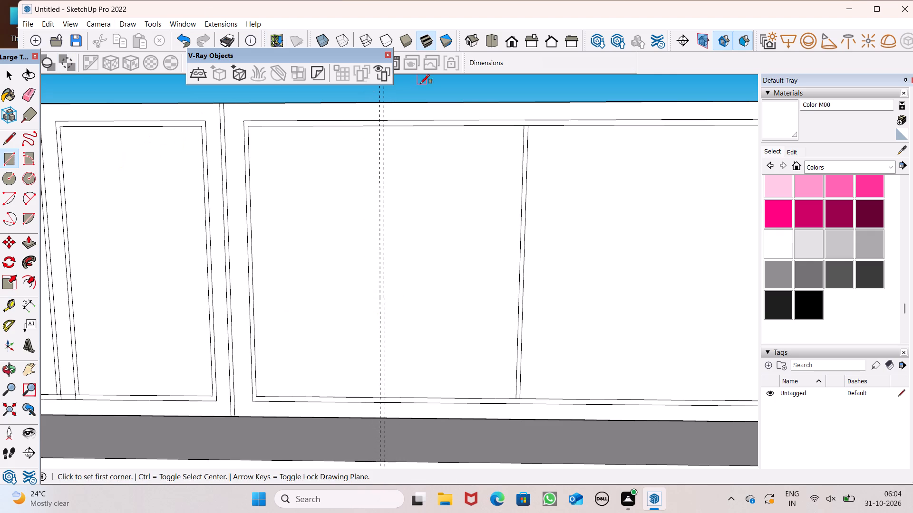
click(381, 120)
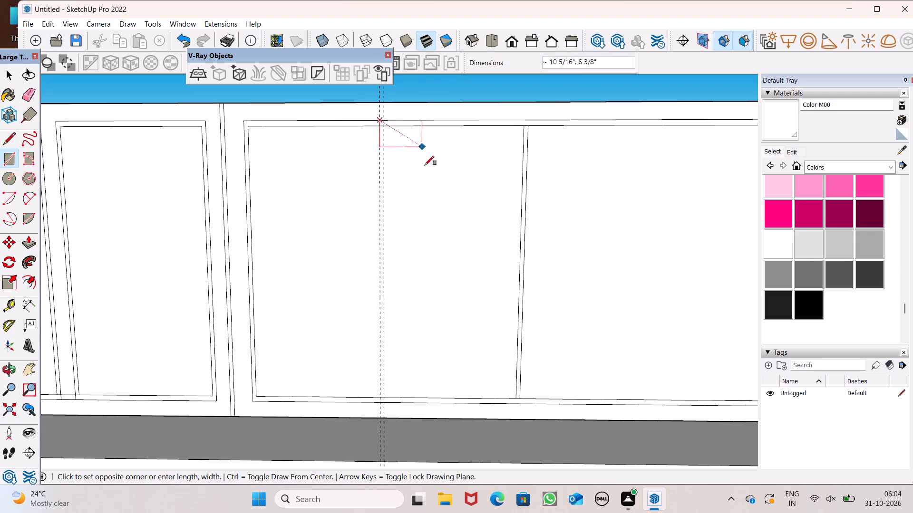
click(384, 402)
key(space)
scroll(302, 289, down, 5)
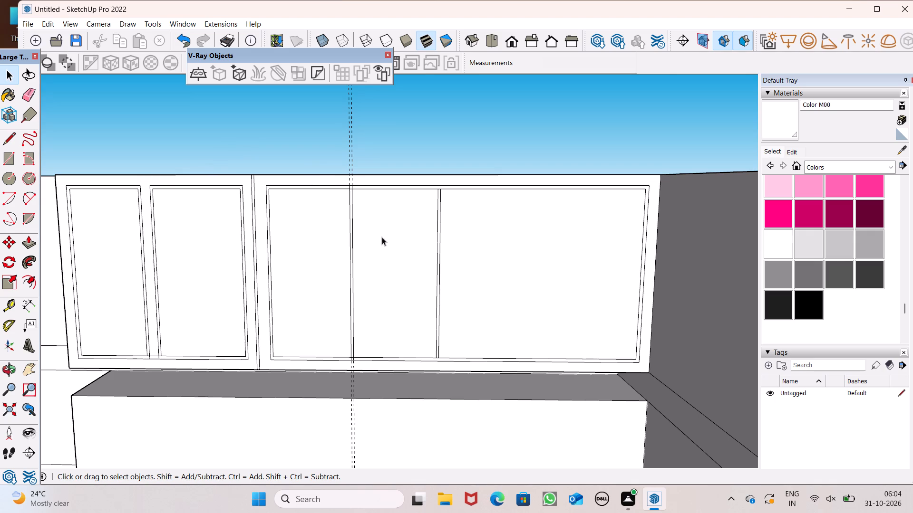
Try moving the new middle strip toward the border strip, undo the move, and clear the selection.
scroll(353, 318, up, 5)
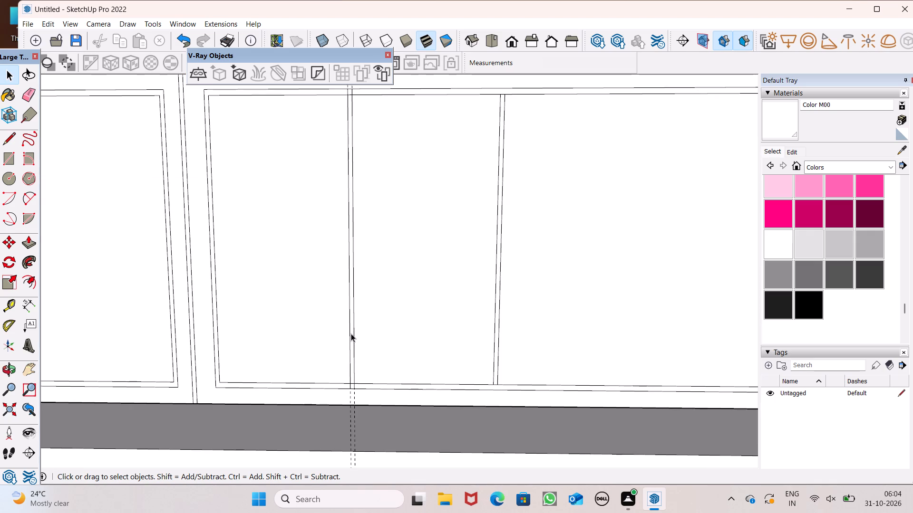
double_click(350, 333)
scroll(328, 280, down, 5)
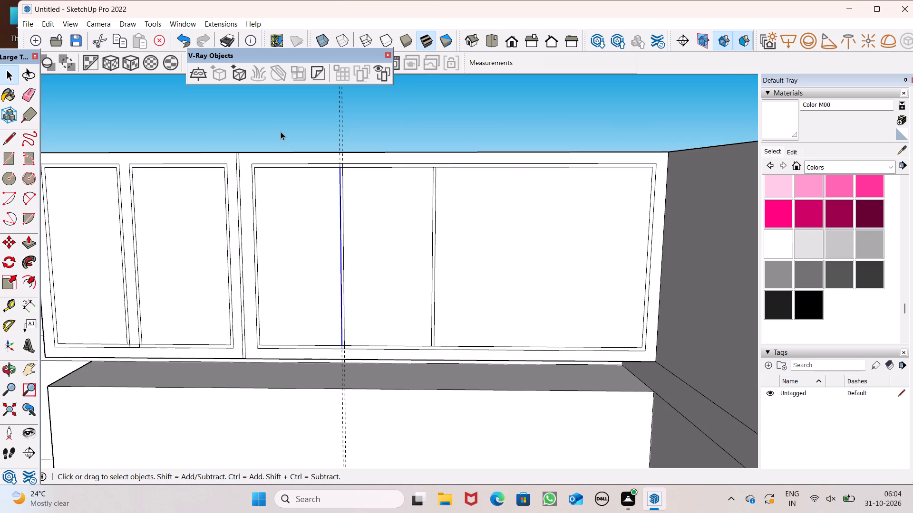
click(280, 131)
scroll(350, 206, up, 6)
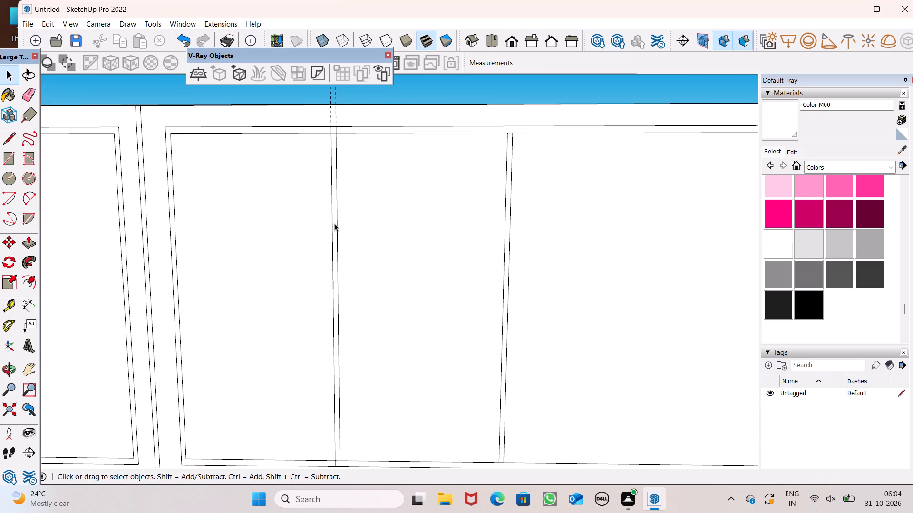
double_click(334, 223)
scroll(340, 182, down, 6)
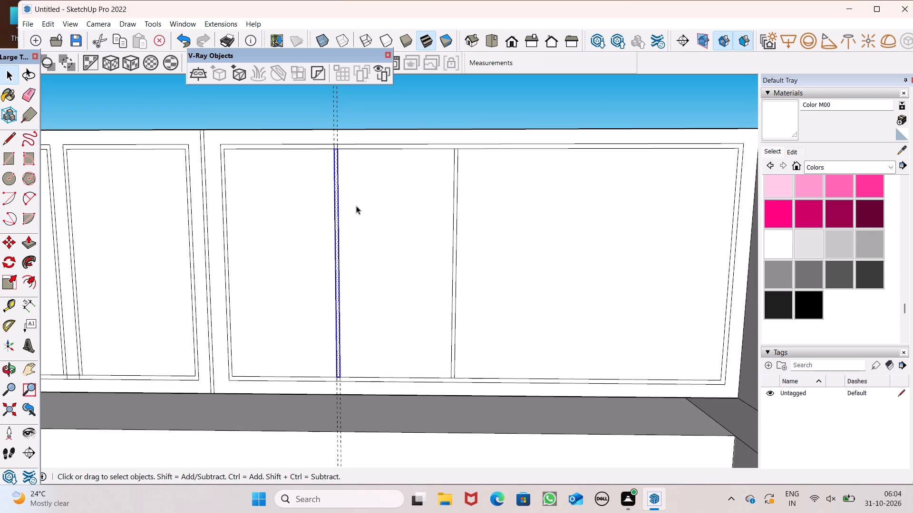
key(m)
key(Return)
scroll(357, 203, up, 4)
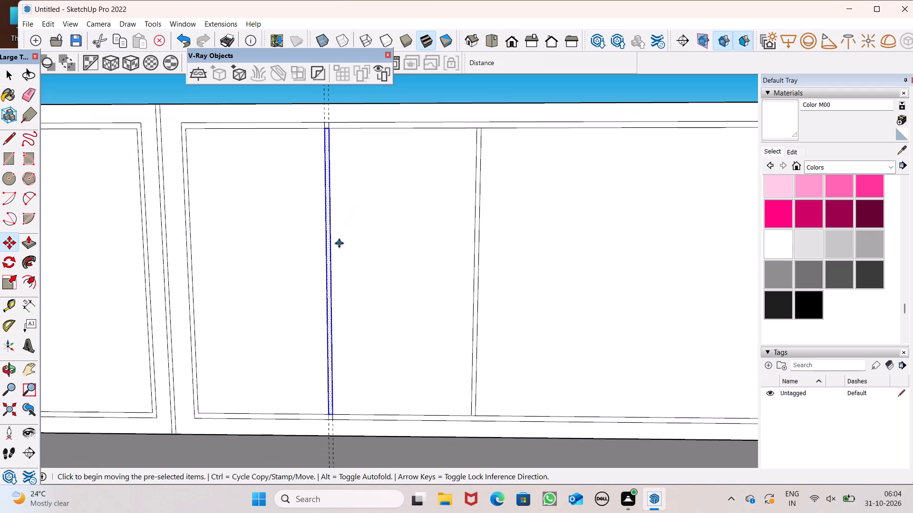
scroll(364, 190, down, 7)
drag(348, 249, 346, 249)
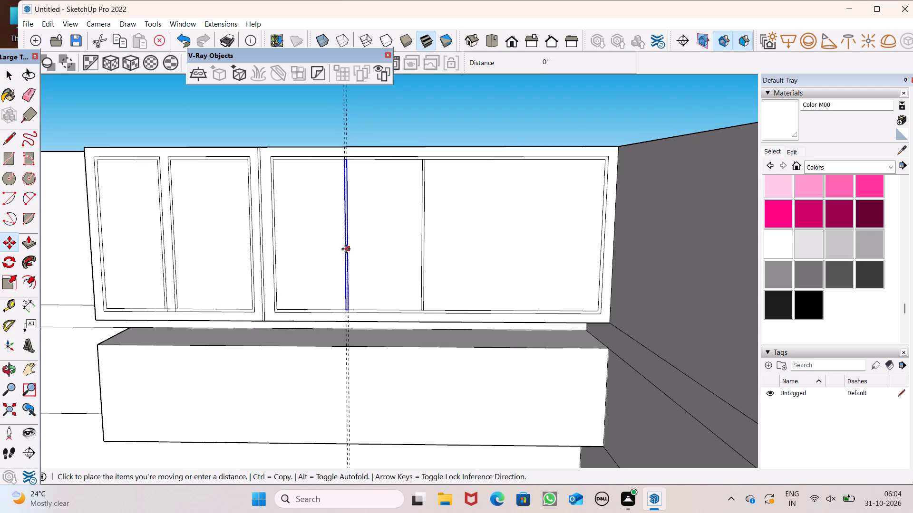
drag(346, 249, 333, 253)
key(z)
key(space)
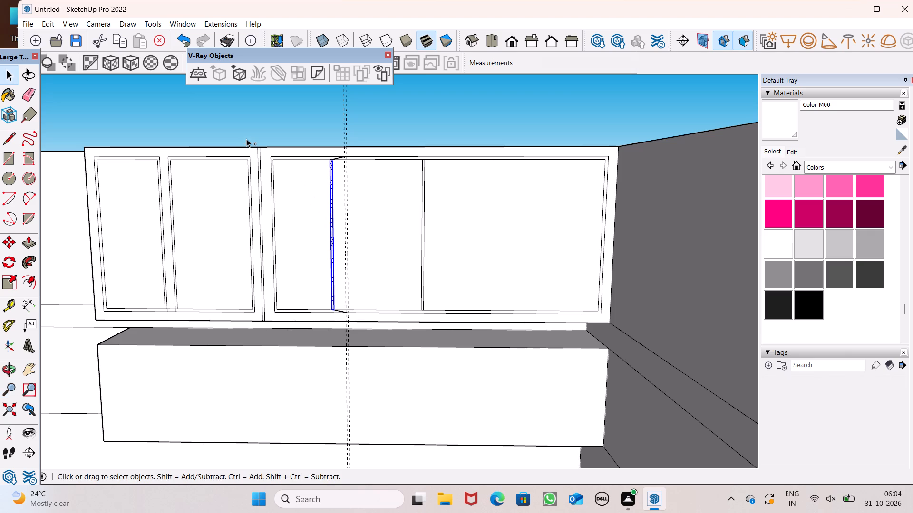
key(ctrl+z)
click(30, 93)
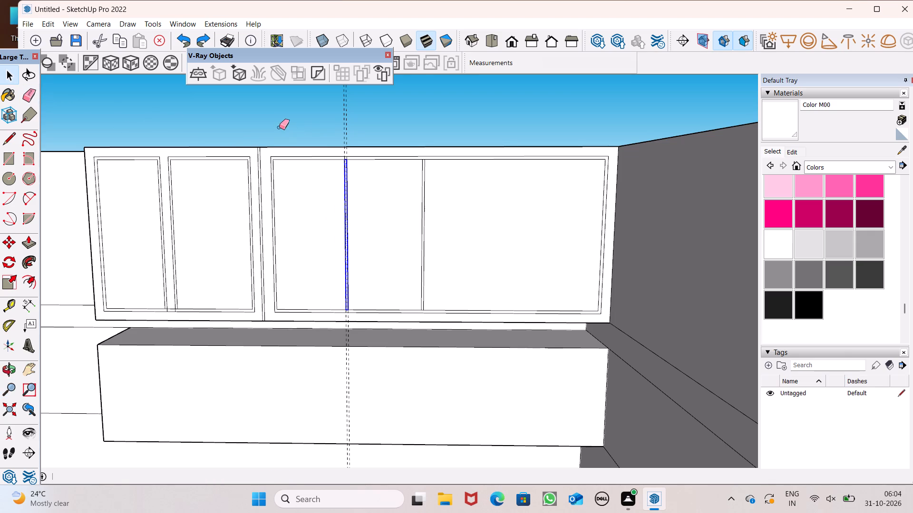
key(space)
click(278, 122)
Erase the two vertical guides along the new middle strip.
scroll(292, 141, up, 5)
click(26, 86)
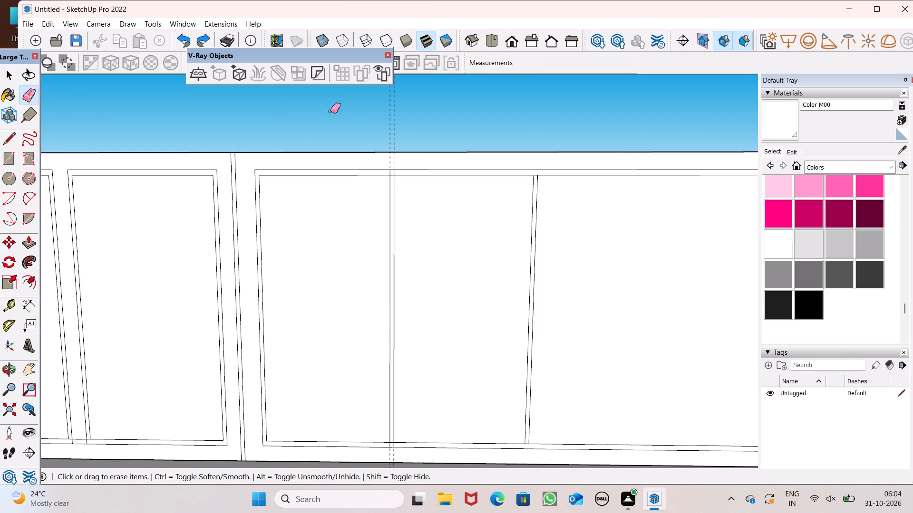
scroll(395, 123, up, 7)
scroll(364, 148, down, 7)
drag(371, 160, 358, 162)
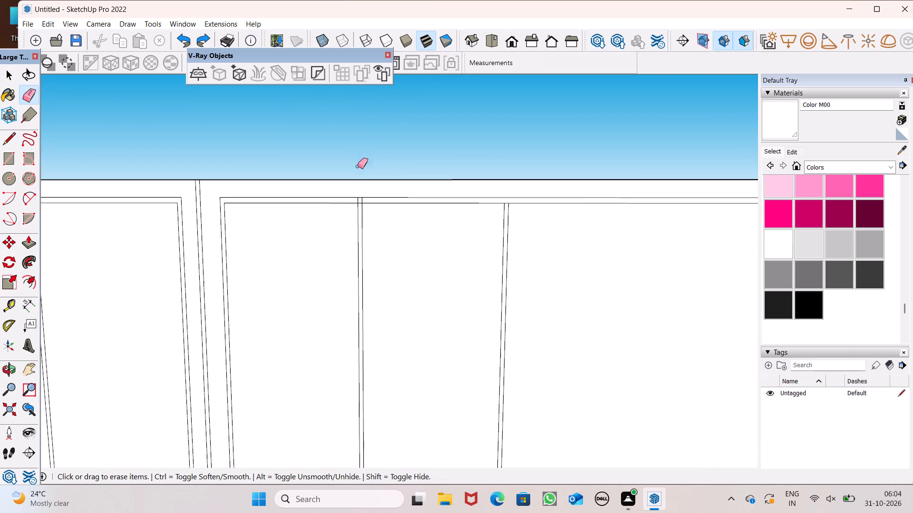
Erase the new middle strip's short line ends that cross the top and bottom borders.
scroll(370, 217, up, 6)
drag(355, 190, 345, 190)
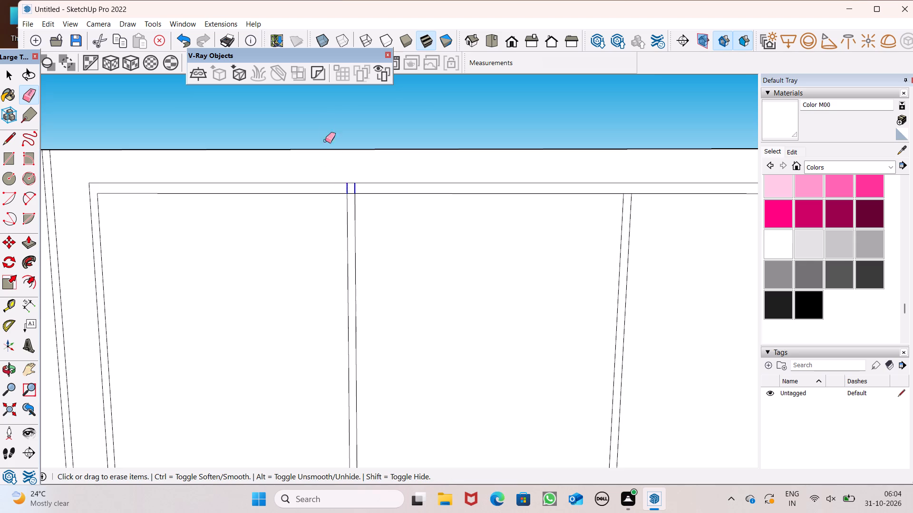
scroll(322, 127, down, 11)
scroll(371, 320, up, 7)
scroll(311, 248, up, 6)
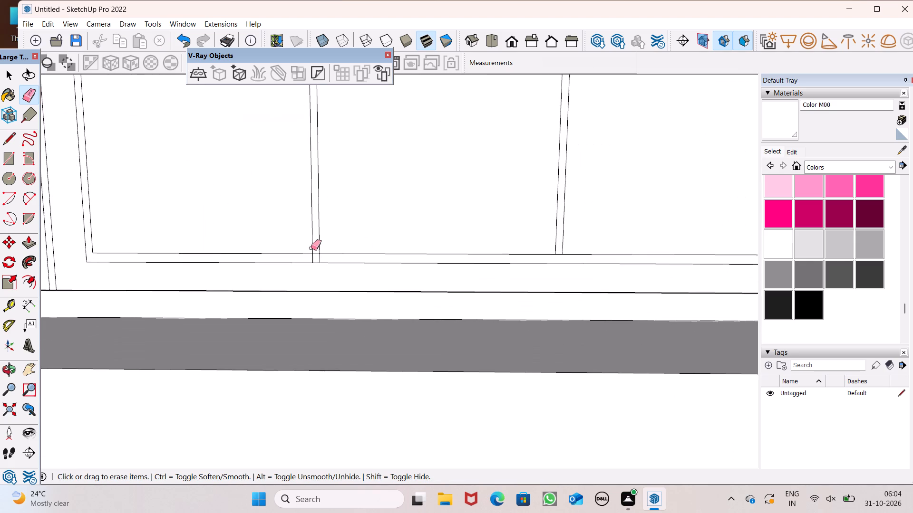
scroll(317, 270, up, 6)
drag(310, 260, 326, 255)
key(space)
scroll(349, 280, down, 7)
scroll(367, 337, down, 11)
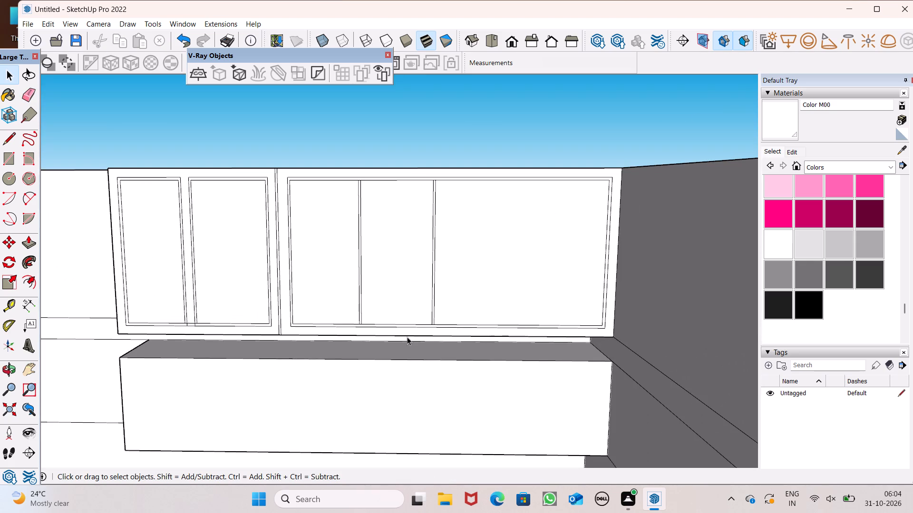
Move the whole first vertical strip of the wide panel sideways toward the panel's left border.
scroll(371, 211, up, 5)
scroll(350, 276, up, 4)
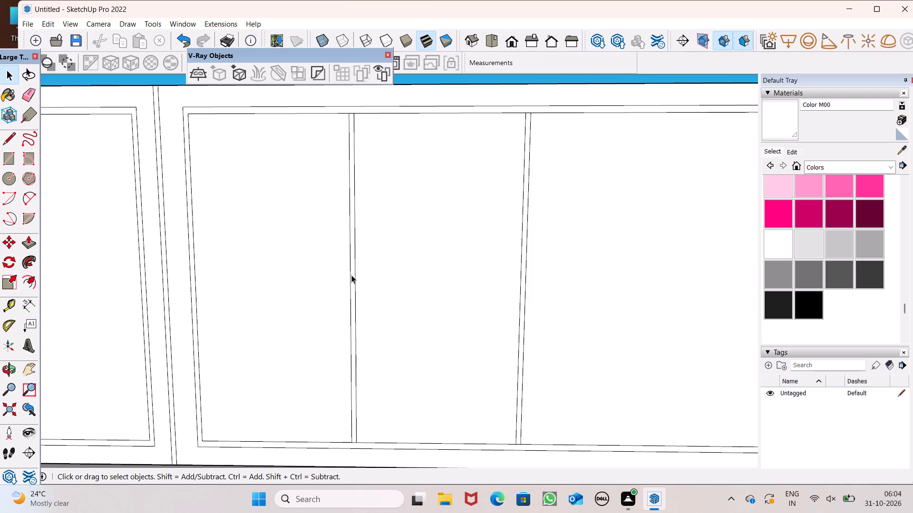
double_click(354, 275)
scroll(322, 228, down, 5)
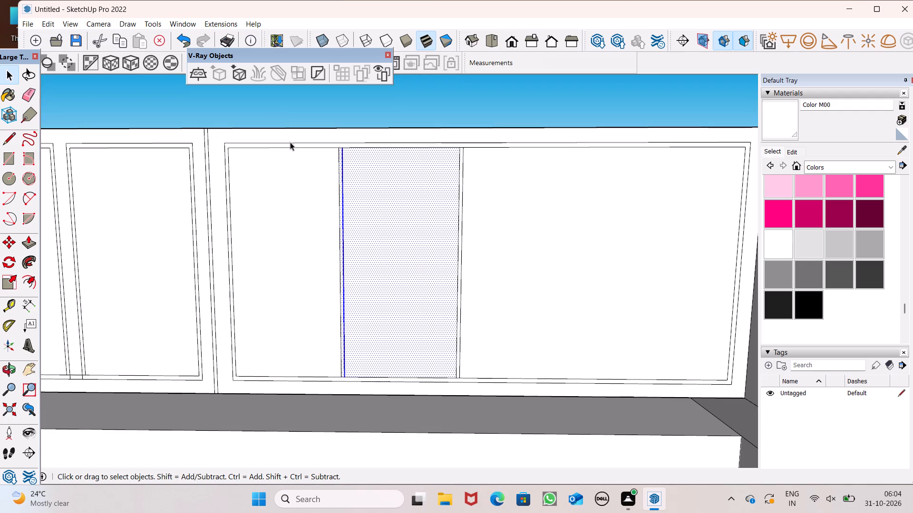
click(277, 108)
scroll(359, 225, up, 4)
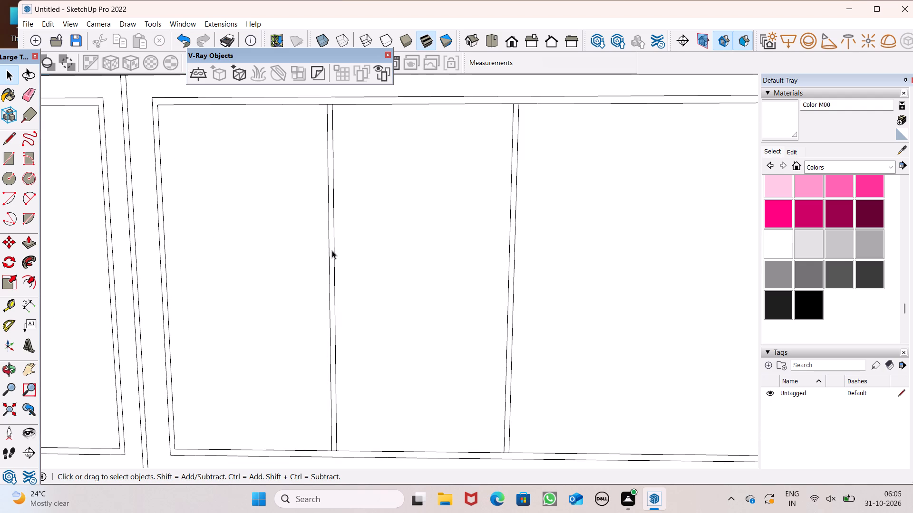
double_click(332, 250)
scroll(395, 280, down, 12)
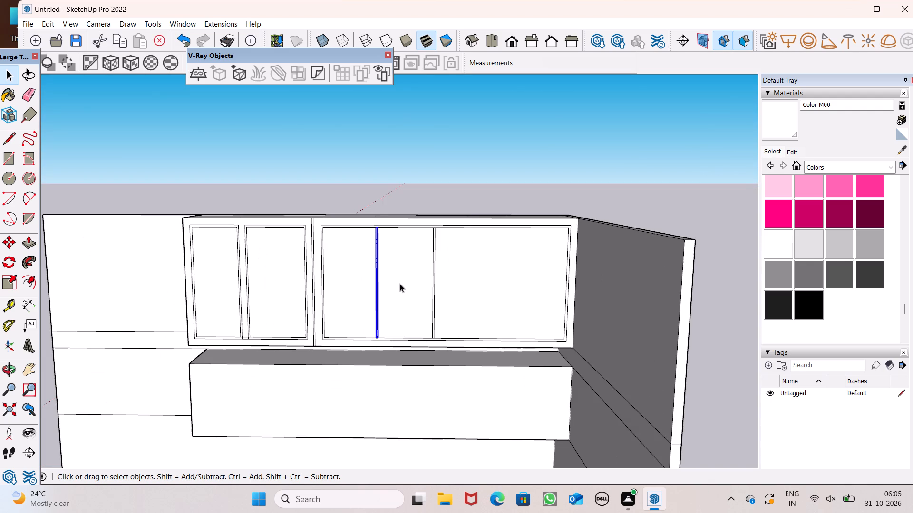
key(m)
key(Return)
scroll(384, 272, up, 7)
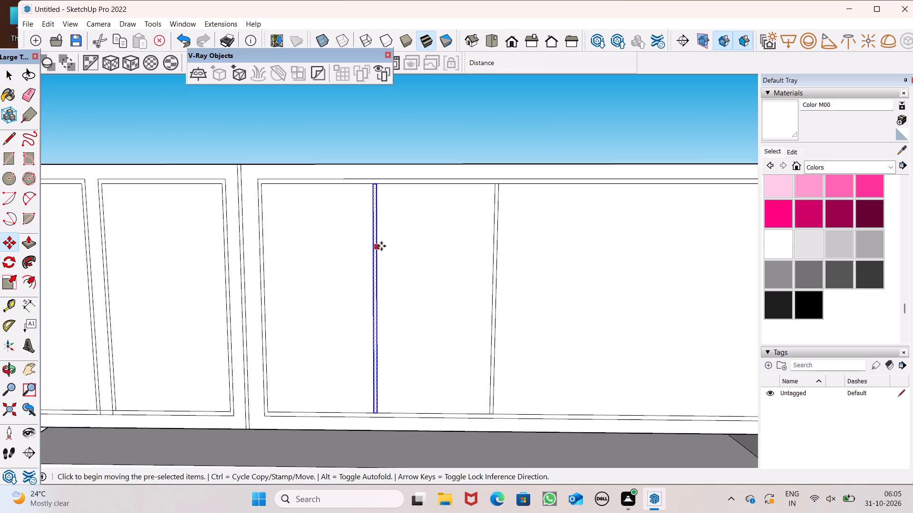
scroll(380, 242, up, 2)
scroll(379, 198, up, 3)
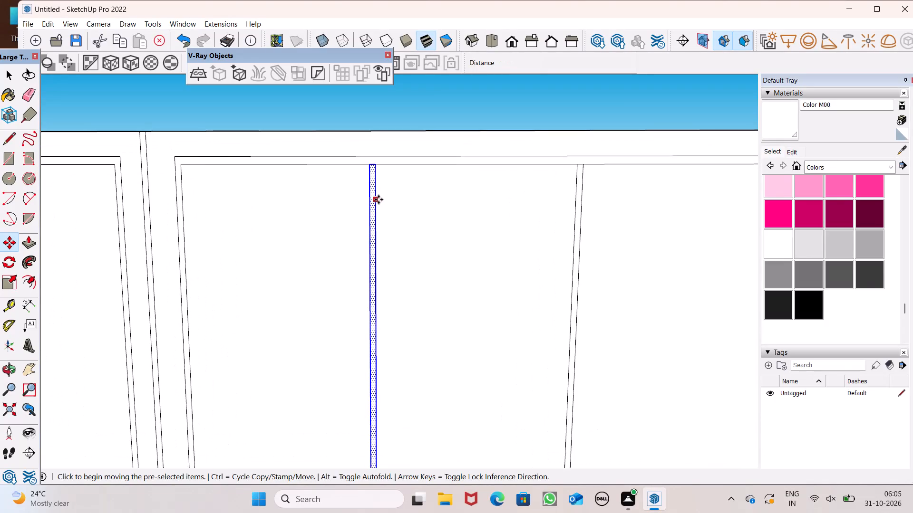
drag(379, 199, 315, 199)
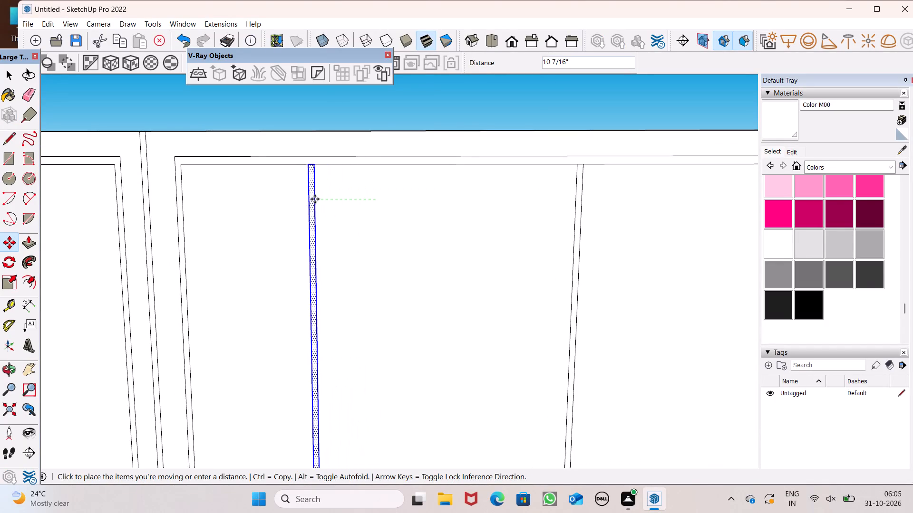
drag(315, 199, 332, 198)
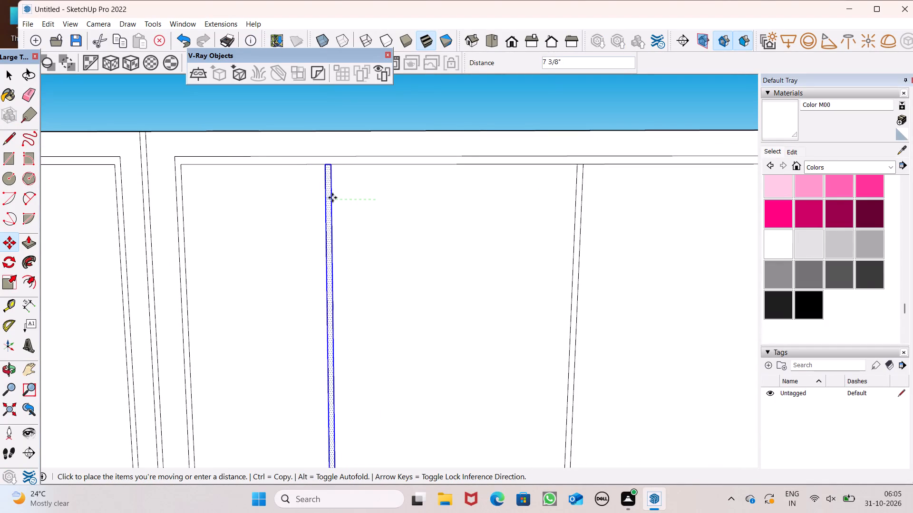
drag(332, 198, 325, 195)
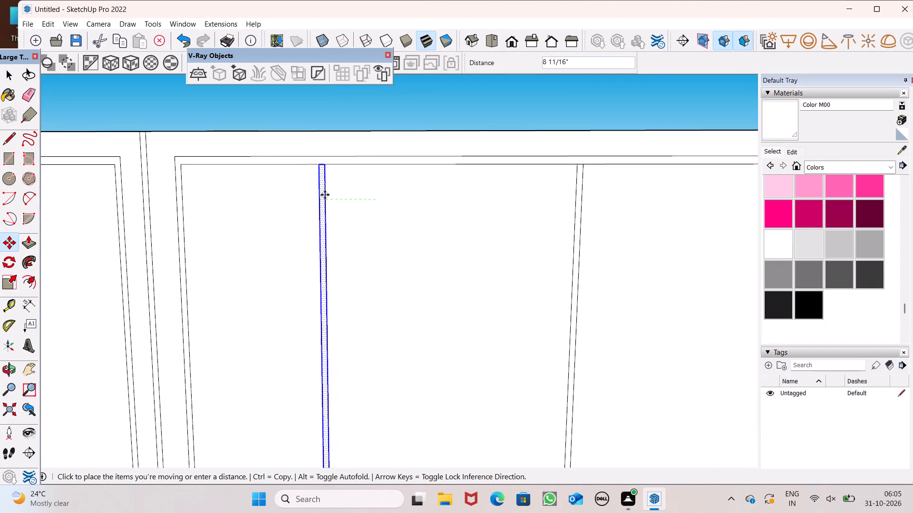
drag(325, 195, 341, 194)
Shift the moved strip back about 2" toward the second vertical strip.
drag(341, 199, 376, 202)
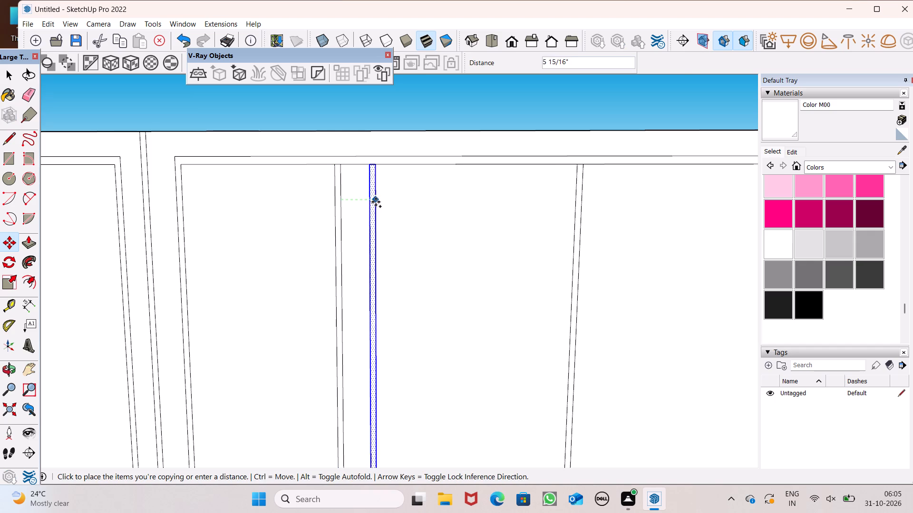
drag(376, 202, 359, 202)
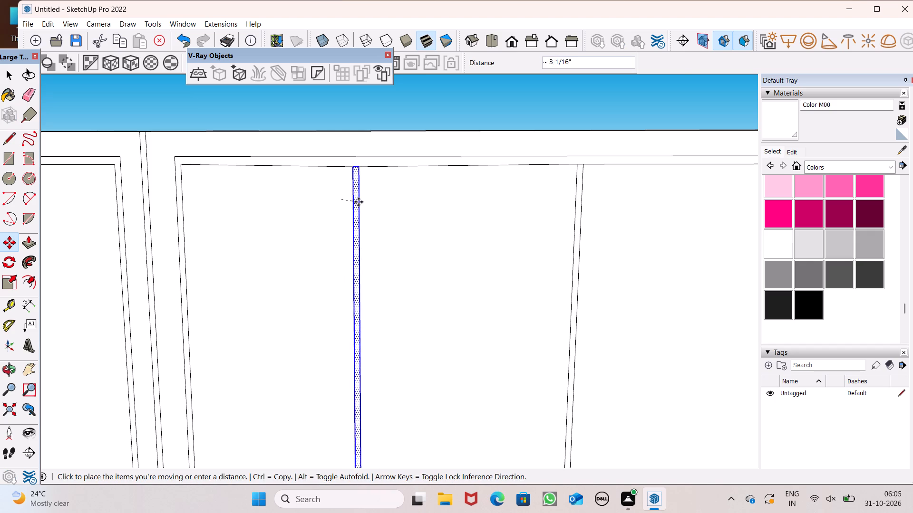
drag(359, 202, 352, 200)
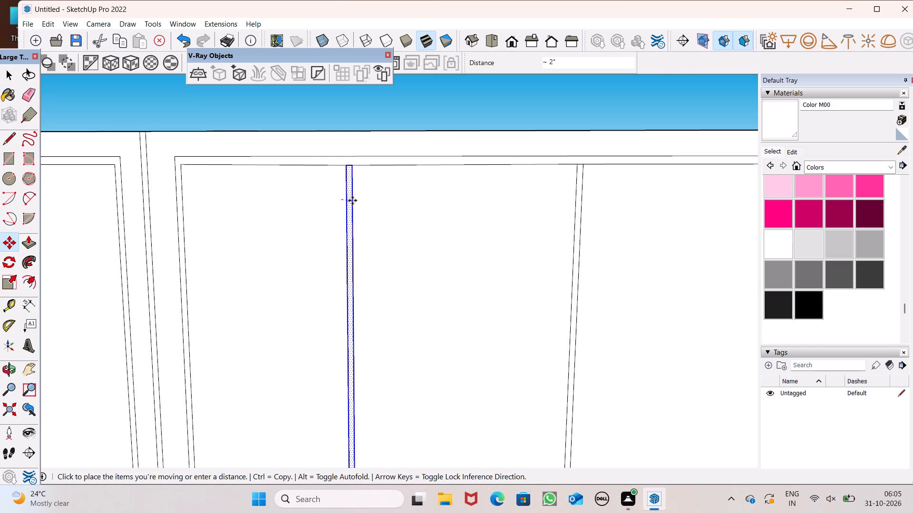
drag(352, 200, 352, 201)
Copy the shifted strip about 7 5/16" toward the second vertical strip and clear the selection.
drag(352, 203, 358, 205)
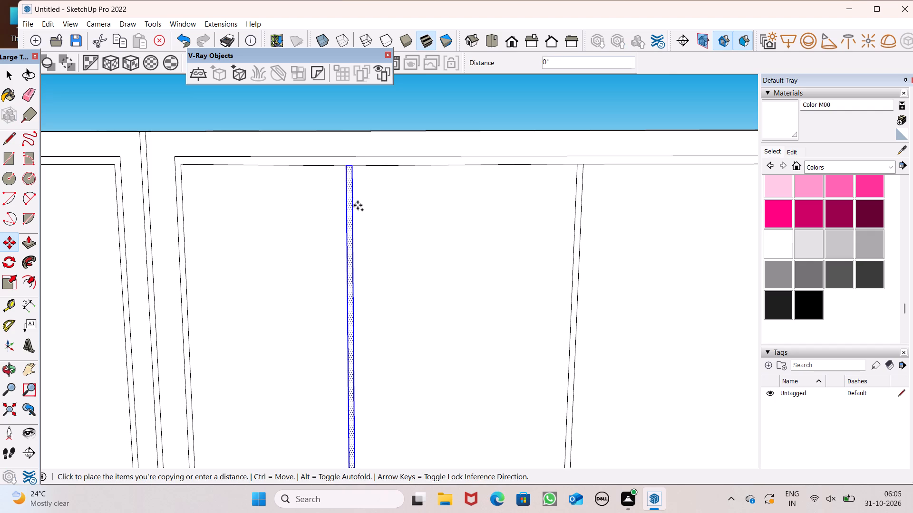
drag(358, 205, 395, 209)
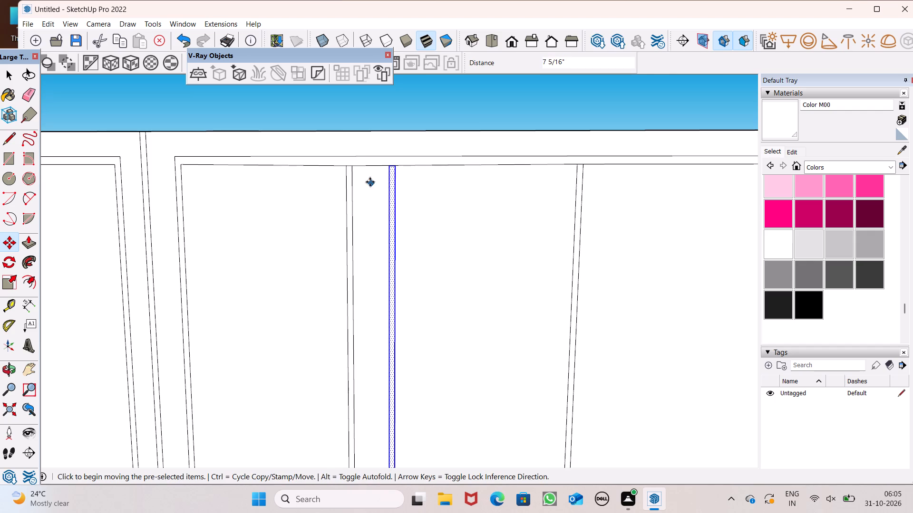
scroll(370, 182, down, 12)
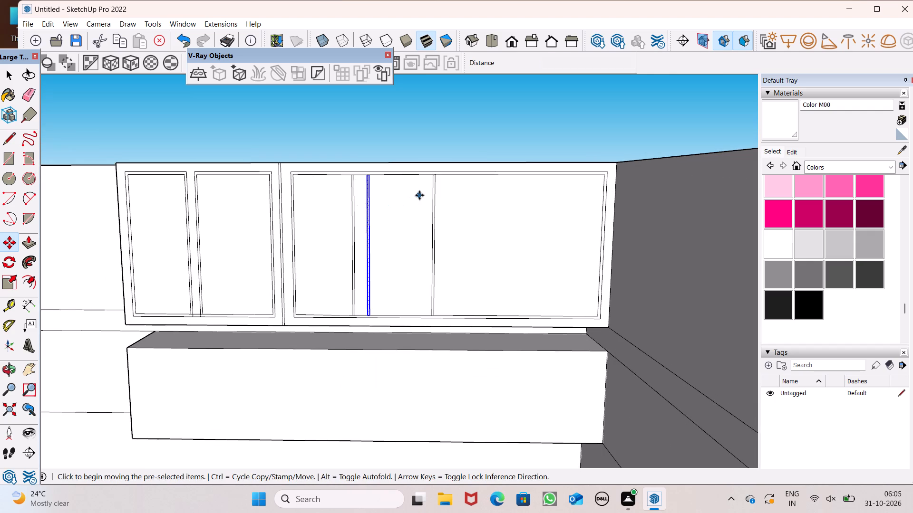
scroll(365, 221, up, 8)
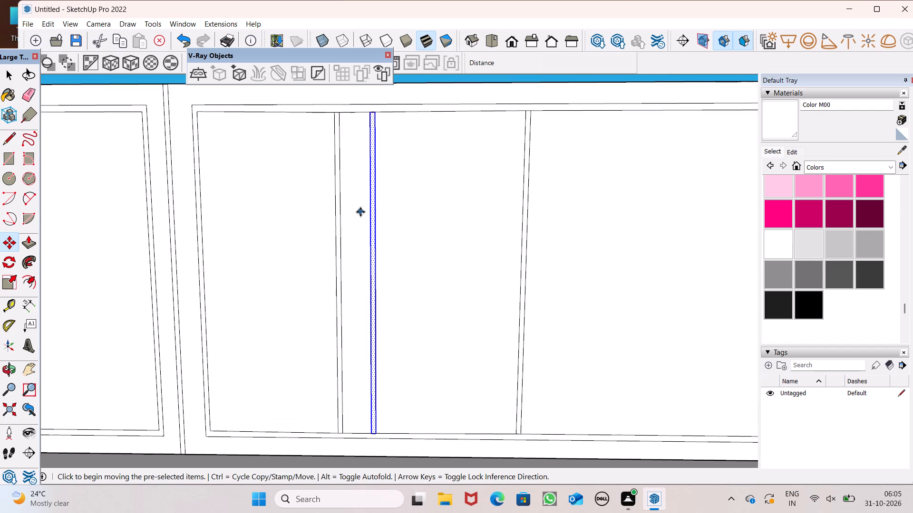
scroll(360, 212, up, 1)
scroll(360, 212, down, 2)
key(space)
scroll(299, 179, down, 3)
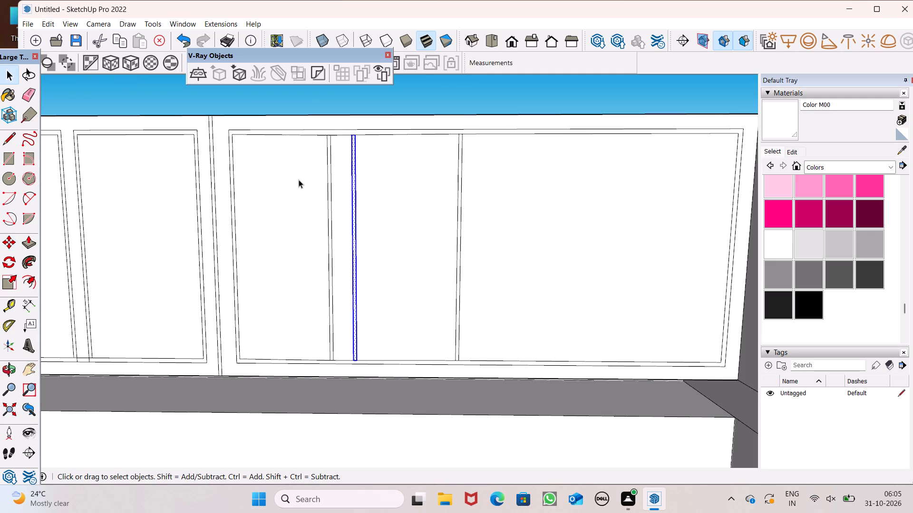
click(308, 104)
Move the original strip about 1 3/4" toward its copy, aligning its top with the straight inner border line, and clear the selection.
scroll(340, 160, up, 7)
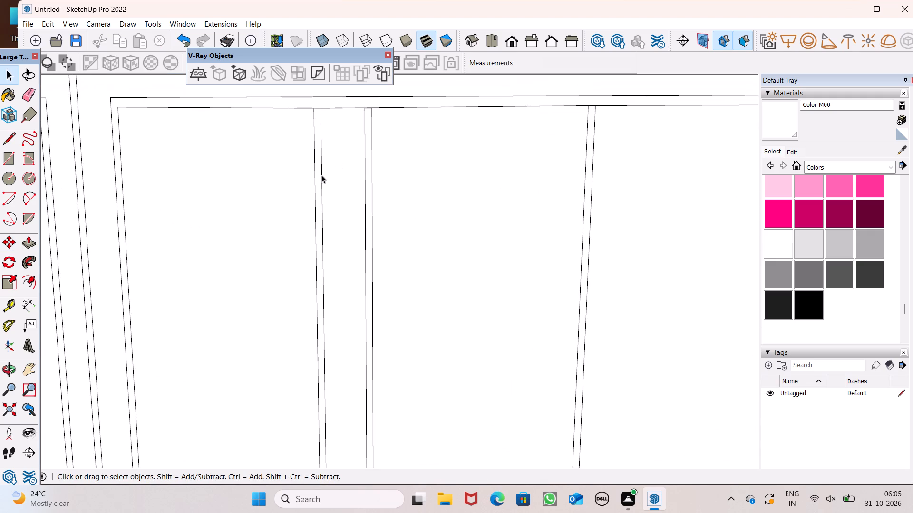
double_click(318, 181)
key(m)
key(Return)
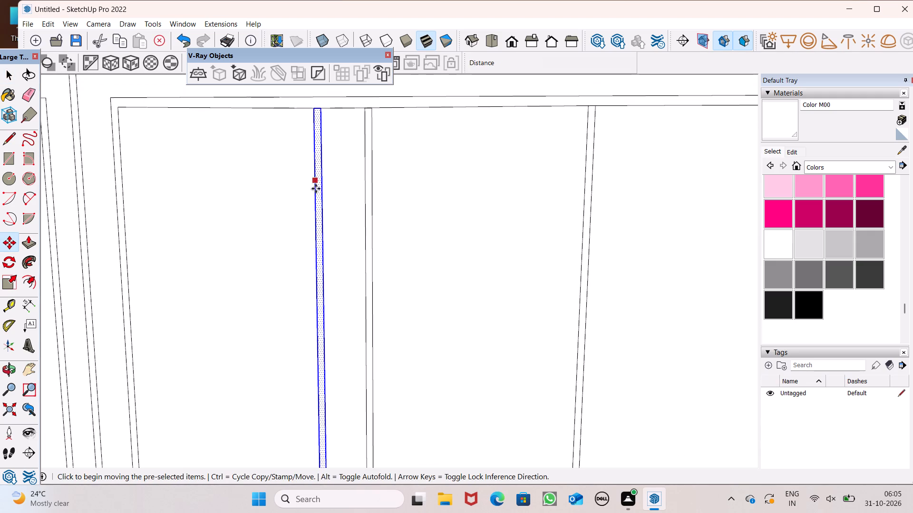
scroll(311, 201, down, 3)
scroll(340, 142, up, 5)
drag(305, 153, 314, 153)
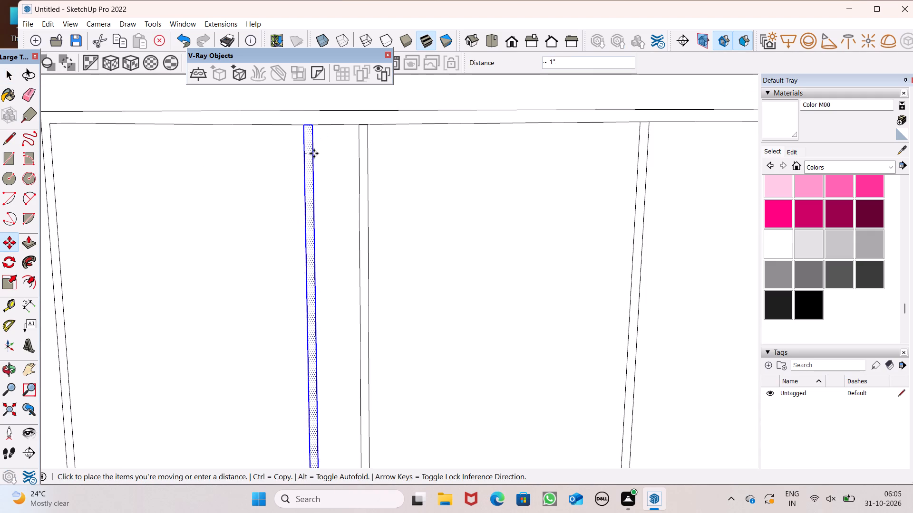
drag(314, 153, 319, 152)
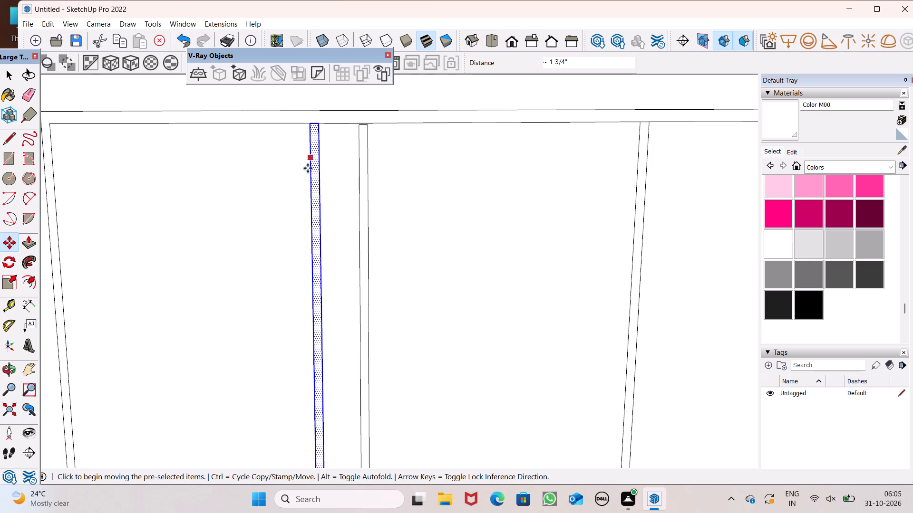
scroll(307, 169, down, 4)
key(space)
scroll(318, 180, down, 7)
click(314, 132)
Examine the spacing of the paired strips and how their top ends meet the panel border.
scroll(339, 168, up, 4)
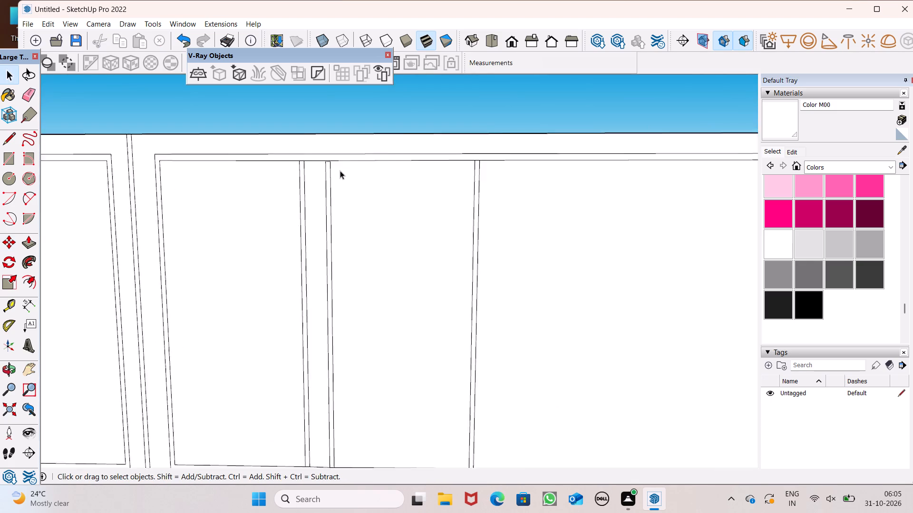
scroll(340, 171, up, 10)
scroll(329, 135, down, 19)
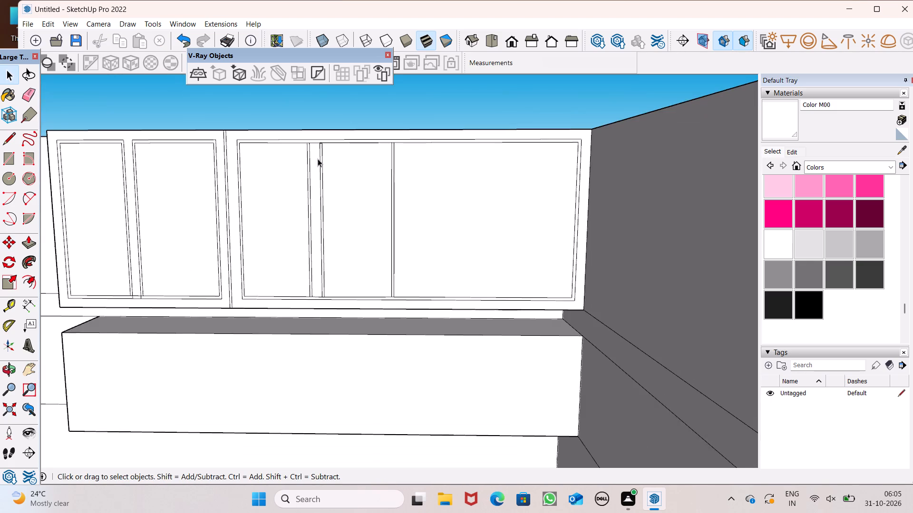
scroll(324, 299, down, 1)
scroll(324, 299, up, 7)
scroll(342, 351, down, 7)
scroll(301, 205, up, 7)
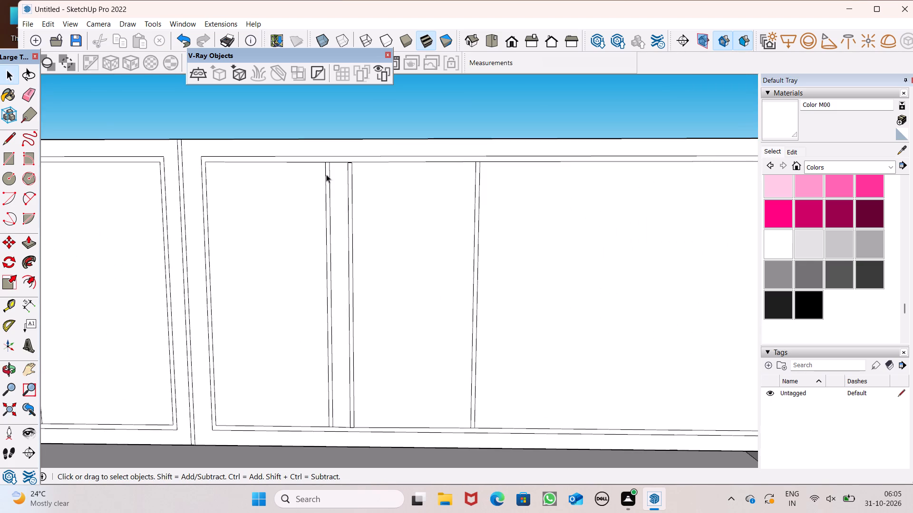
Move the copied strip about 3/16" up to the inner top border line and clear the selection.
scroll(338, 171, up, 7)
scroll(358, 165, down, 5)
scroll(354, 131, up, 6)
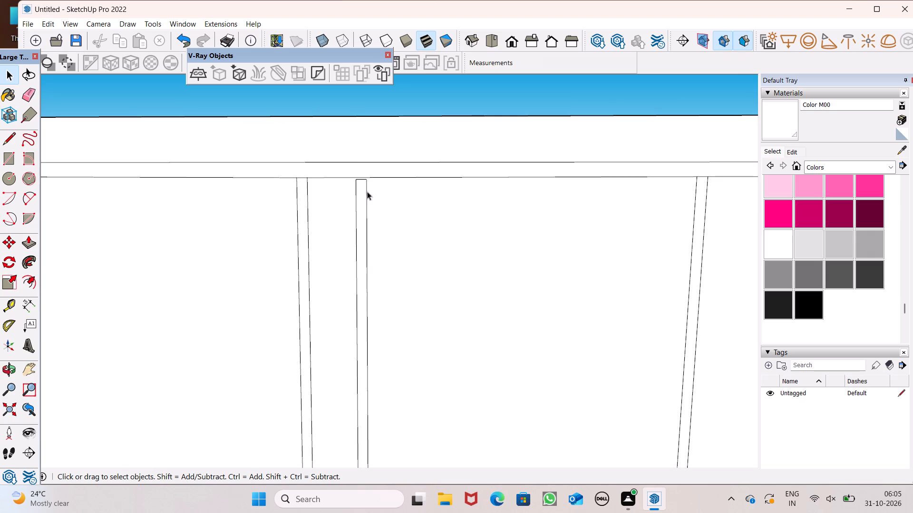
double_click(360, 203)
double_click(359, 198)
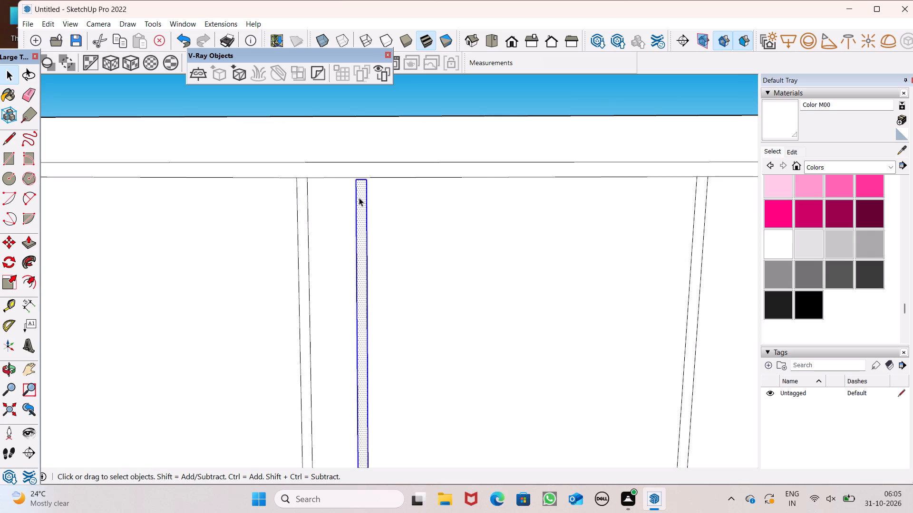
scroll(359, 200, down, 1)
key(m)
key(Return)
scroll(375, 166, up, 5)
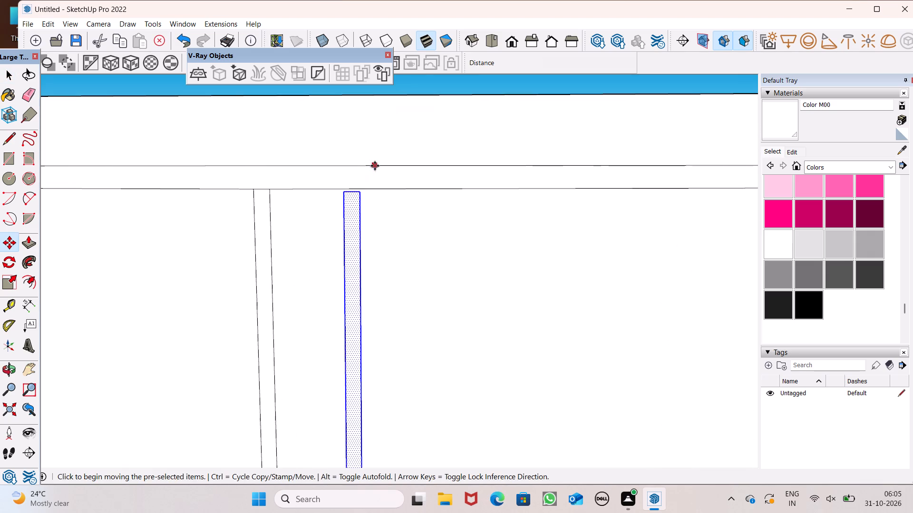
scroll(362, 156, up, 4)
scroll(362, 156, down, 1)
scroll(362, 156, up, 6)
drag(341, 262, 344, 256)
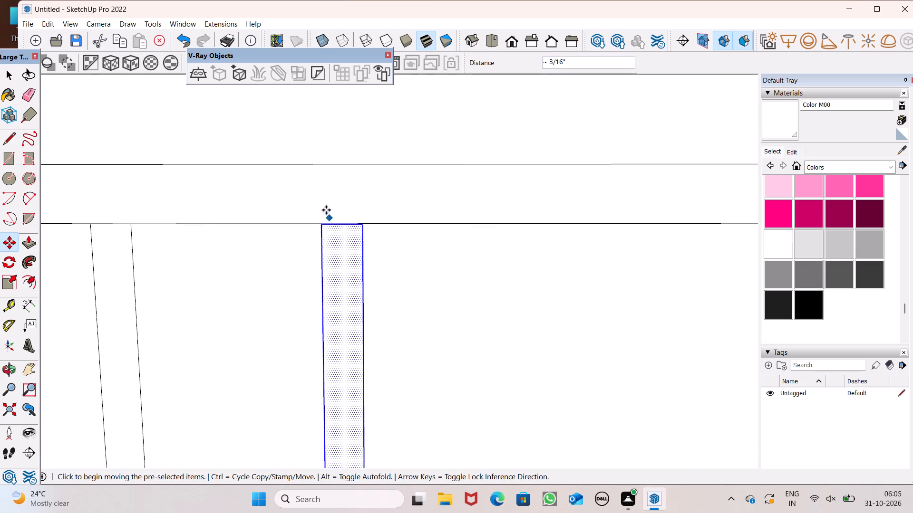
scroll(326, 208, down, 9)
key(space)
scroll(325, 217, down, 7)
click(308, 136)
Nudge the copied strip upward in small moves until its top edge passes the inner top border line.
scroll(347, 259, up, 3)
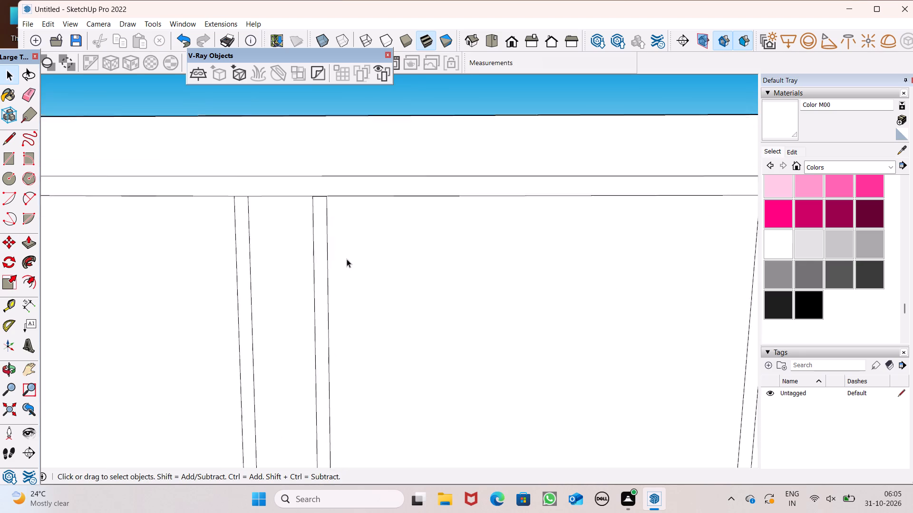
scroll(347, 259, up, 4)
scroll(336, 207, down, 11)
scroll(336, 191, up, 16)
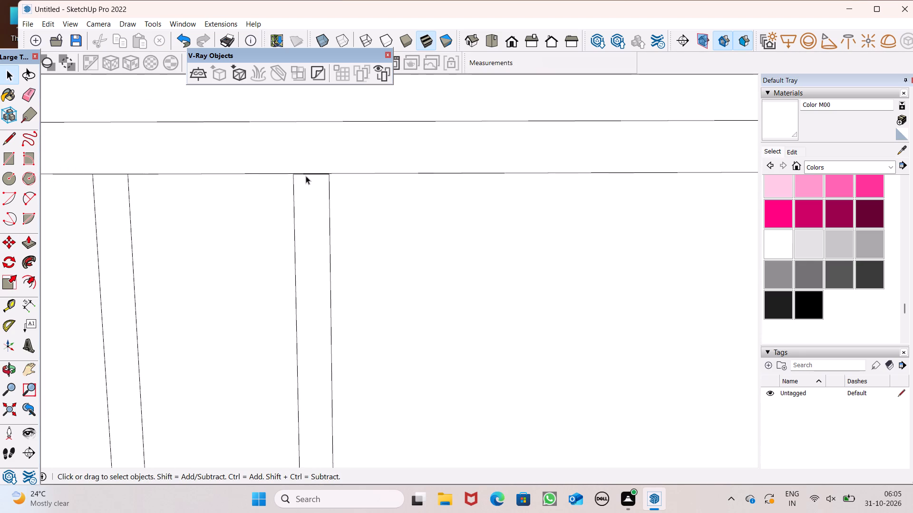
scroll(305, 175, up, 15)
scroll(302, 160, up, 8)
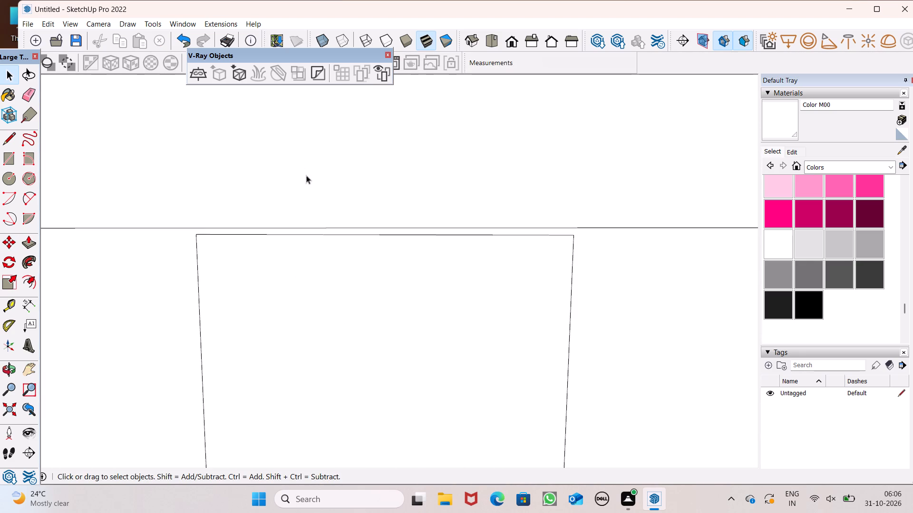
double_click(320, 281)
key(m)
key(Return)
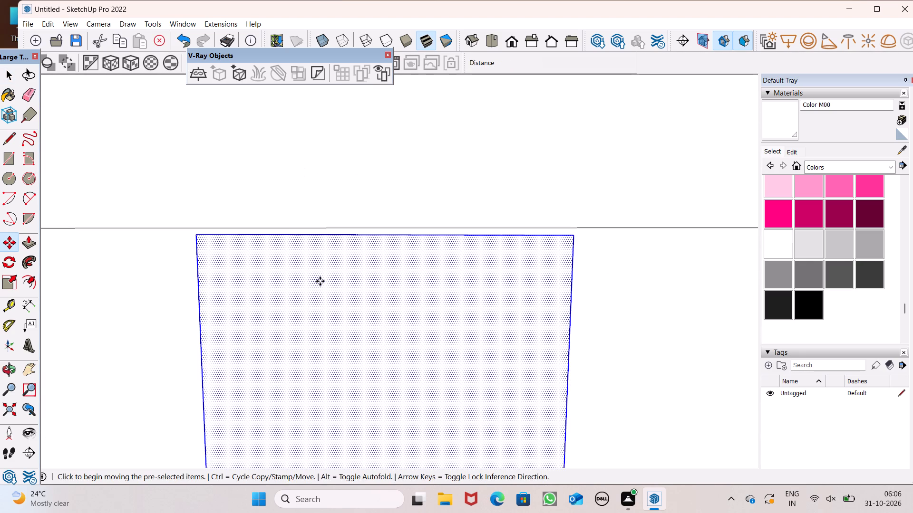
drag(324, 284, 321, 278)
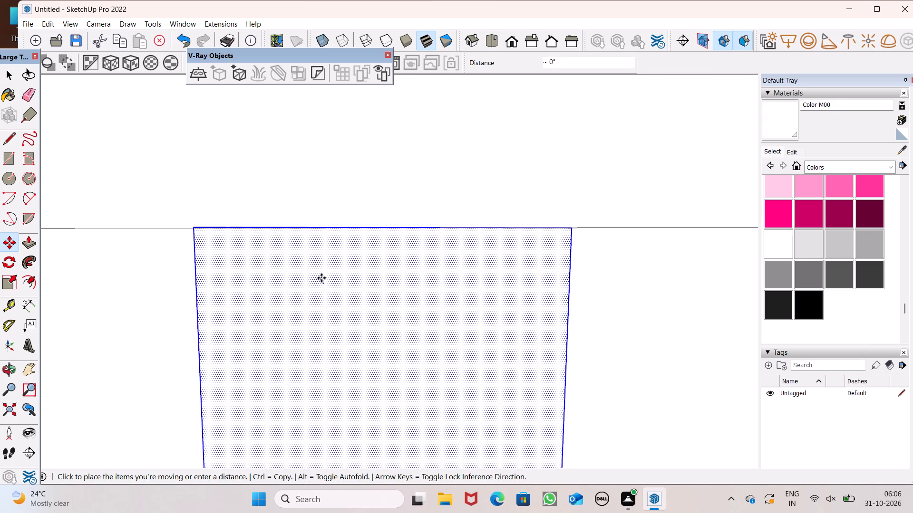
drag(321, 278, 321, 279)
scroll(313, 248, up, 6)
scroll(306, 199, up, 5)
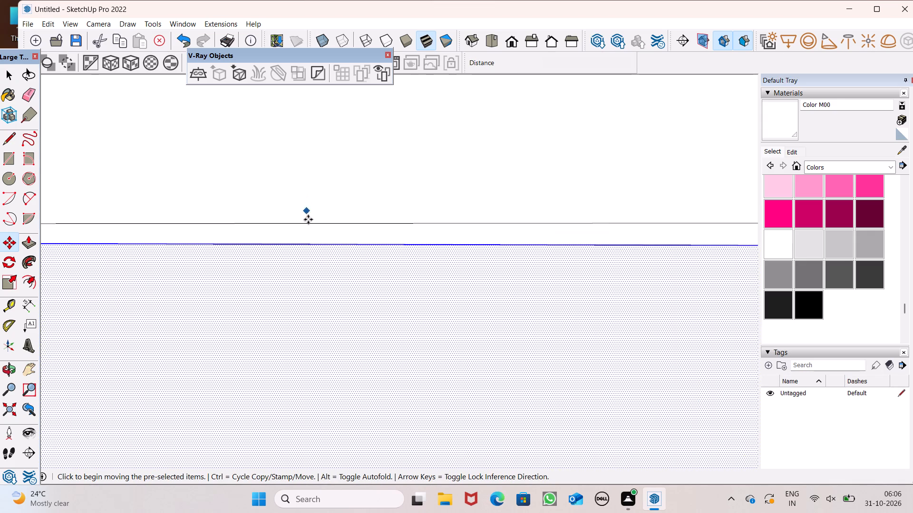
drag(320, 261, 315, 240)
drag(324, 277, 311, 232)
scroll(317, 236, down, 8)
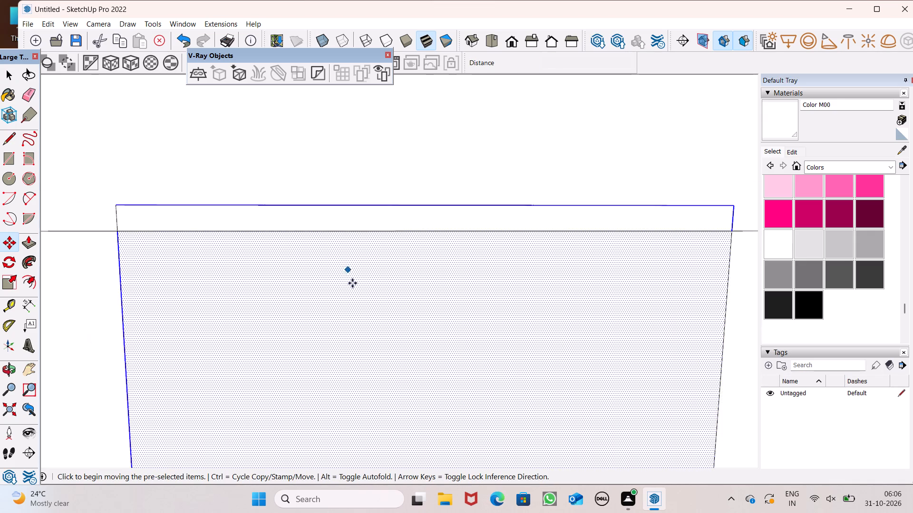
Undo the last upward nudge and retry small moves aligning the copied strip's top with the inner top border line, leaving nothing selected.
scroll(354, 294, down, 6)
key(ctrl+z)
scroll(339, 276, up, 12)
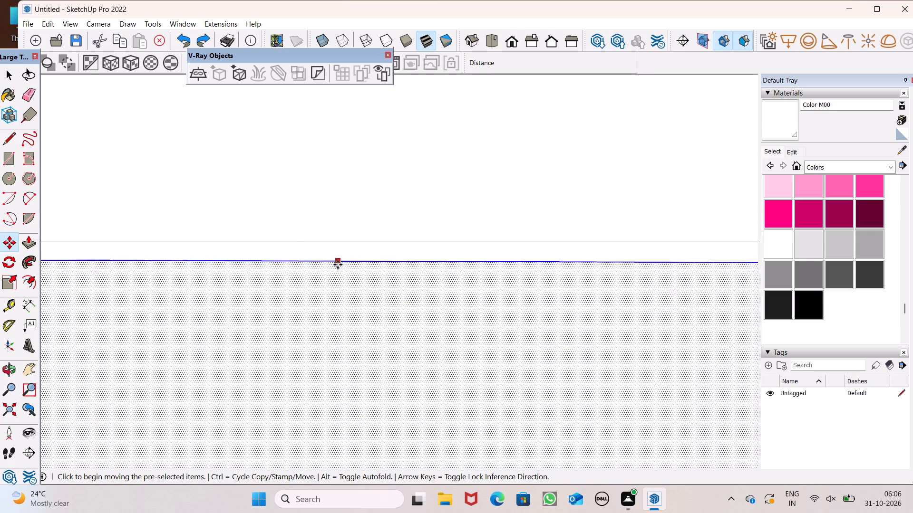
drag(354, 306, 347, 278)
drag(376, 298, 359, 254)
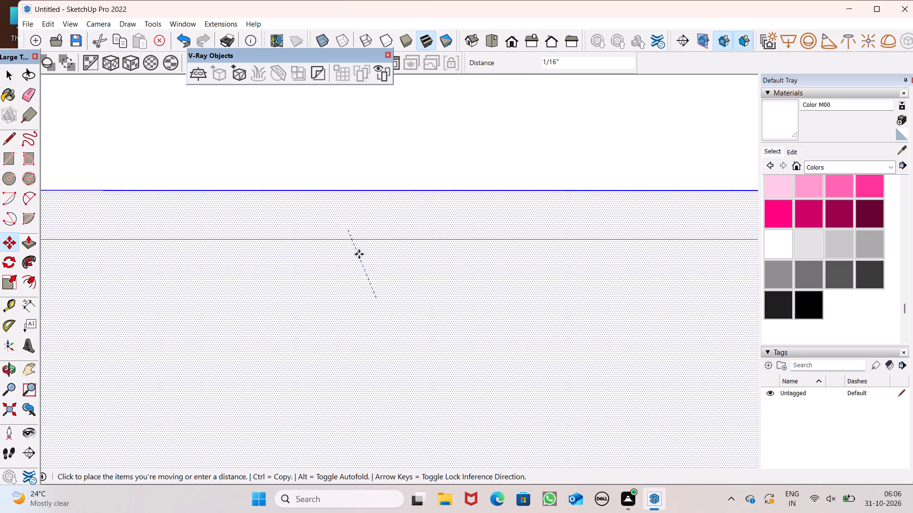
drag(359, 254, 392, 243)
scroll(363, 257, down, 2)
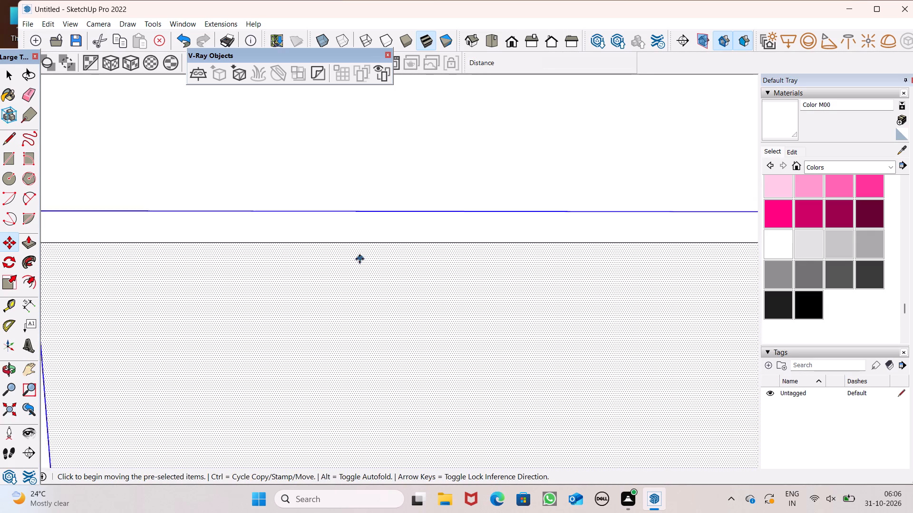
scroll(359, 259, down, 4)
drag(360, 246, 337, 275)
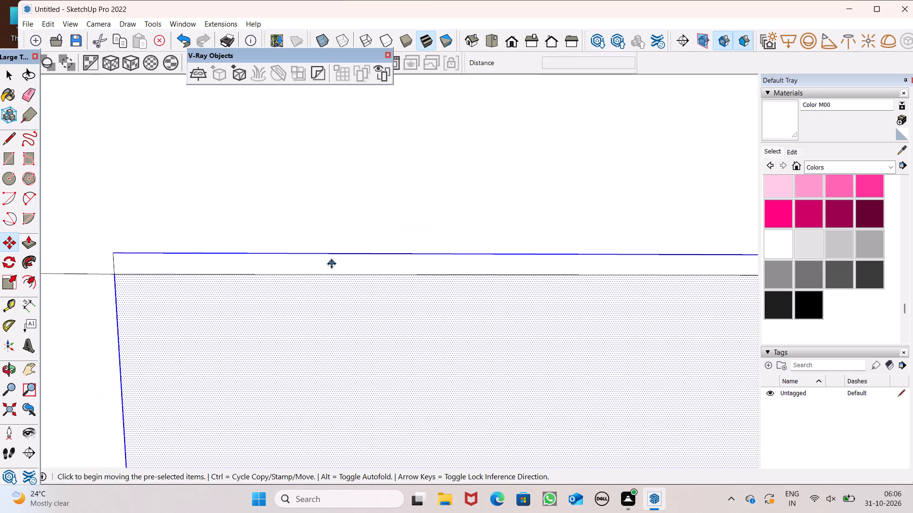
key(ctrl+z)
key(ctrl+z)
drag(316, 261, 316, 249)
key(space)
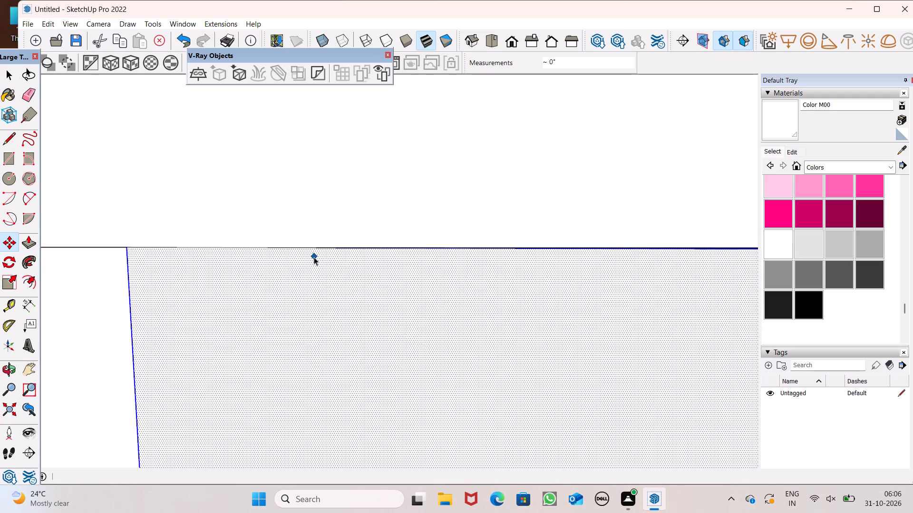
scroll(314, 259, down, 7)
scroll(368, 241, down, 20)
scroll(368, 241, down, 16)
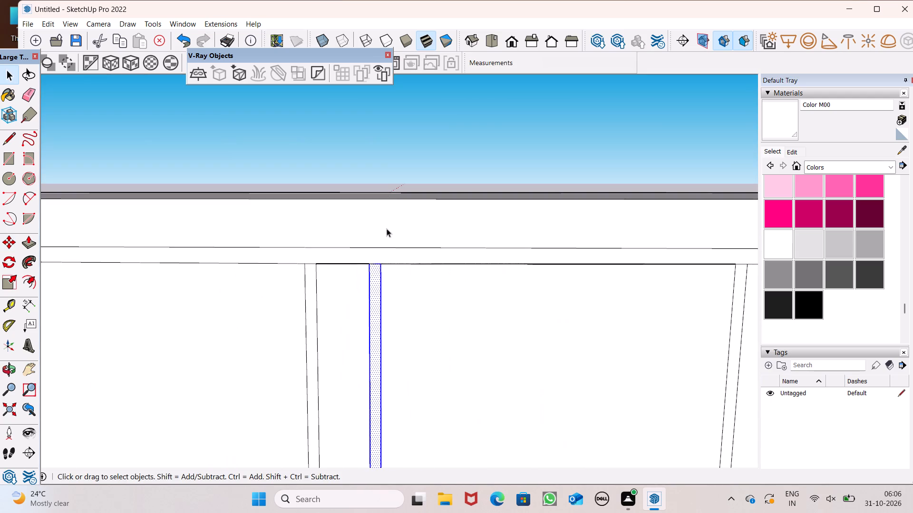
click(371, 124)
Check the copied strip's top end against the border line and undo its recent small moves.
scroll(456, 253, up, 5)
scroll(314, 255, up, 8)
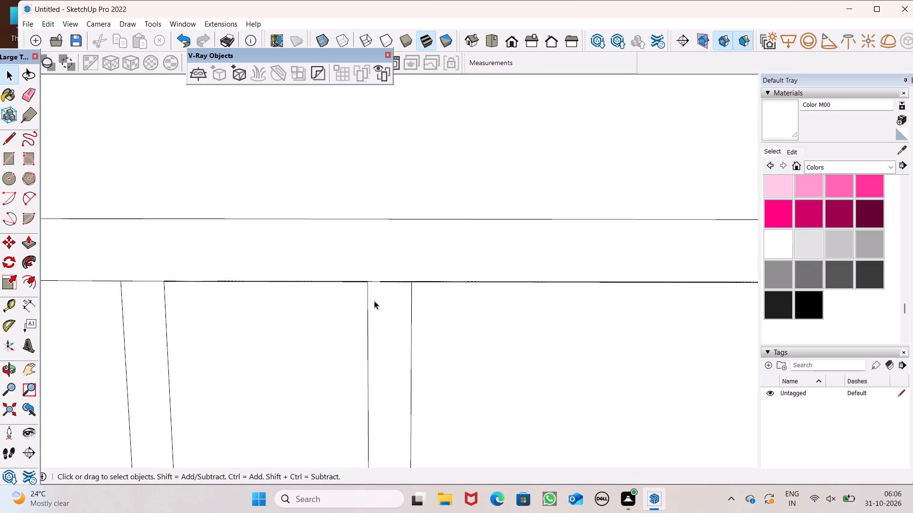
scroll(410, 298, up, 17)
scroll(386, 259, up, 9)
middle_drag(408, 247, 423, 246)
scroll(592, 446, down, 5)
key(ctrl+z)
ctrl+scroll(600, 402, down, 1)
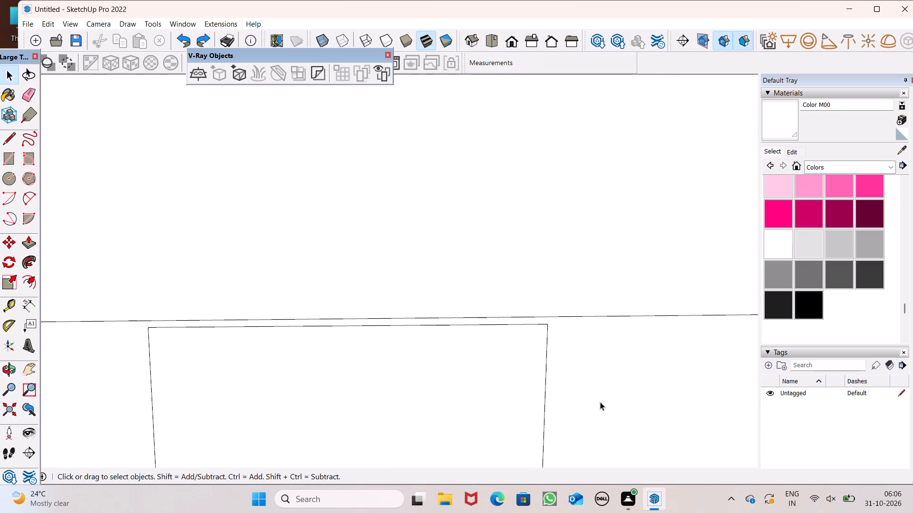
scroll(498, 271, down, 4)
key(ctrl+z)
scroll(475, 216, down, 20)
scroll(475, 216, down, 10)
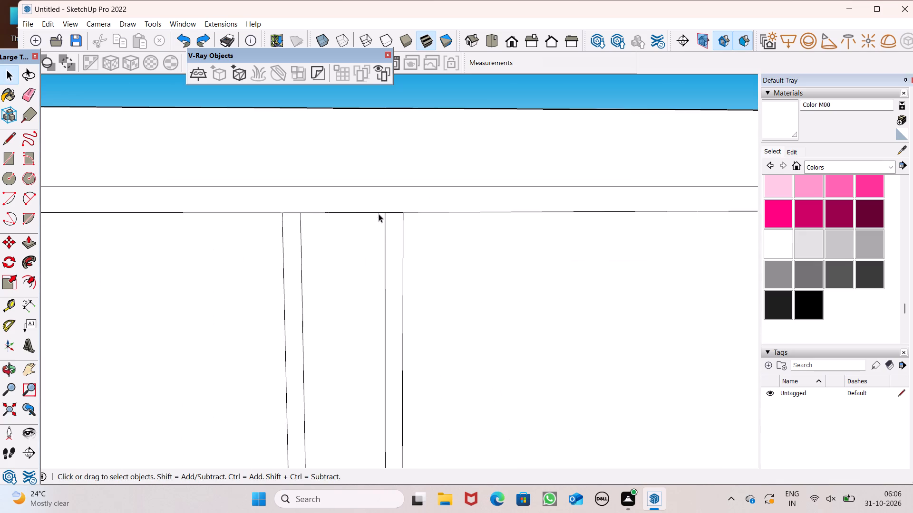
key(ctrl+z)
key(ctrl+z)
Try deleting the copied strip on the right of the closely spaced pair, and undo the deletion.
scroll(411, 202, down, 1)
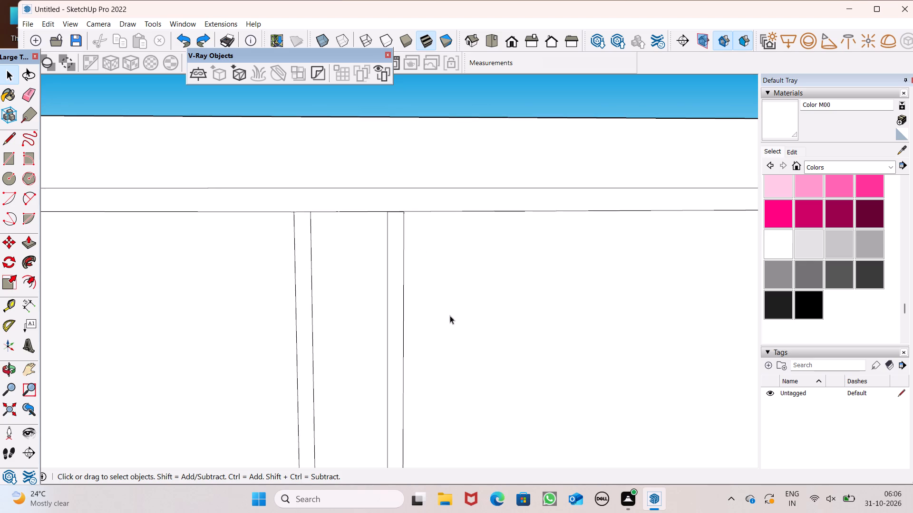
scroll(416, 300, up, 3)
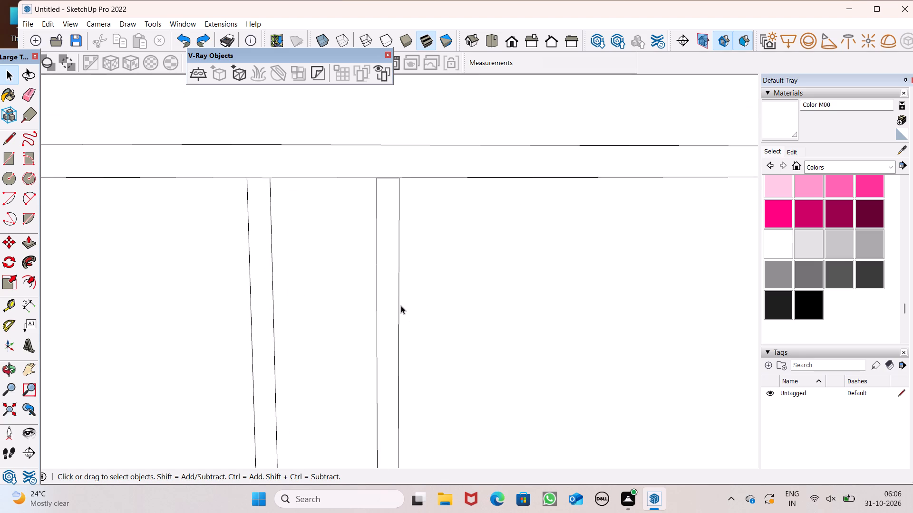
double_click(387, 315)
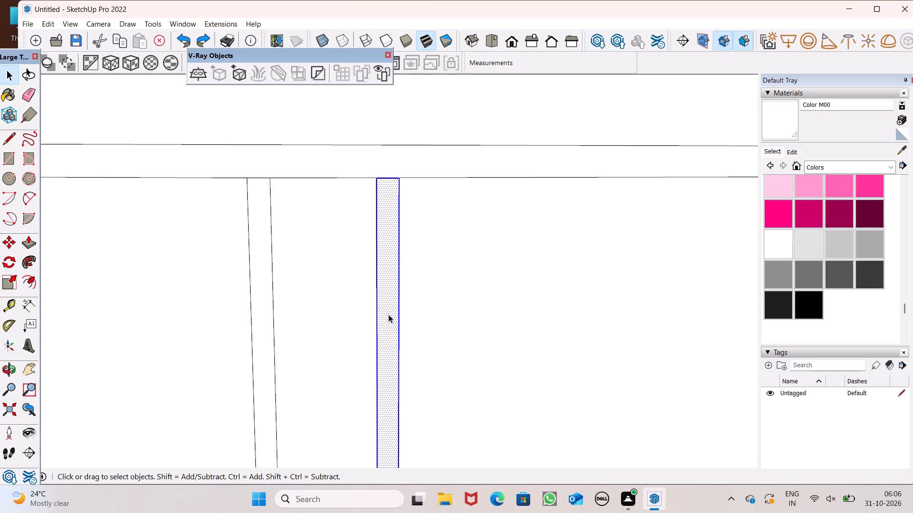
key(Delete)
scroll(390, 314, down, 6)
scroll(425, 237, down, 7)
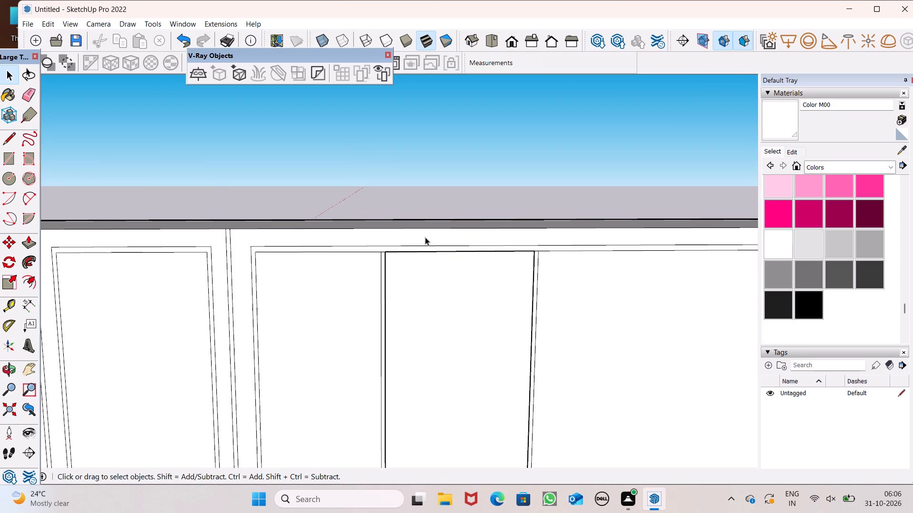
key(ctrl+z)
Examine the upper block's front, comparing the paired strips and panel widths across both bordered sections.
scroll(425, 215, down, 5)
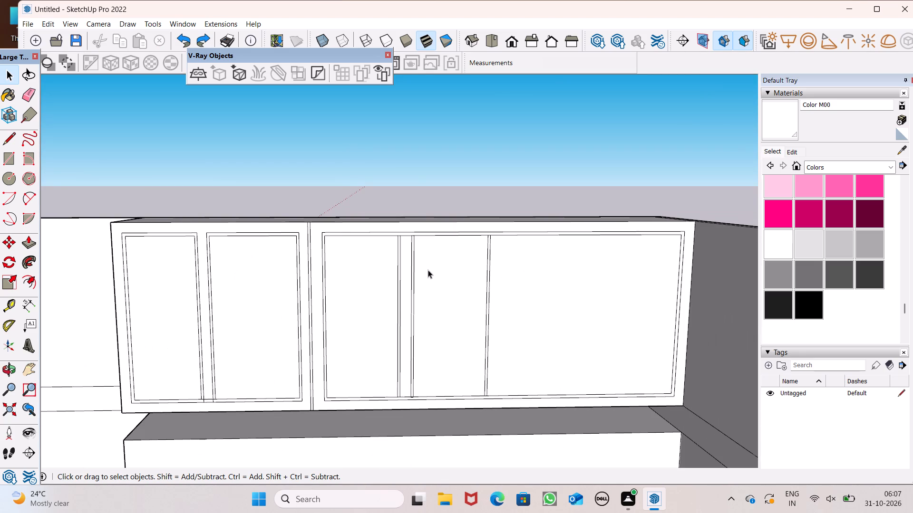
scroll(428, 270, down, 1)
middle_drag(491, 311, 474, 282)
scroll(446, 206, down, 2)
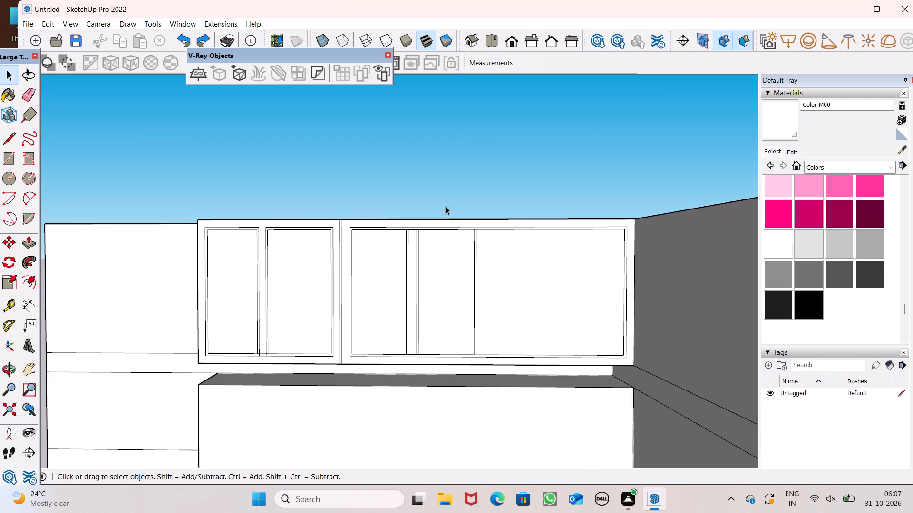
scroll(446, 206, down, 2)
scroll(591, 271, down, 1)
middle_drag(608, 307, 579, 334)
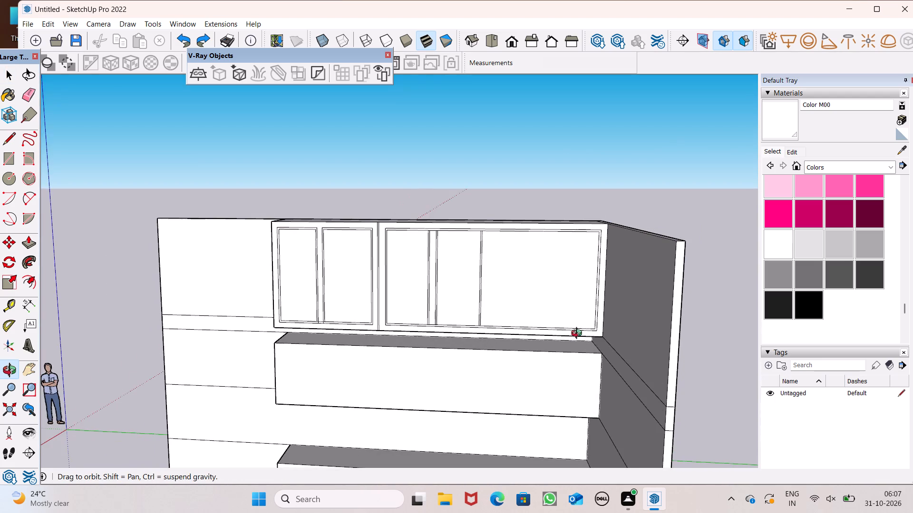
middle_drag(579, 334, 607, 326)
scroll(493, 276, up, 4)
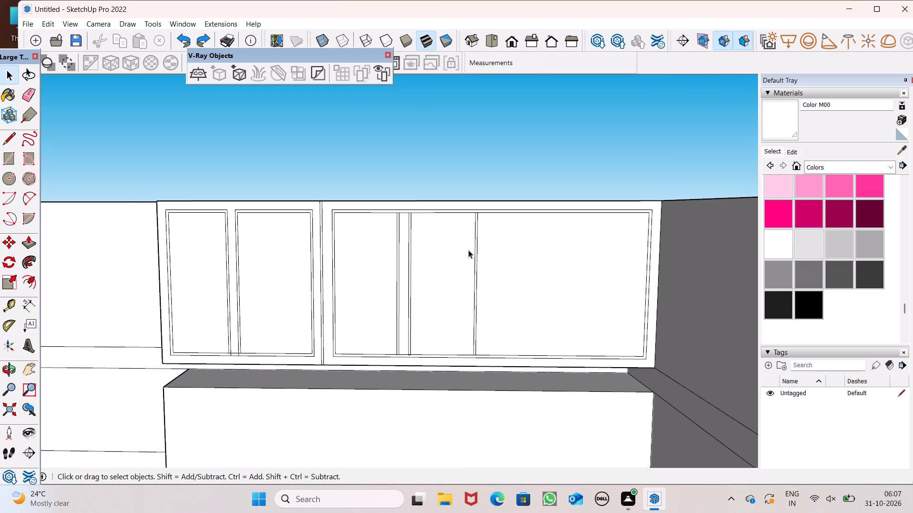
scroll(389, 241, up, 2)
scroll(404, 231, down, 2)
middle_drag(544, 275, 544, 283)
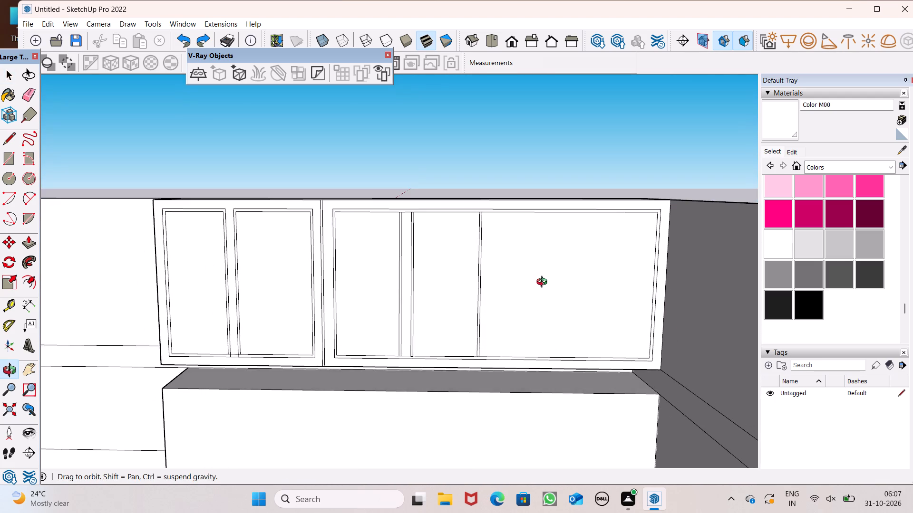
middle_drag(544, 283, 538, 278)
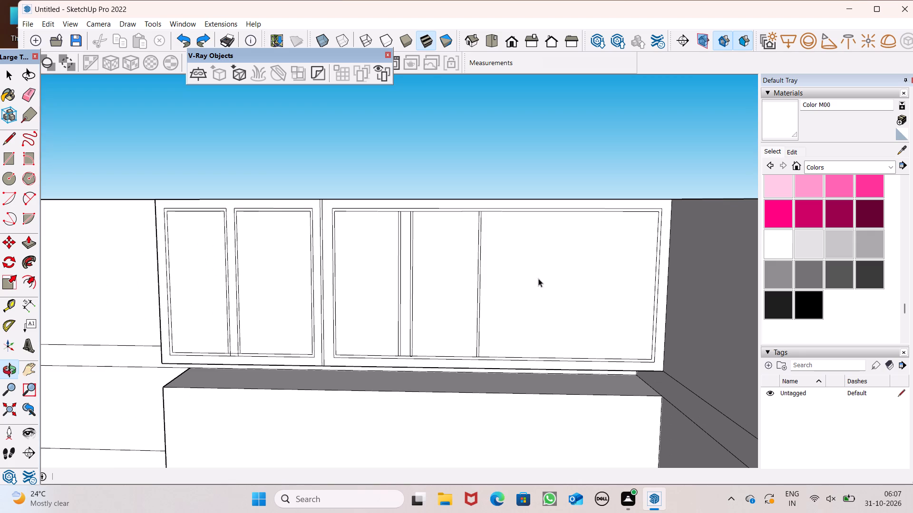
scroll(405, 223, up, 3)
scroll(404, 214, down, 3)
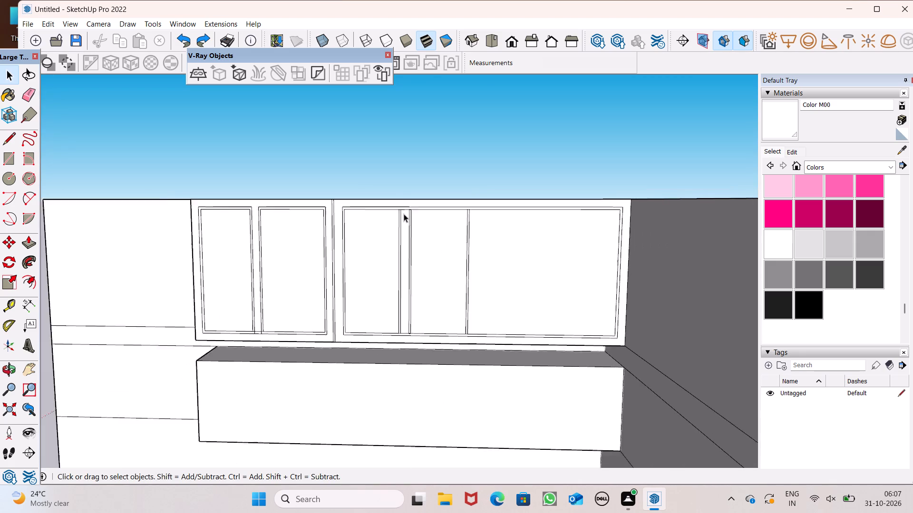
scroll(404, 214, down, 5)
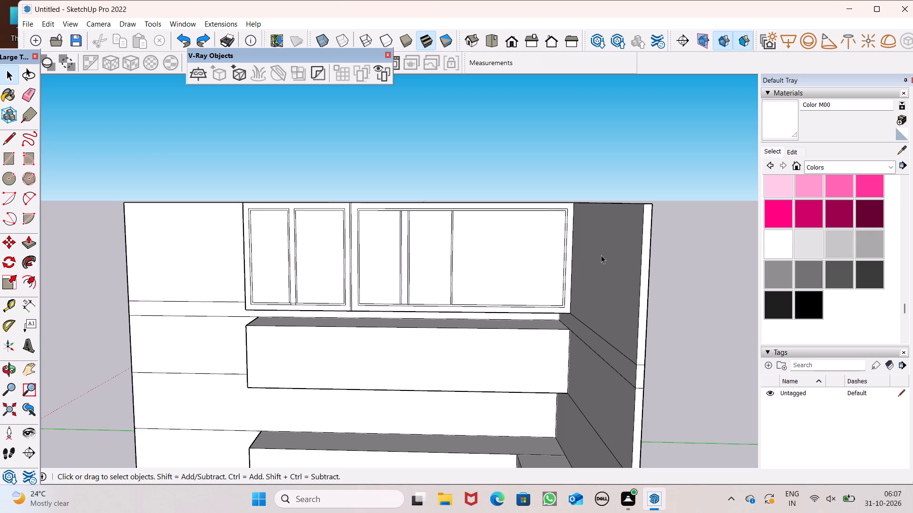
scroll(499, 247, down, 1)
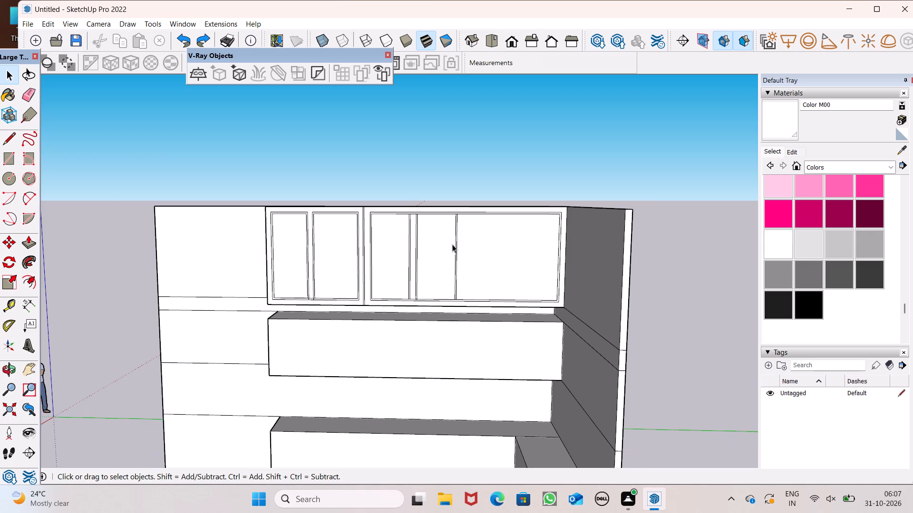
scroll(414, 256, up, 6)
scroll(419, 191, up, 3)
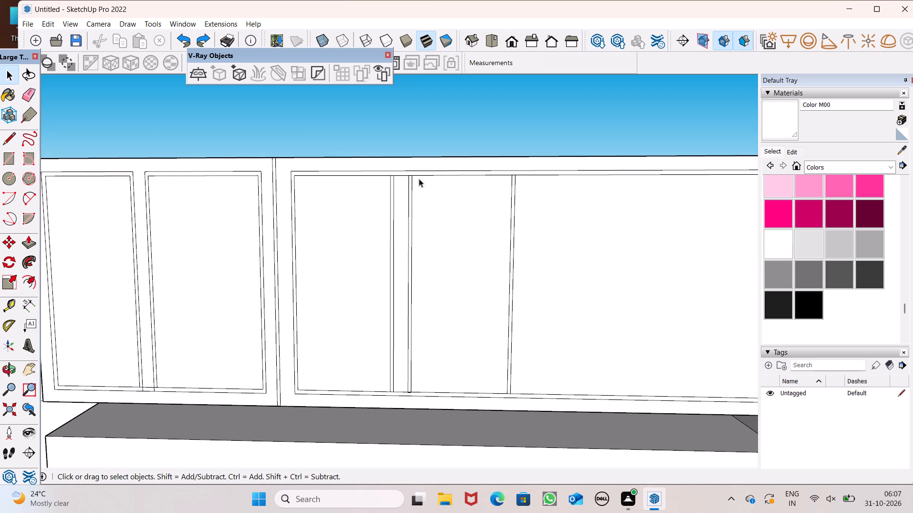
scroll(357, 202, down, 5)
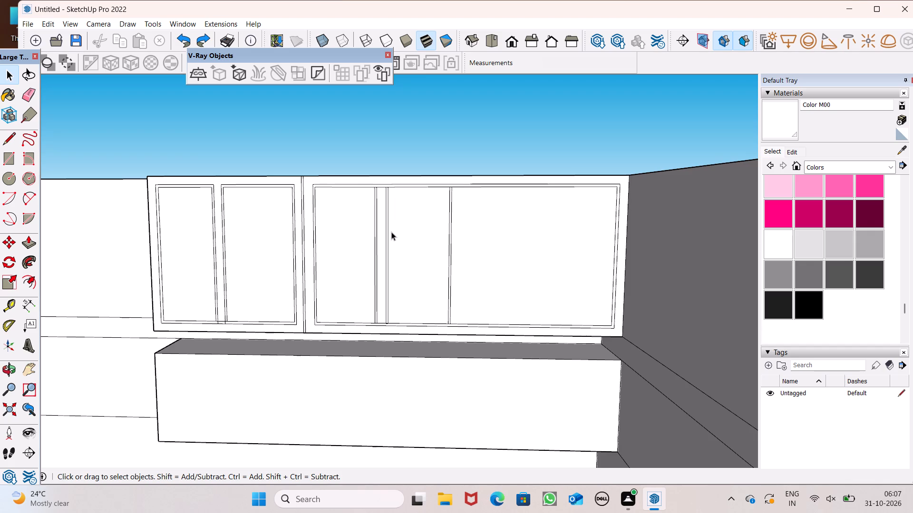
scroll(391, 232, down, 2)
scroll(588, 260, up, 6)
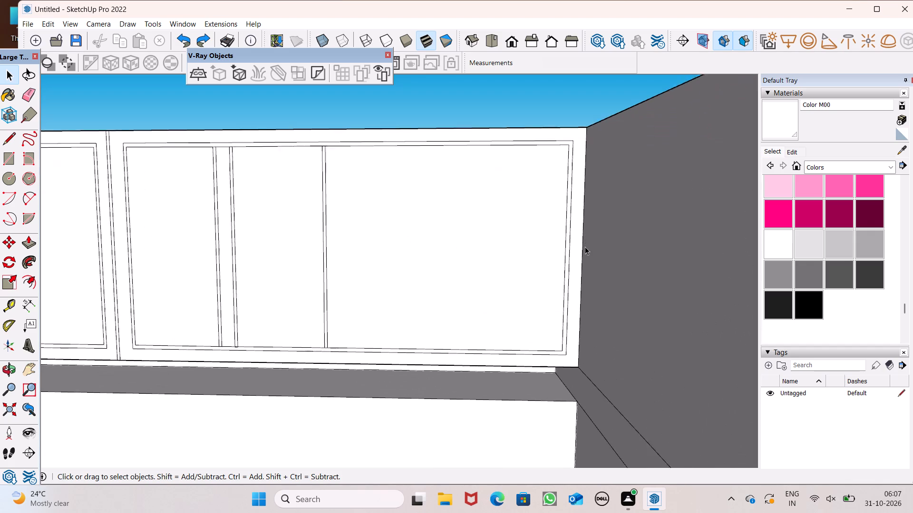
scroll(585, 247, up, 1)
scroll(585, 246, down, 1)
scroll(585, 244, up, 1)
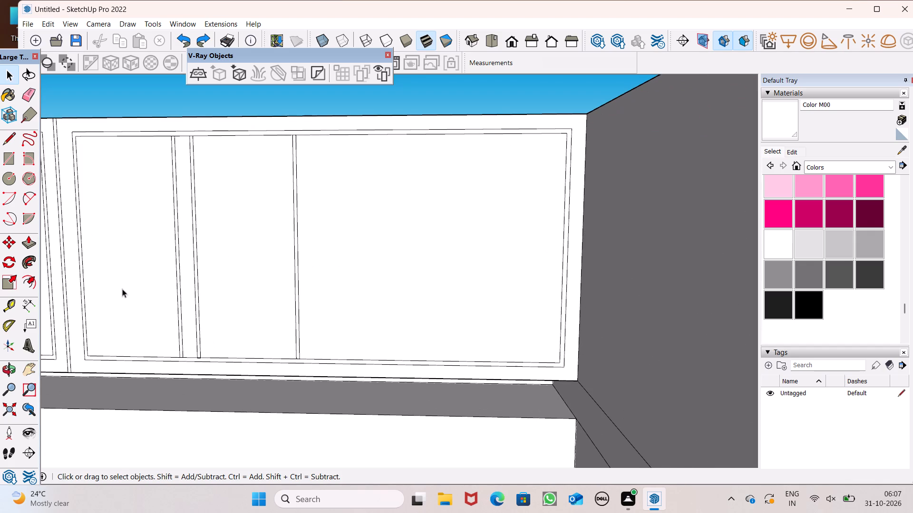
Place a vertical guide about 3 13/16" from the rightmost strip's edge, toward the wide undivided panel area.
click(4, 313)
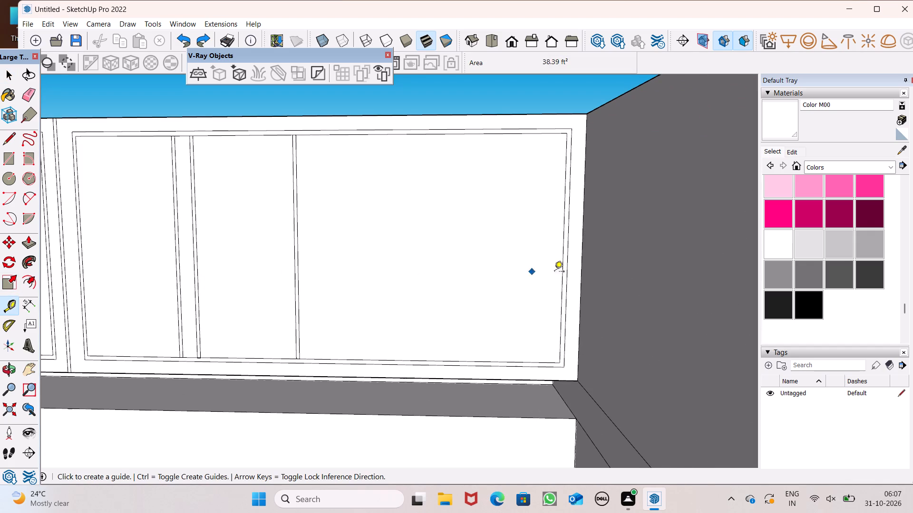
scroll(576, 274, down, 4)
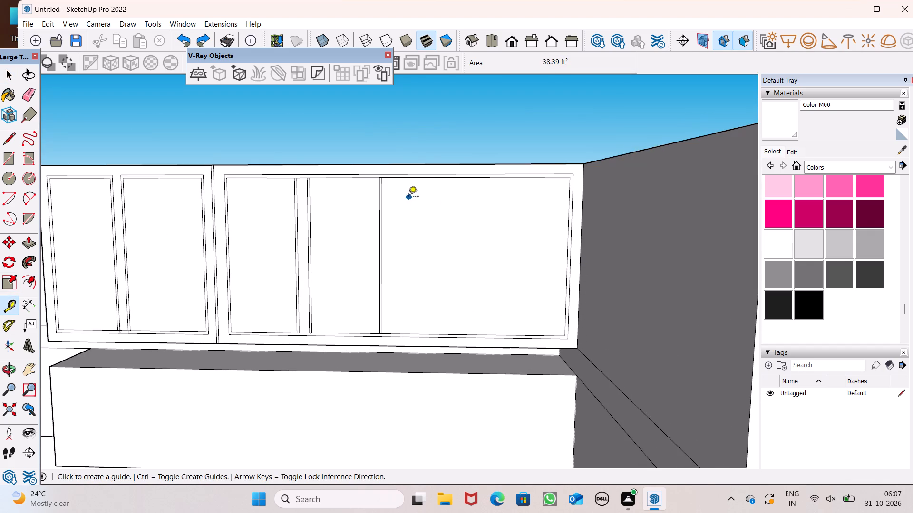
scroll(396, 171, up, 4)
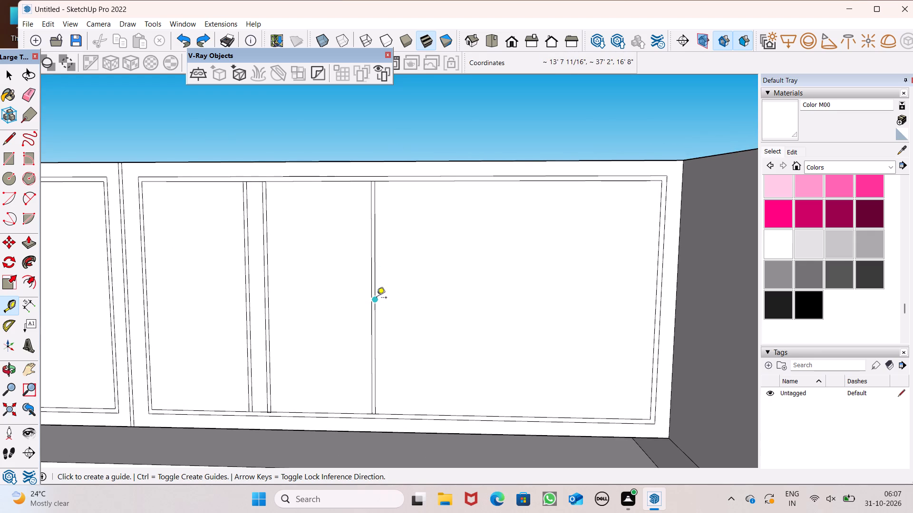
click(377, 298)
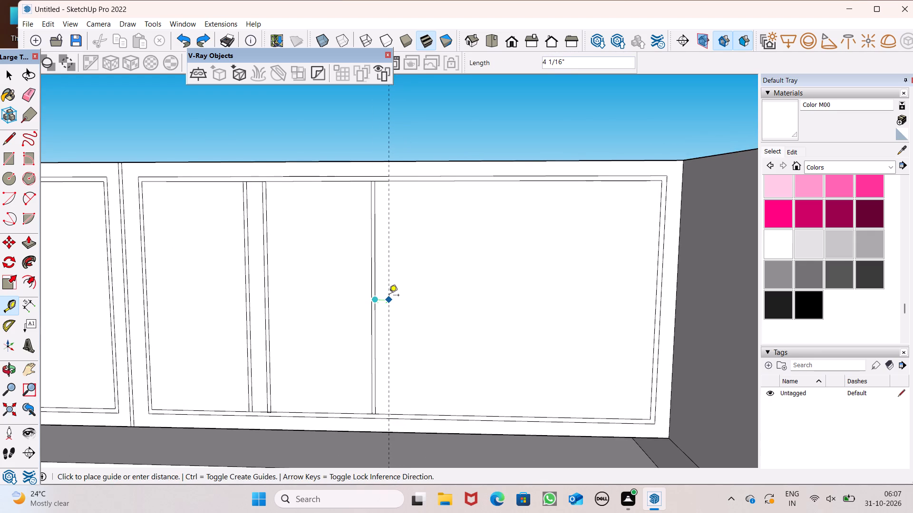
click(388, 295)
click(388, 296)
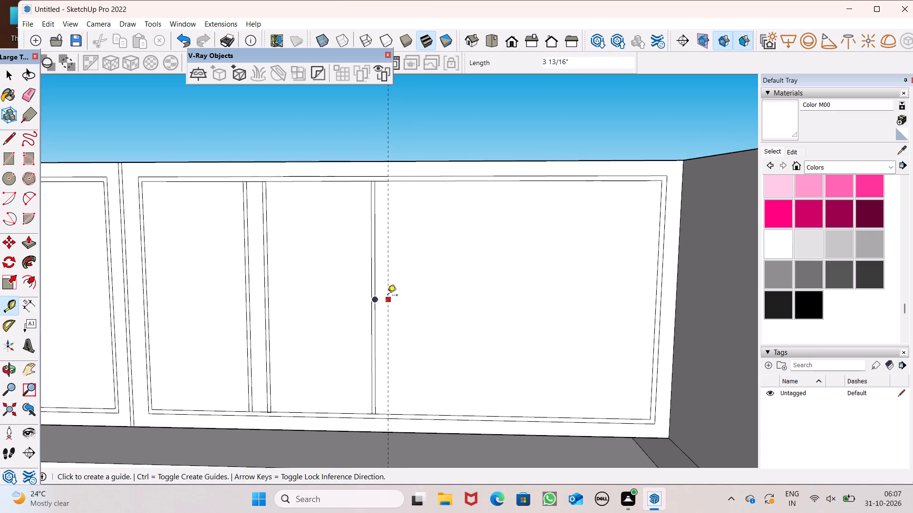
key(space)
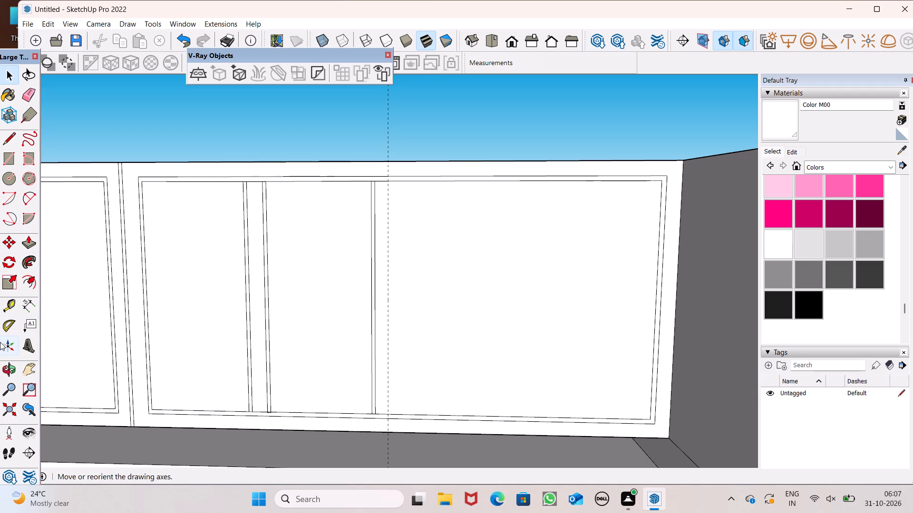
Place a second vertical guide 1" from the existing guide, toward the wide undivided panel area.
click(10, 304)
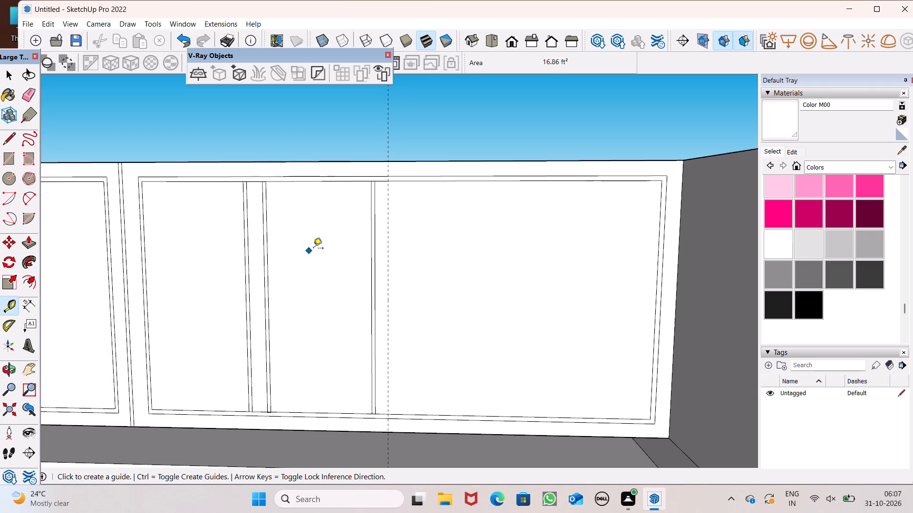
click(389, 235)
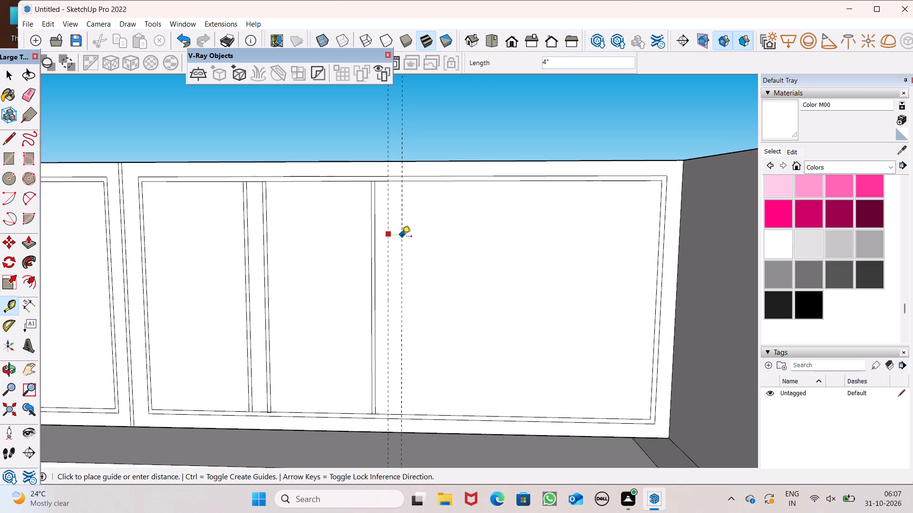
key(1)
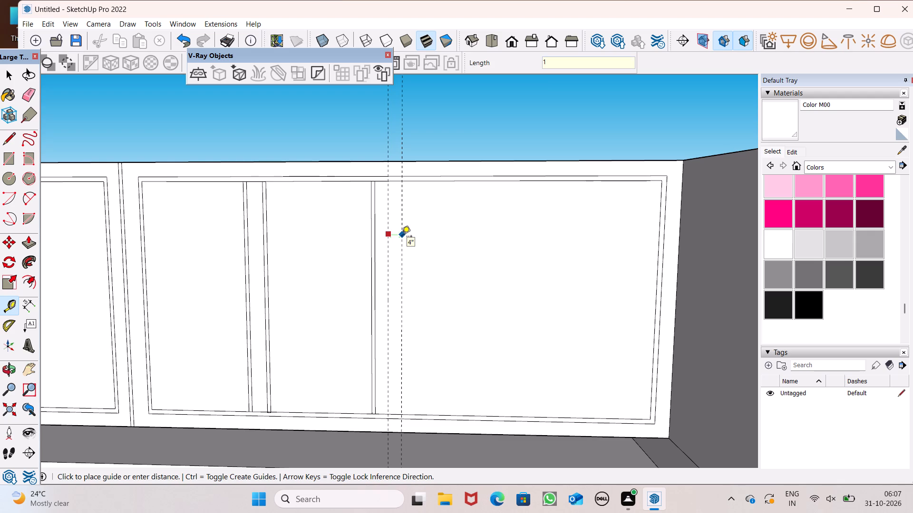
key(shift+quotedbl)
key(Return)
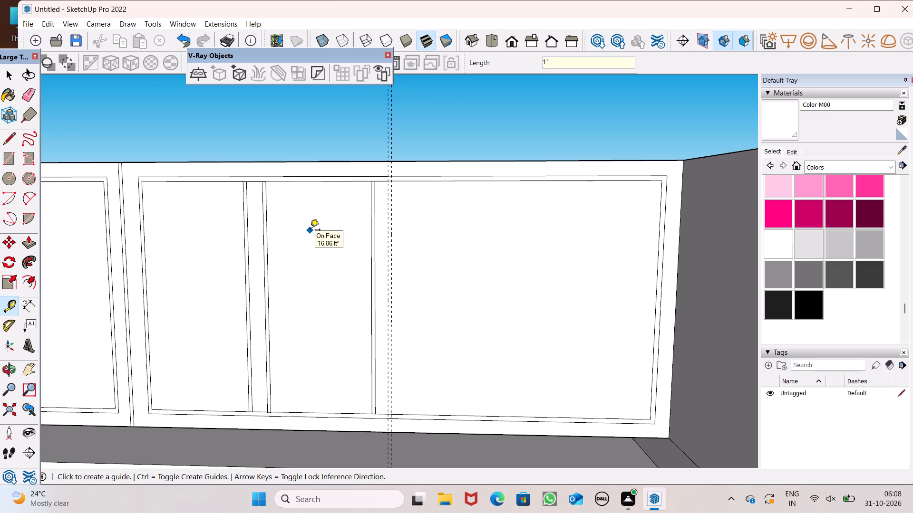
Draw a 1" by 6' 8" rectangle strip between the two guides, from the upper block's top edge to its bottom edge.
click(12, 163)
scroll(395, 159, up, 3)
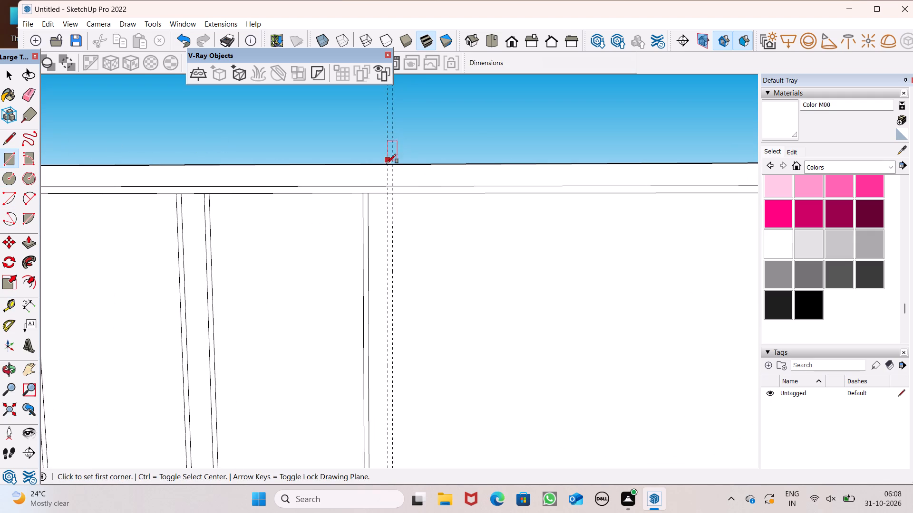
click(387, 164)
scroll(409, 159, down, 5)
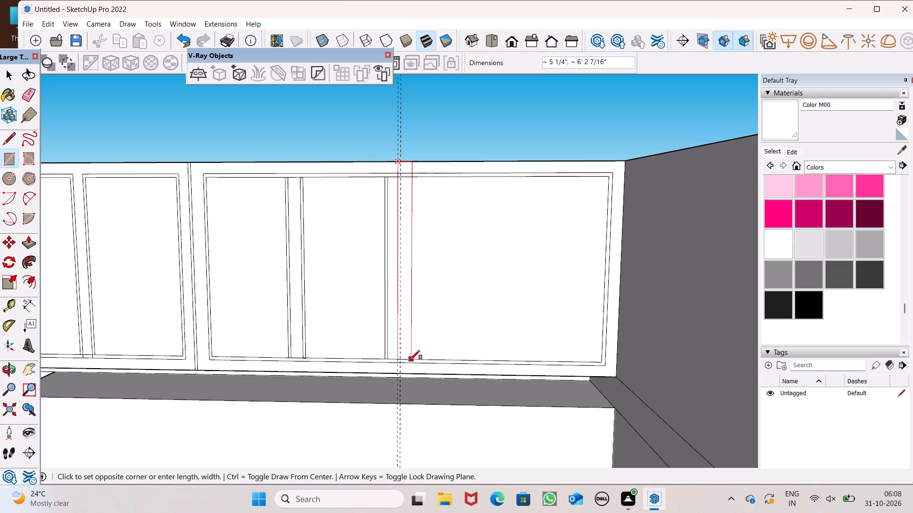
scroll(406, 379, up, 4)
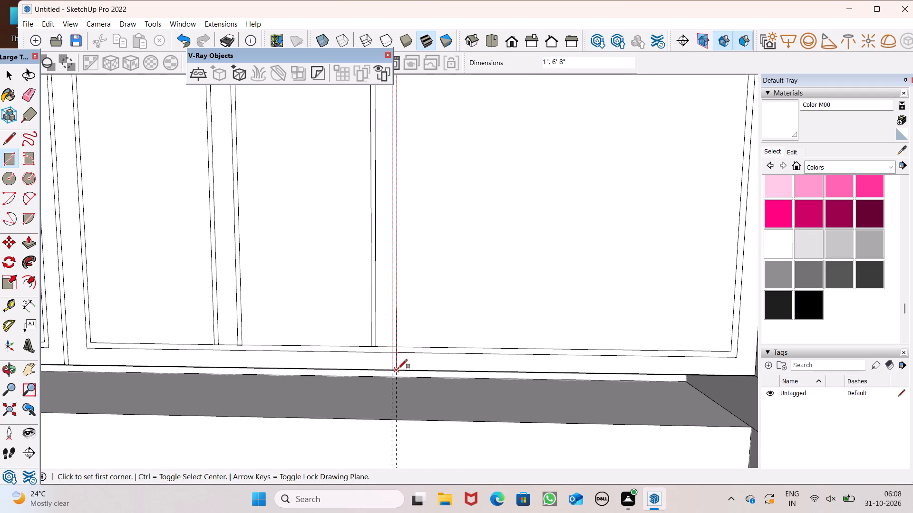
click(398, 369)
scroll(438, 338, down, 6)
key(space)
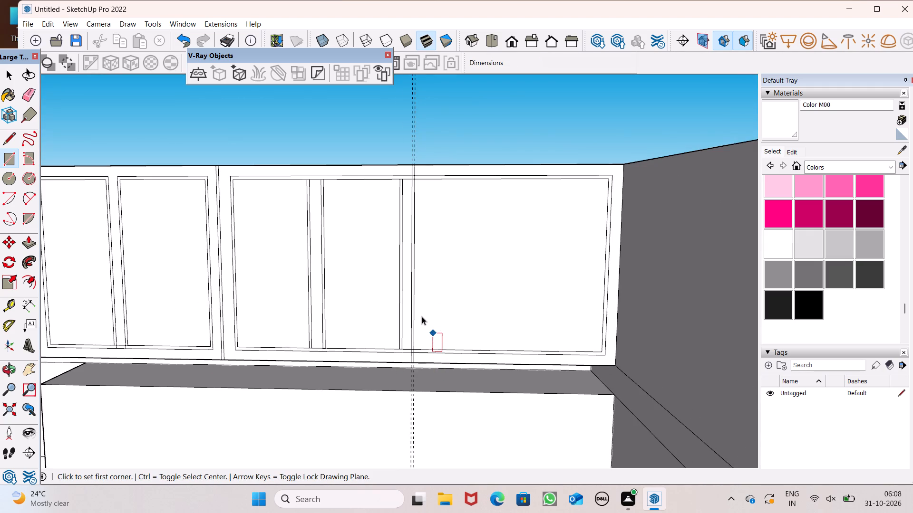
Erase the two vertical guides crossing the upper block.
scroll(377, 253, down, 3)
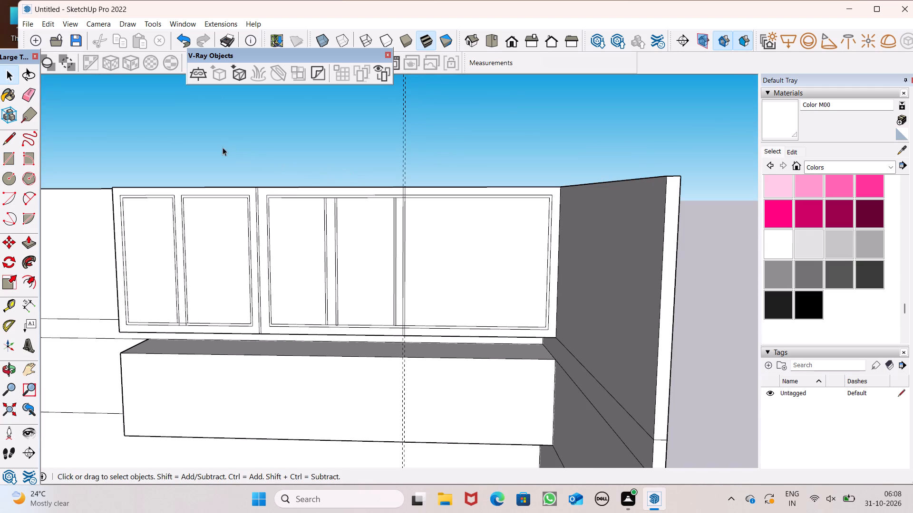
click(36, 89)
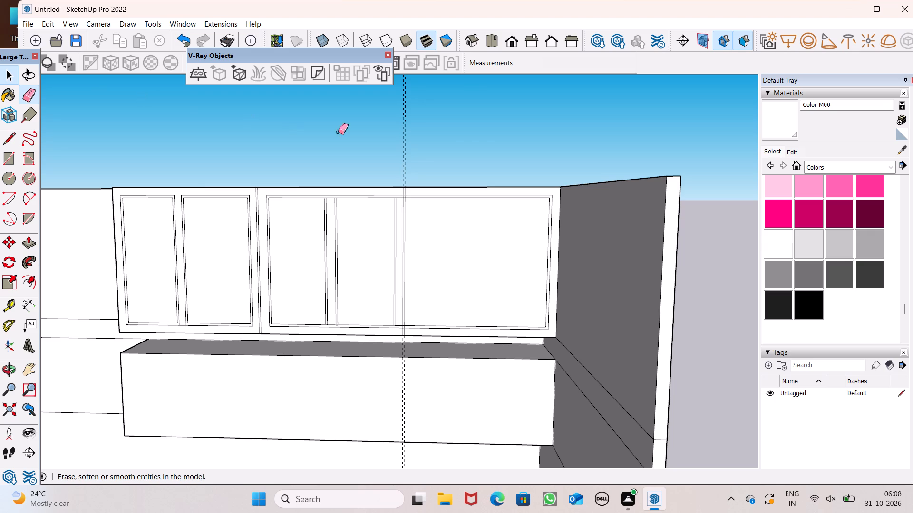
drag(426, 142, 395, 168)
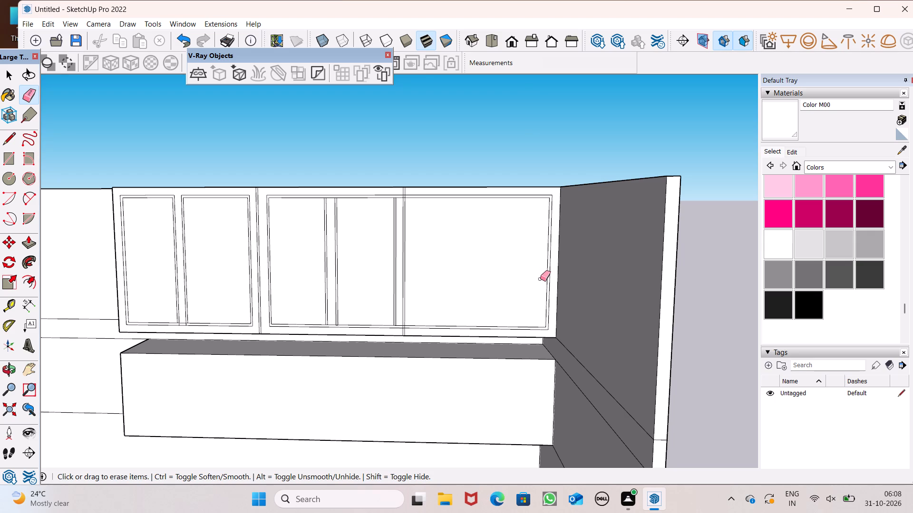
Place a vertical guide 5" from the new full-height strip's edge, toward the wide undivided panel area.
middle_drag(539, 272, 508, 253)
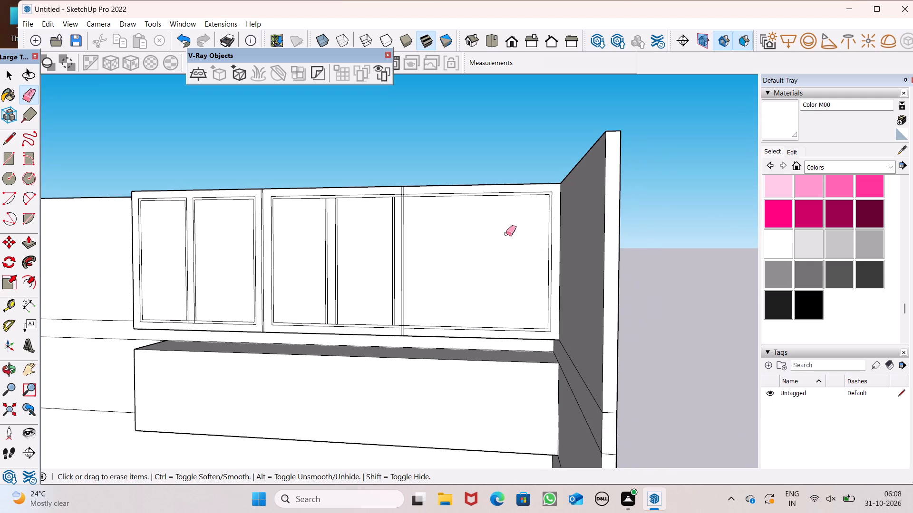
middle_drag(566, 314, 586, 279)
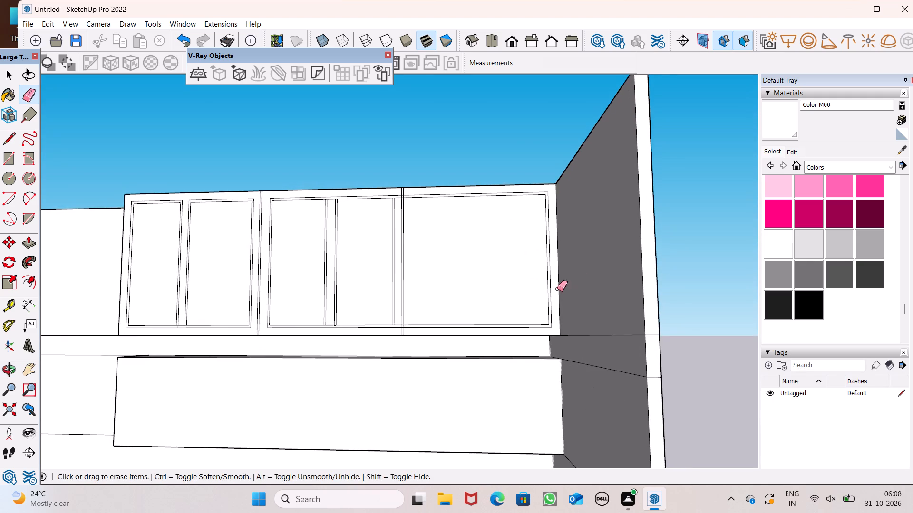
scroll(539, 289, up, 1)
scroll(444, 270, up, 3)
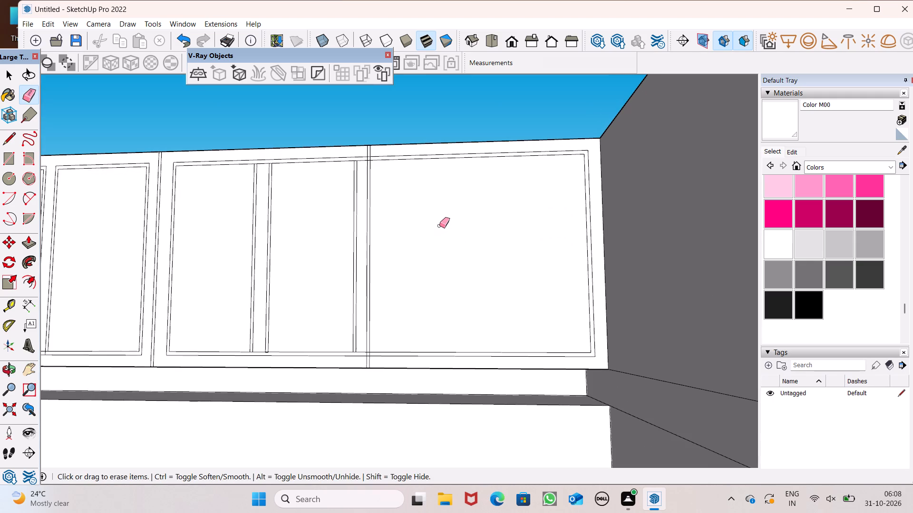
scroll(444, 160, up, 1)
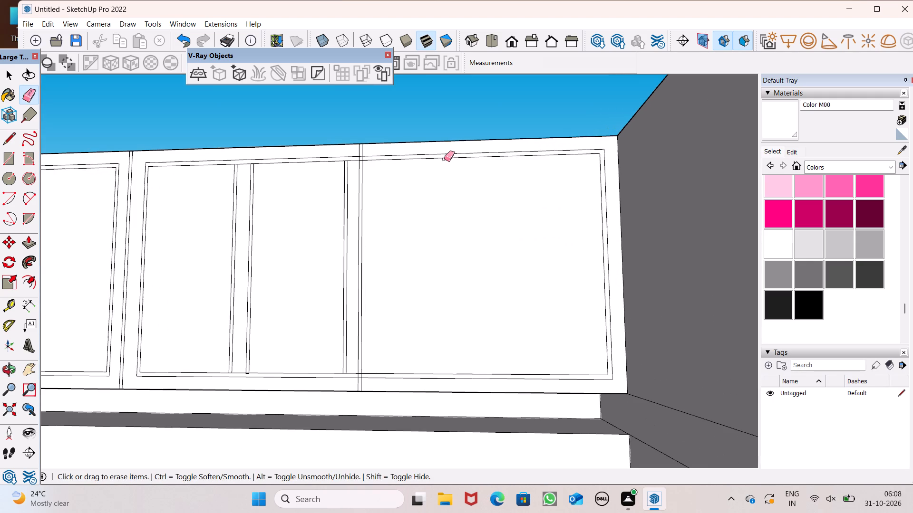
middle_drag(621, 261, 628, 295)
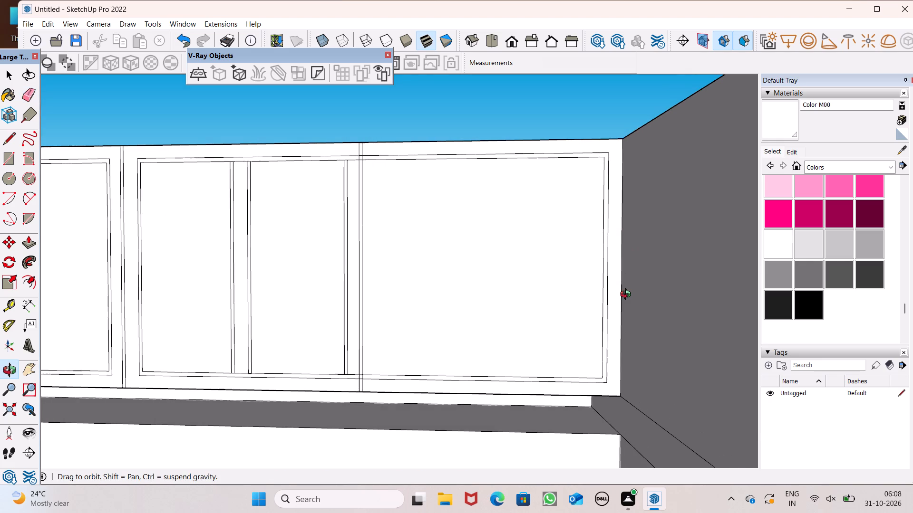
middle_drag(628, 295, 625, 306)
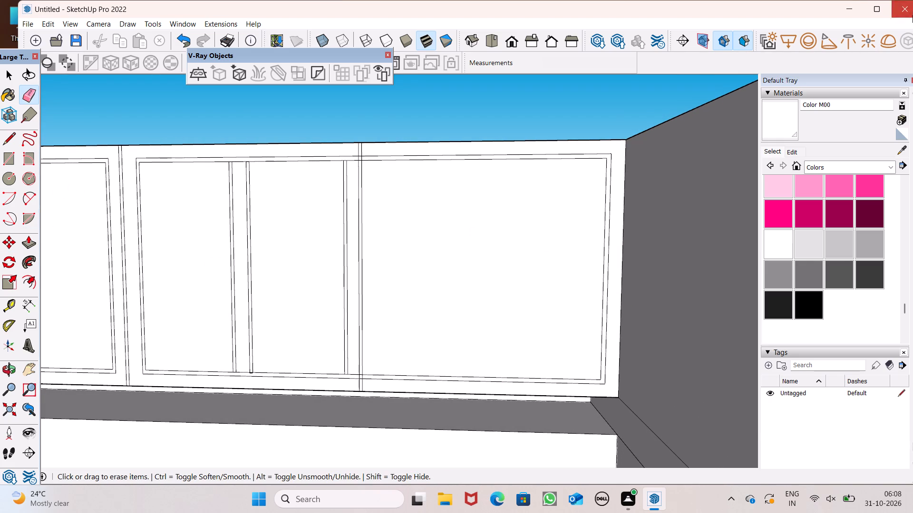
click(8, 311)
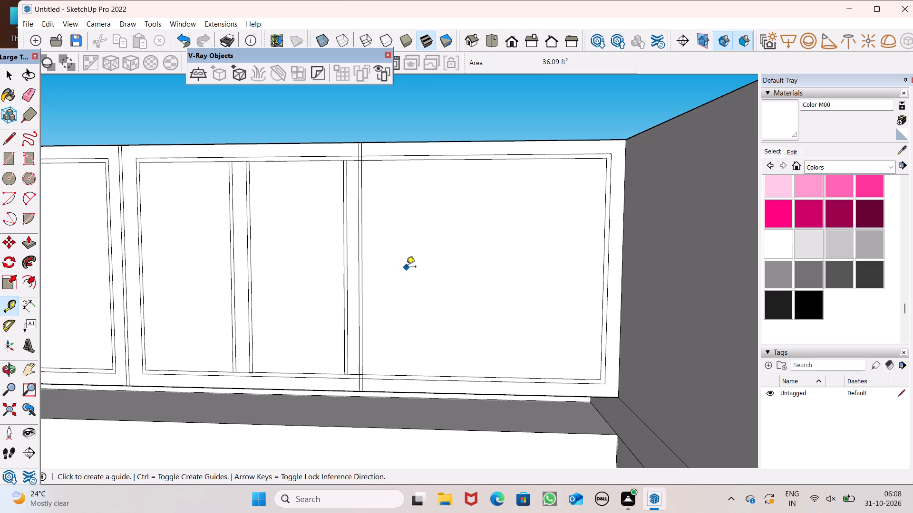
scroll(406, 267, down, 2)
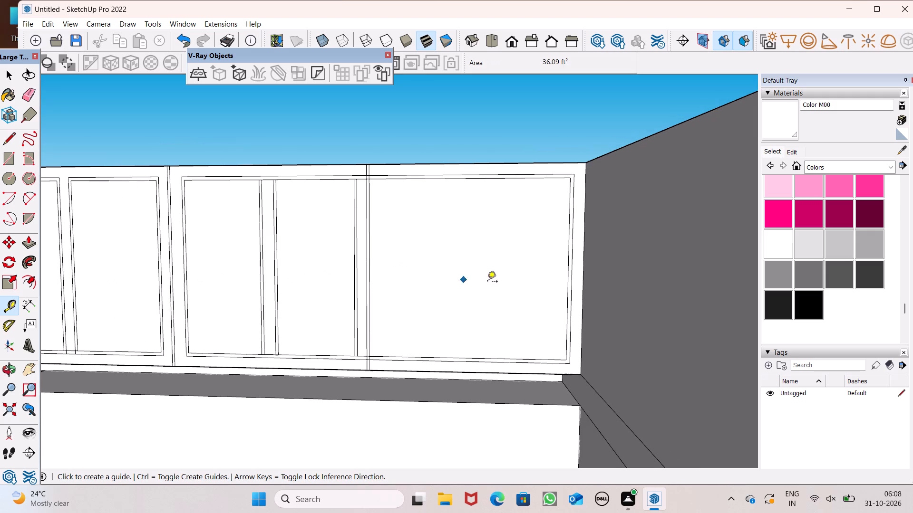
scroll(556, 273, up, 1)
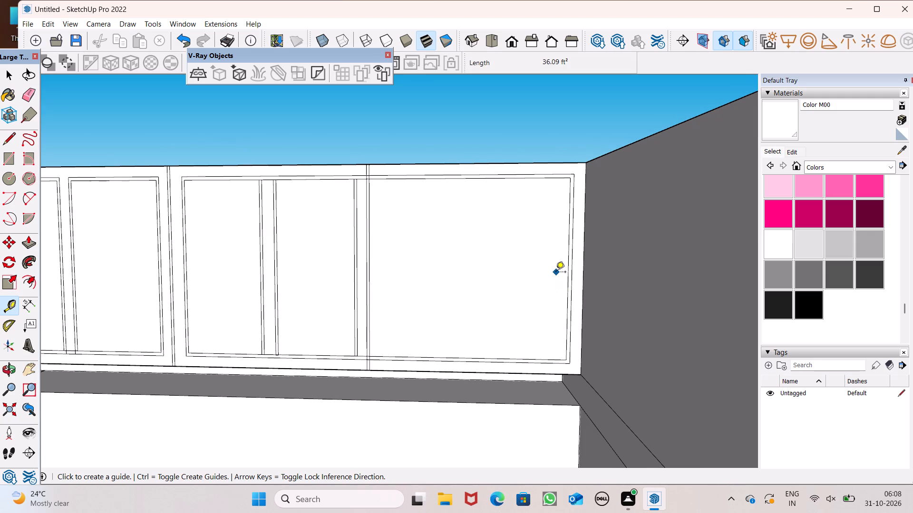
scroll(580, 208, up, 1)
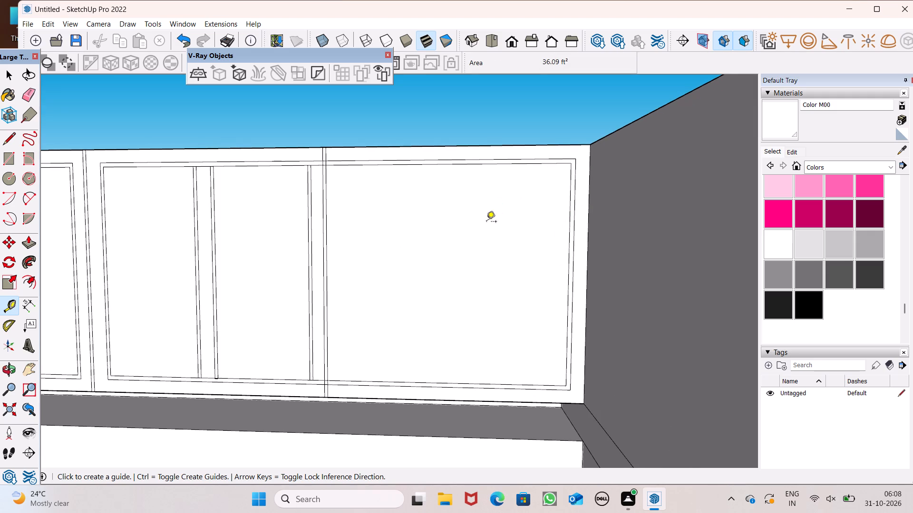
scroll(457, 244, down, 1)
scroll(333, 268, up, 1)
click(337, 262)
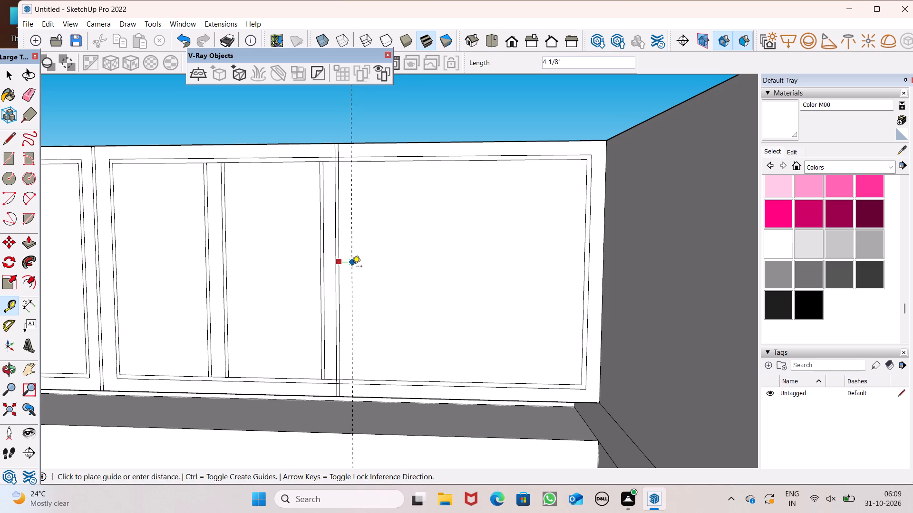
scroll(354, 266, up, 1)
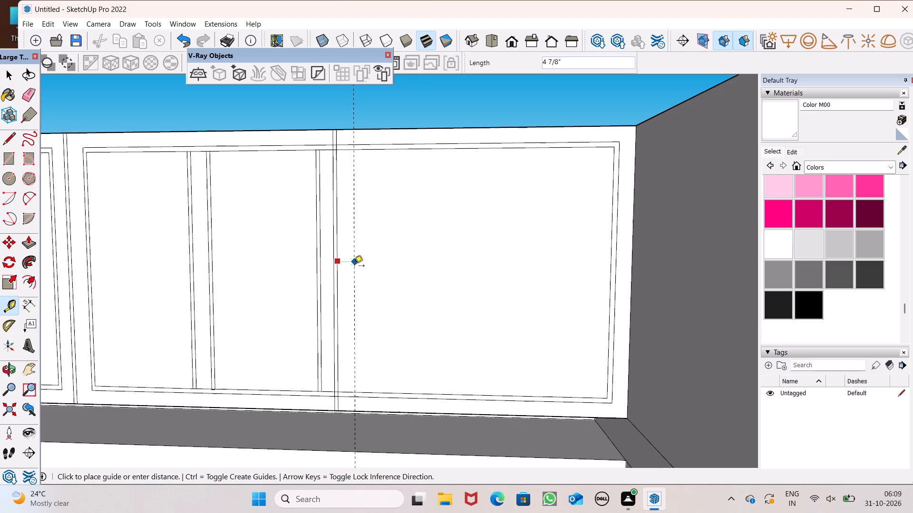
click(355, 266)
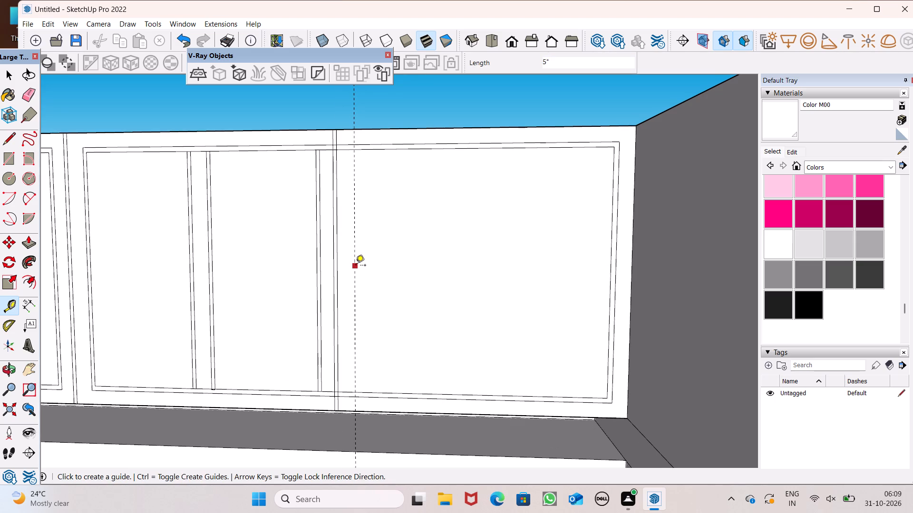
click(356, 267)
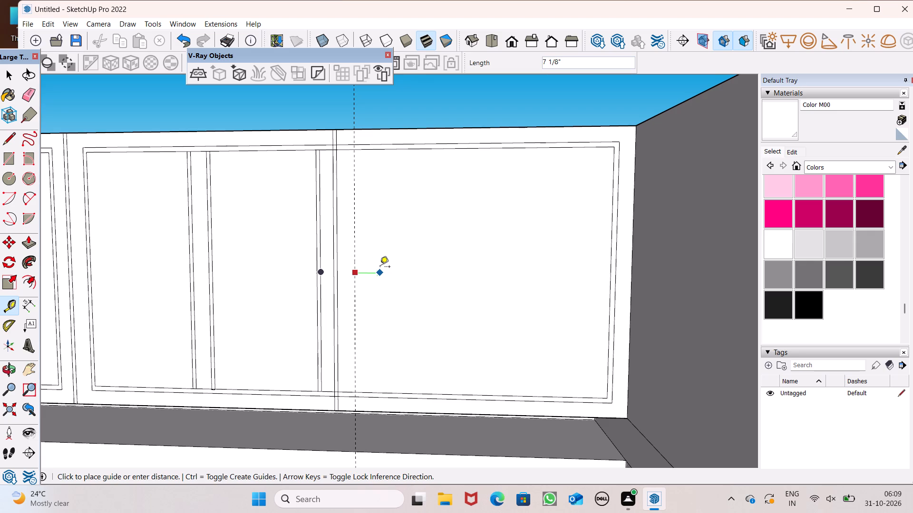
key(space)
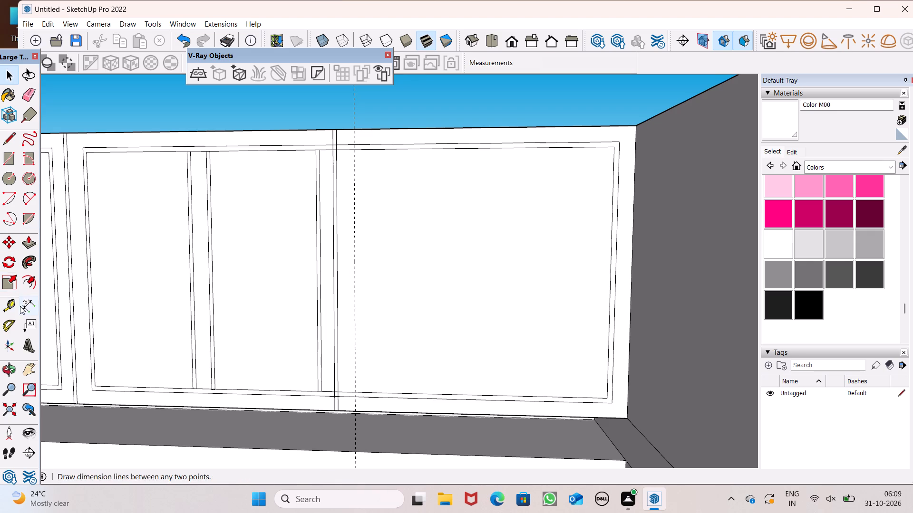
Place another vertical guide 1" beyond the guide in the wide panel area, marking a strip's width.
click(10, 304)
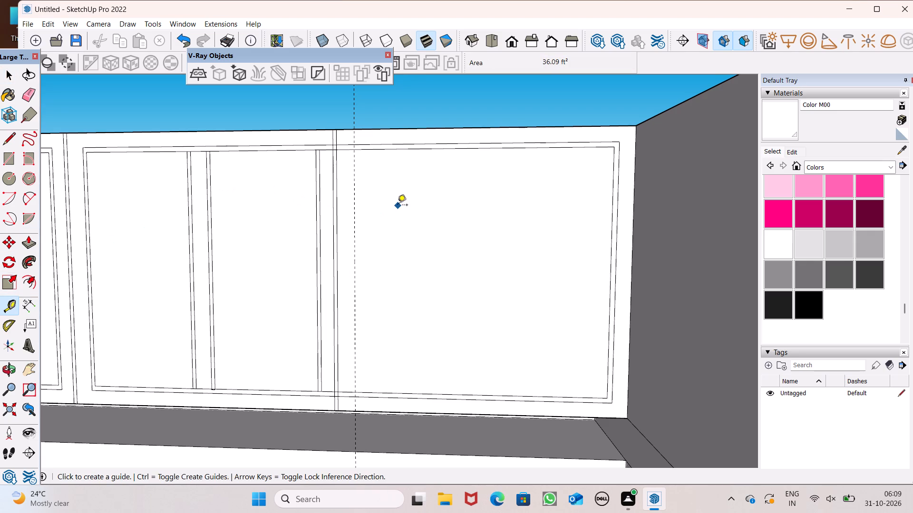
scroll(371, 202, up, 1)
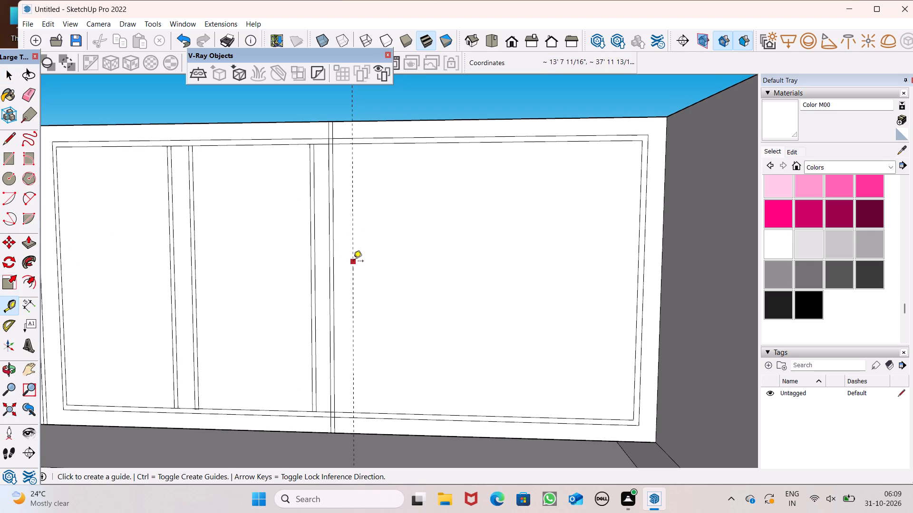
drag(353, 262, 377, 269)
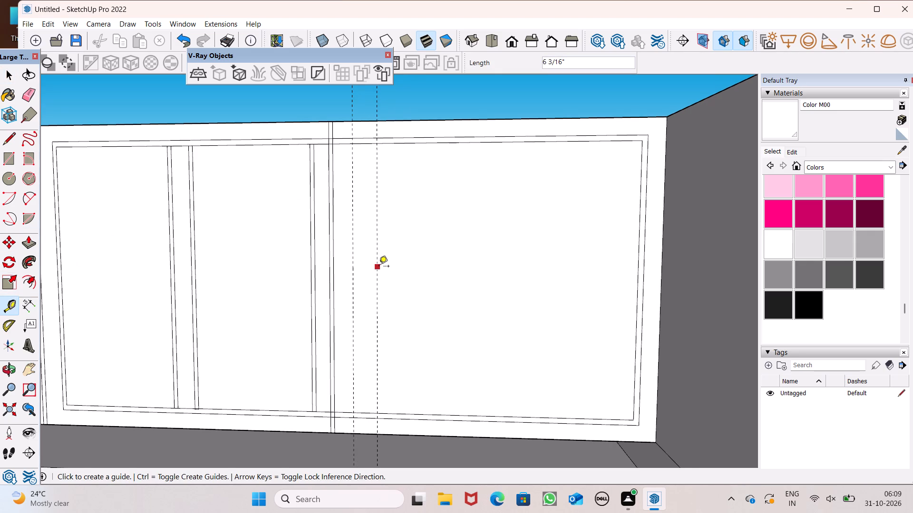
text(1")
key(Return)
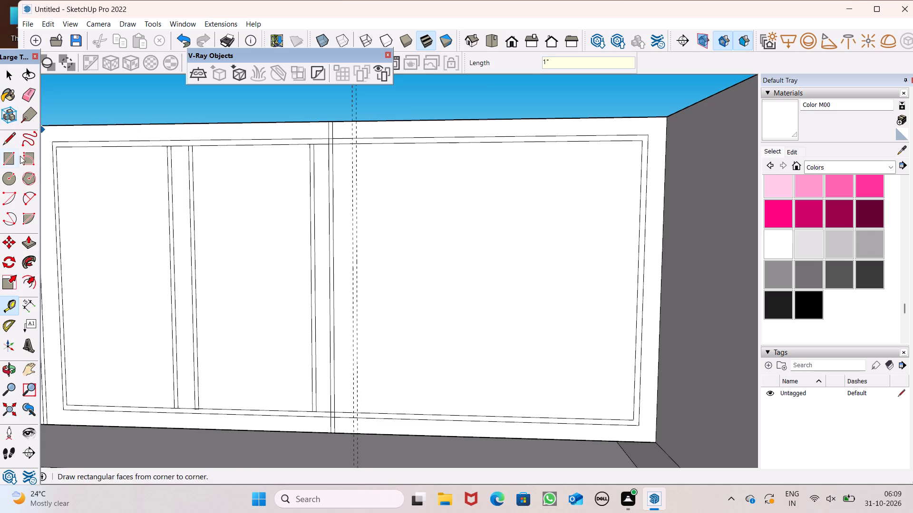
Draw a 1" wide rectangle strip between the two guides, from the inner border's top line to its bottom line.
click(3, 156)
scroll(313, 133, up, 4)
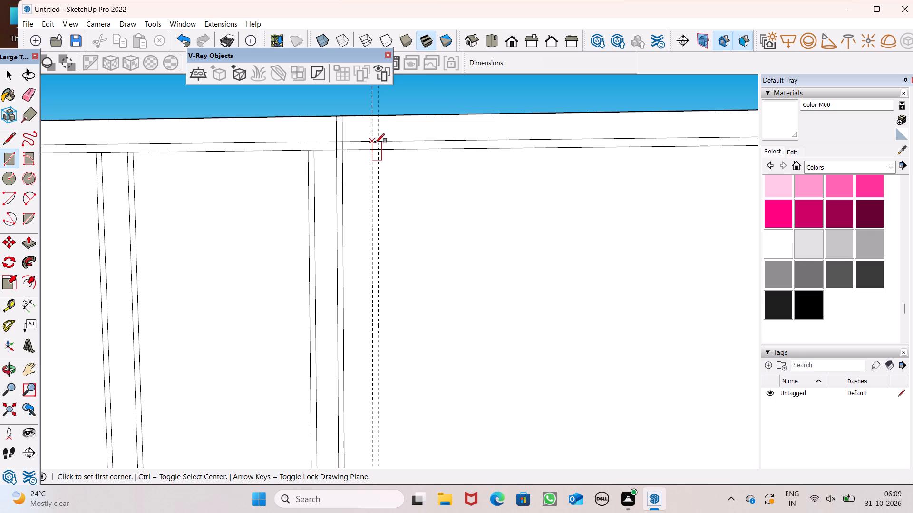
drag(370, 149, 384, 158)
scroll(376, 163, down, 7)
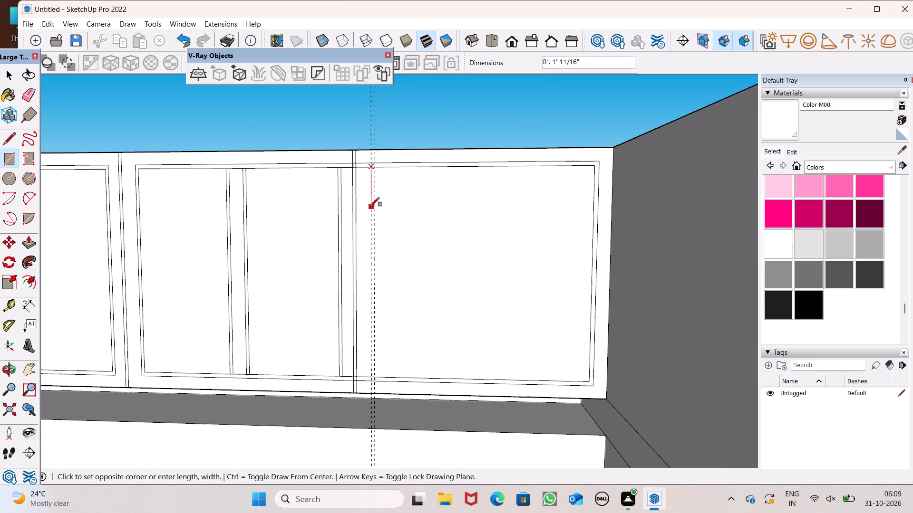
scroll(366, 379, up, 4)
drag(377, 382, 377, 366)
Examine the upper block's front, checking the new strips and the remaining wide panel from several distances and angles.
scroll(392, 217, down, 9)
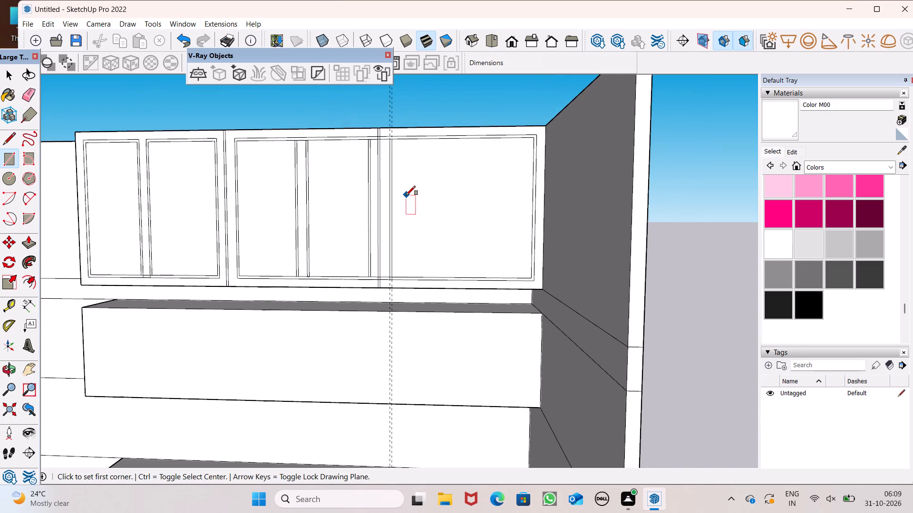
scroll(406, 195, down, 2)
middle_drag(429, 260, 443, 271)
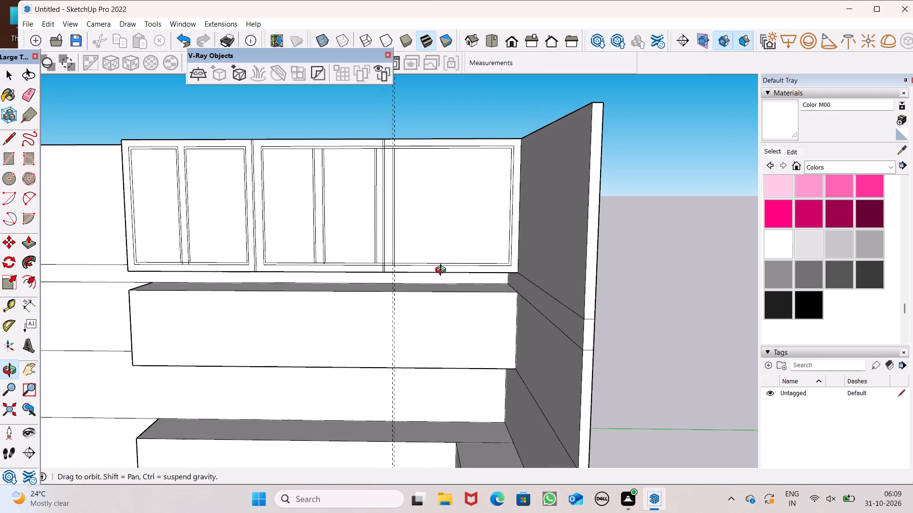
middle_drag(443, 271, 443, 272)
scroll(484, 219, down, 2)
middle_drag(497, 216, 493, 237)
scroll(493, 237, up, 3)
scroll(409, 168, up, 4)
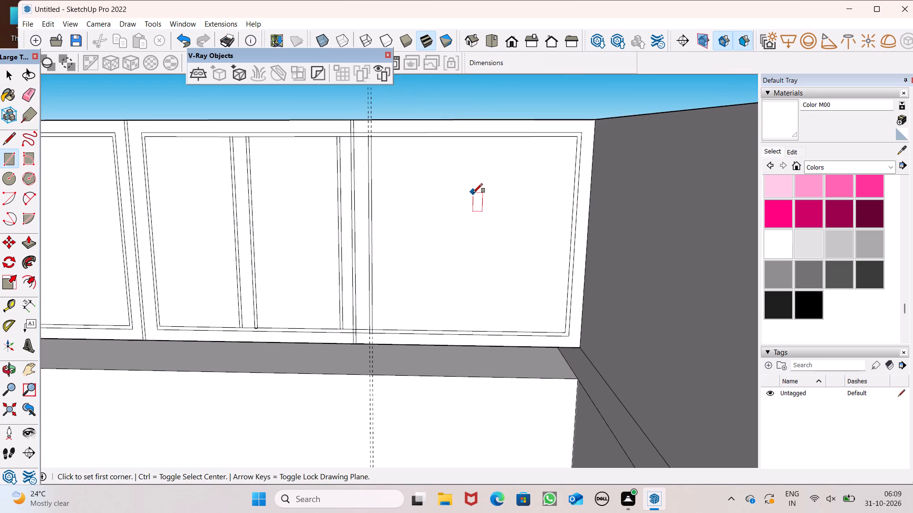
Erase the two vertical guides running along the newest 1" strip on the upper block's front.
key(space)
scroll(443, 132, down, 6)
scroll(421, 120, up, 1)
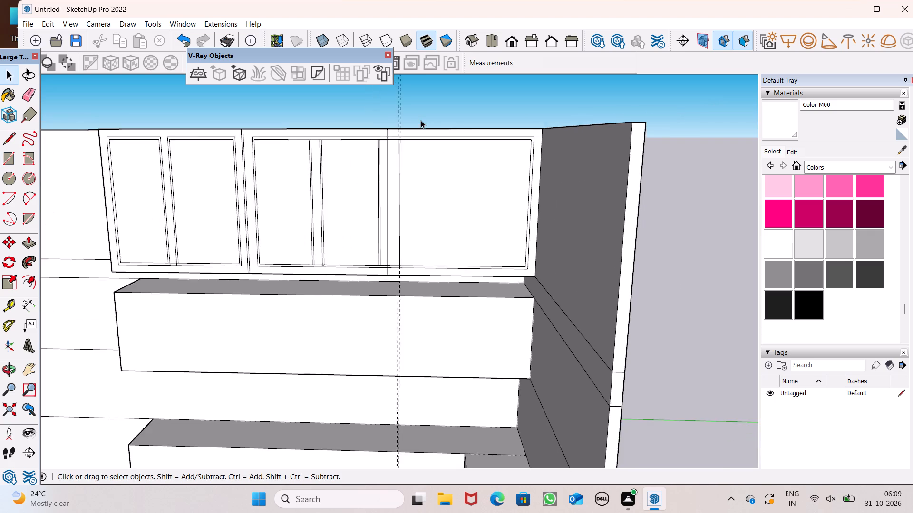
scroll(421, 120, up, 3)
click(19, 85)
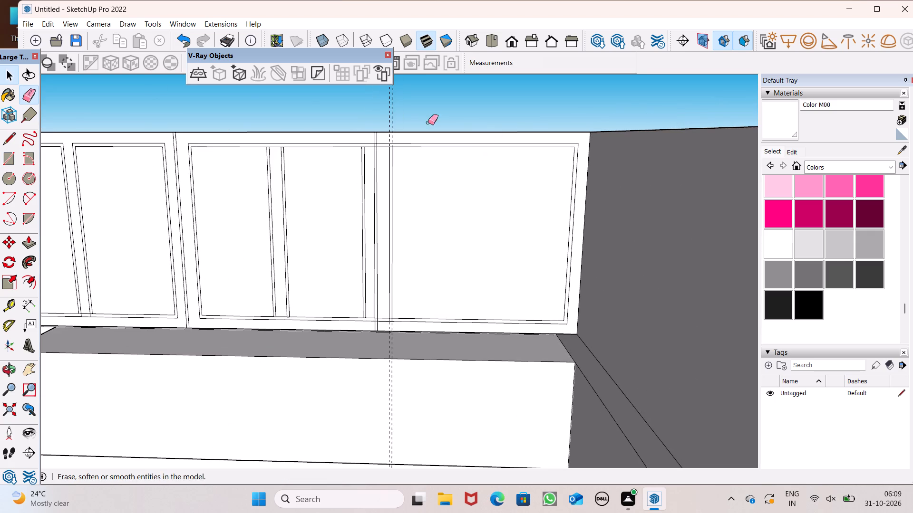
drag(379, 115, 382, 125)
key(space)
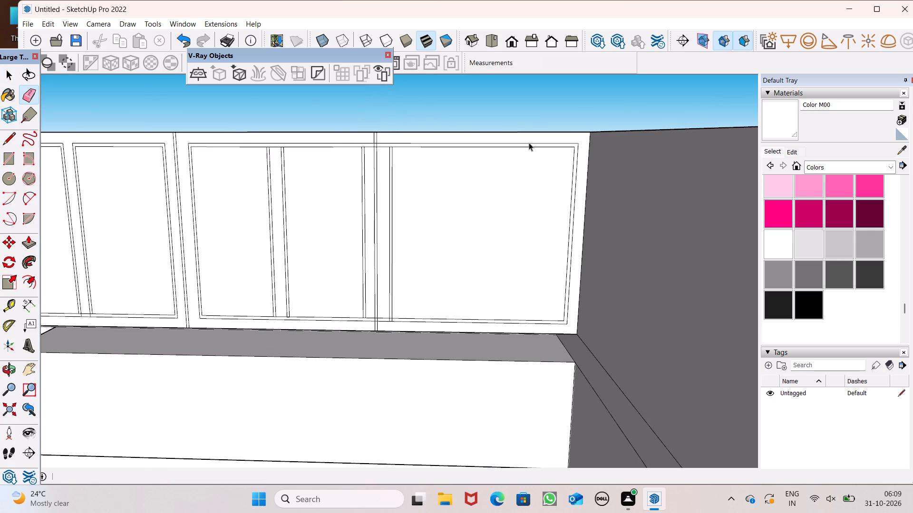
Place a vertical guide about 2' 9 5/16" from the newest strip's edge, near the middle of the wide undivided panel.
scroll(651, 184, up, 3)
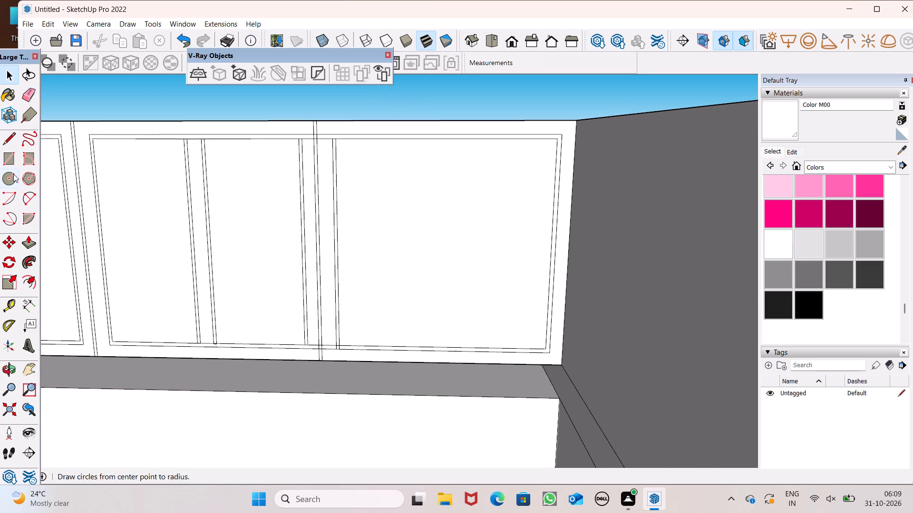
click(10, 304)
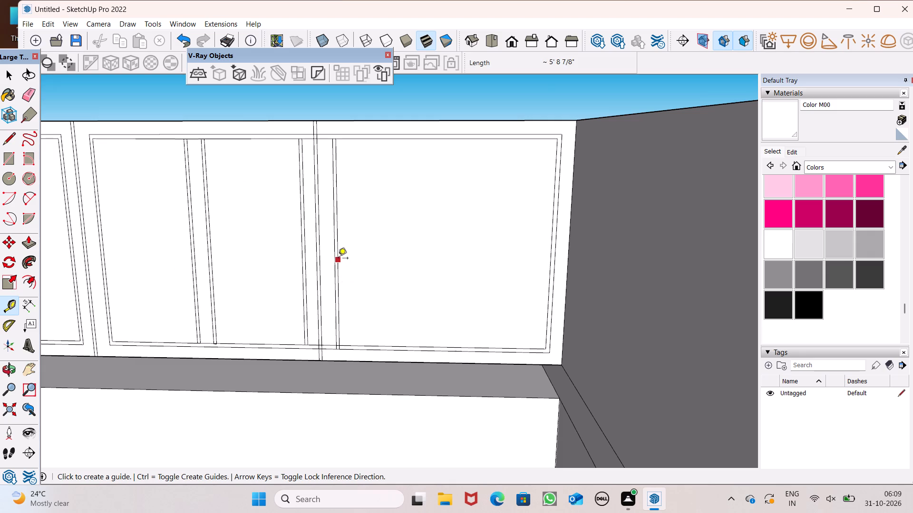
click(338, 259)
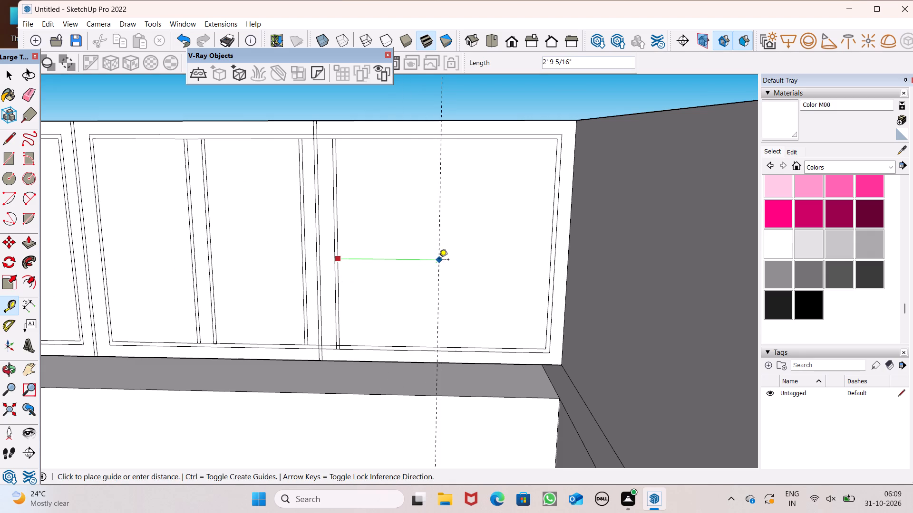
click(439, 260)
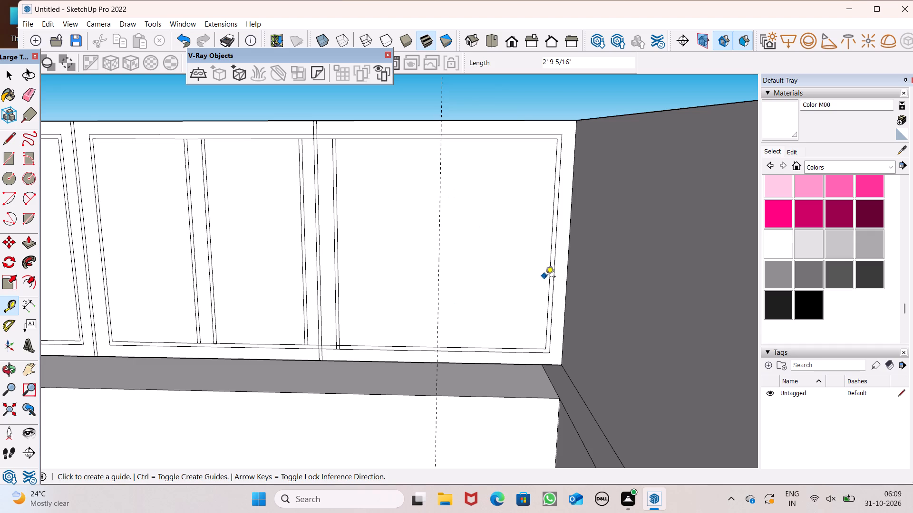
Place a second vertical guide 1" from the guide in the middle of the wide panel, toward the side wall.
scroll(412, 182, up, 3)
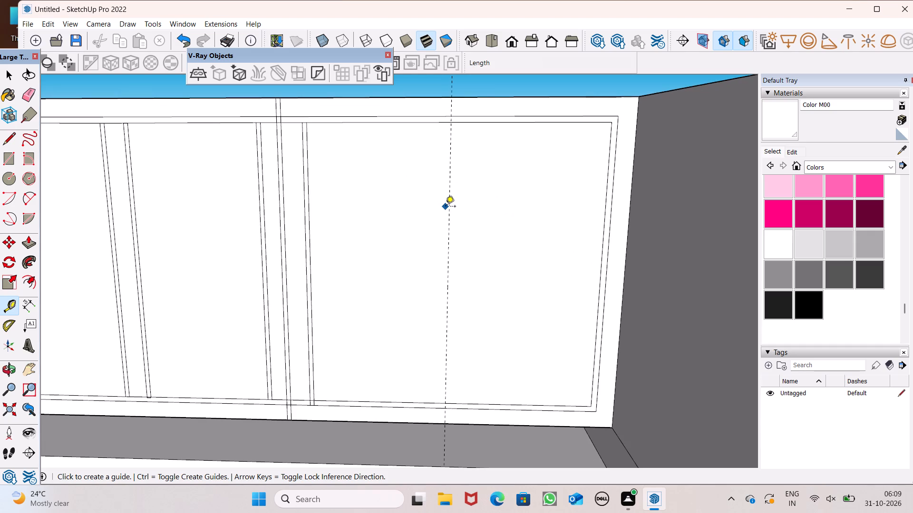
click(449, 205)
text(1")
key(Return)
scroll(238, 13, down, 5)
key(space)
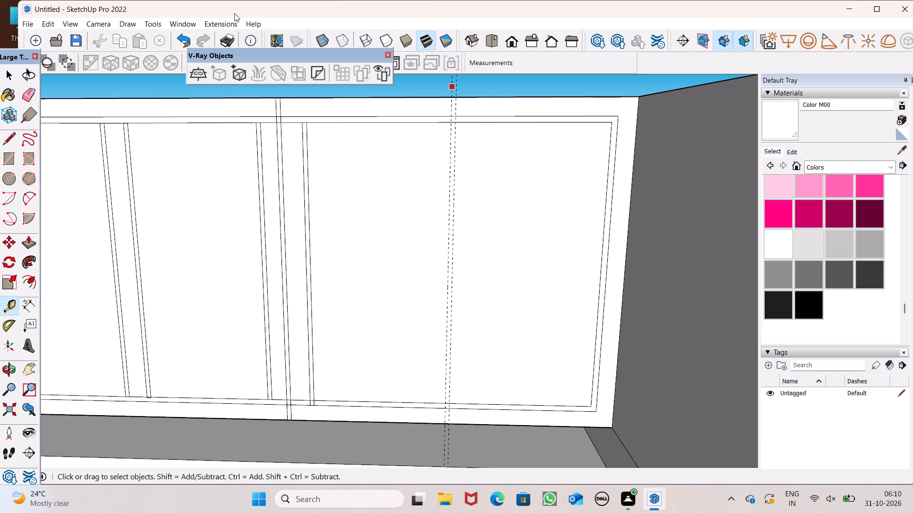
Draw a rectangle strip 1" wide and about 5' 11 9/16" tall between the two guides, spanning the double border's outermost top and bottom lines.
scroll(354, 194, down, 2)
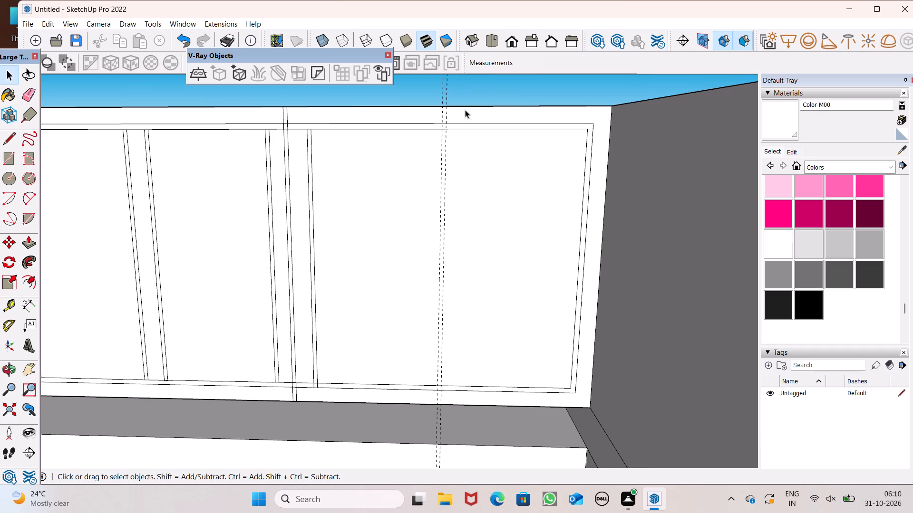
click(16, 159)
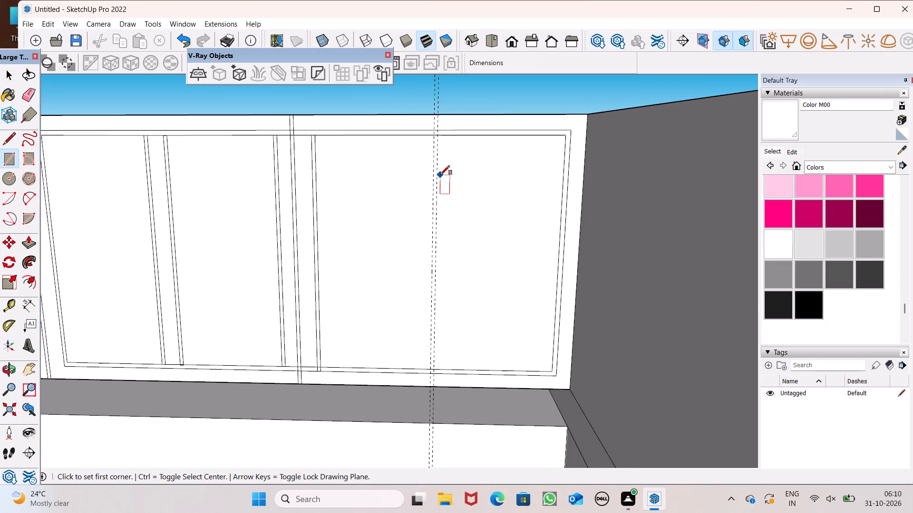
scroll(435, 152, up, 4)
click(431, 126)
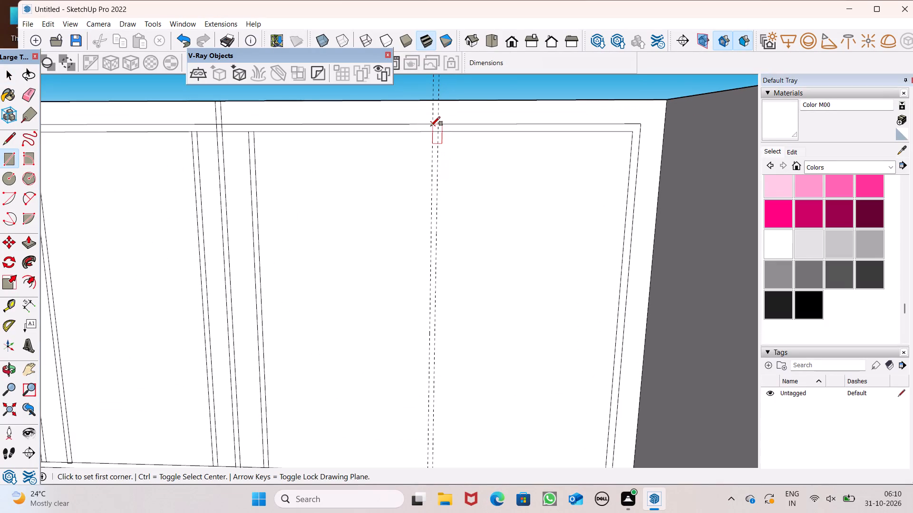
scroll(469, 144, down, 5)
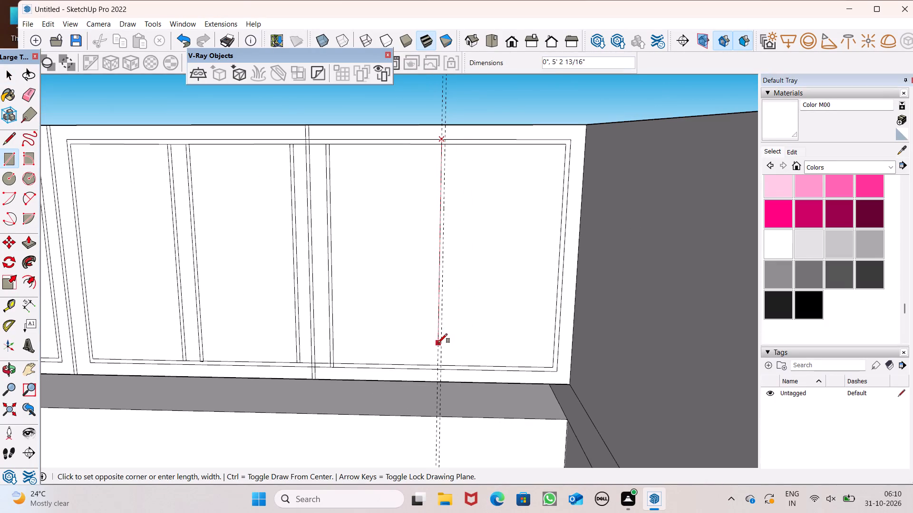
scroll(438, 343, up, 4)
click(444, 383)
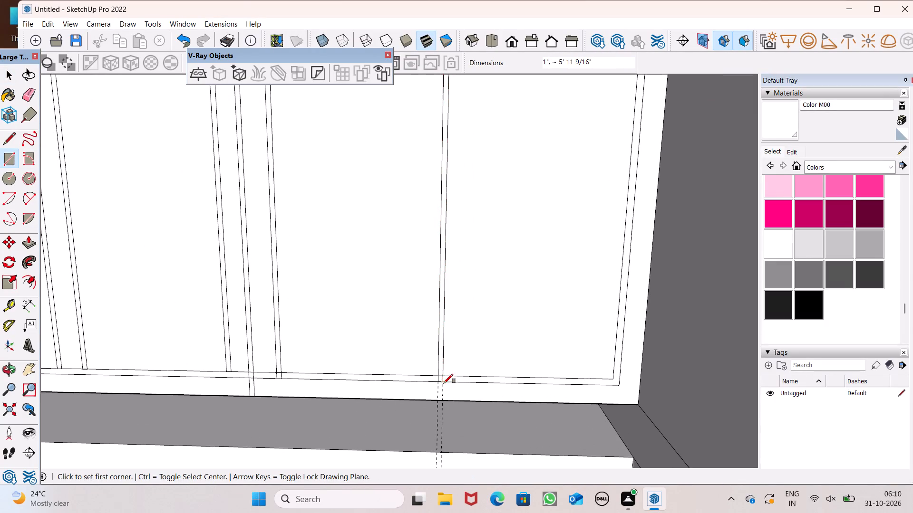
scroll(376, 349, down, 6)
scroll(445, 320, down, 6)
key(space)
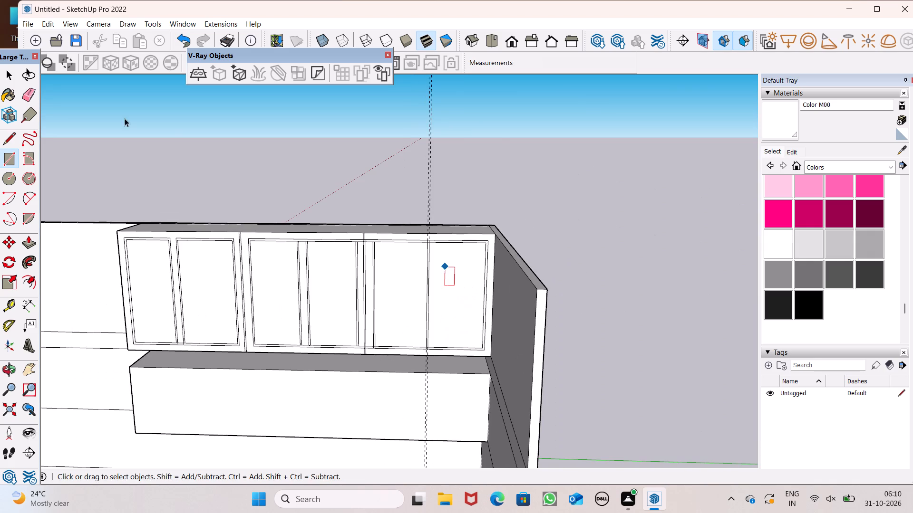
Erase the two vertical guides along the new strip in the wide panel.
click(28, 95)
drag(441, 179, 441, 181)
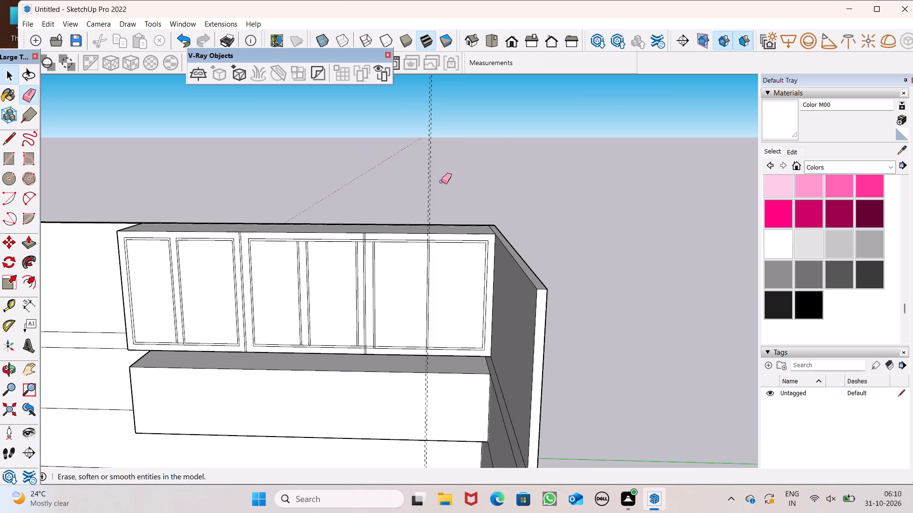
drag(441, 181, 427, 187)
scroll(479, 169, down, 6)
scroll(574, 178, down, 3)
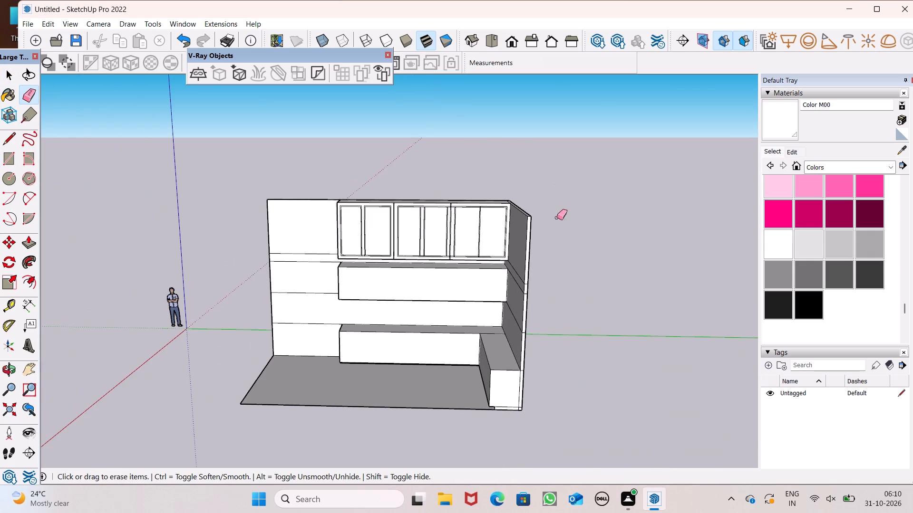
Extend the facing edges of the middle bay's two strips up to the border's upper line with short vertical lines about 1 7/16" long.
scroll(437, 227, up, 6)
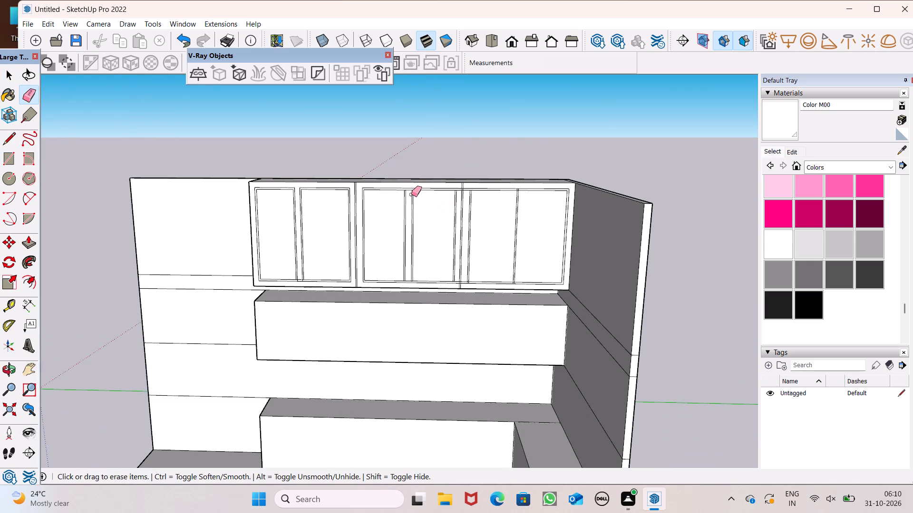
scroll(409, 195, up, 10)
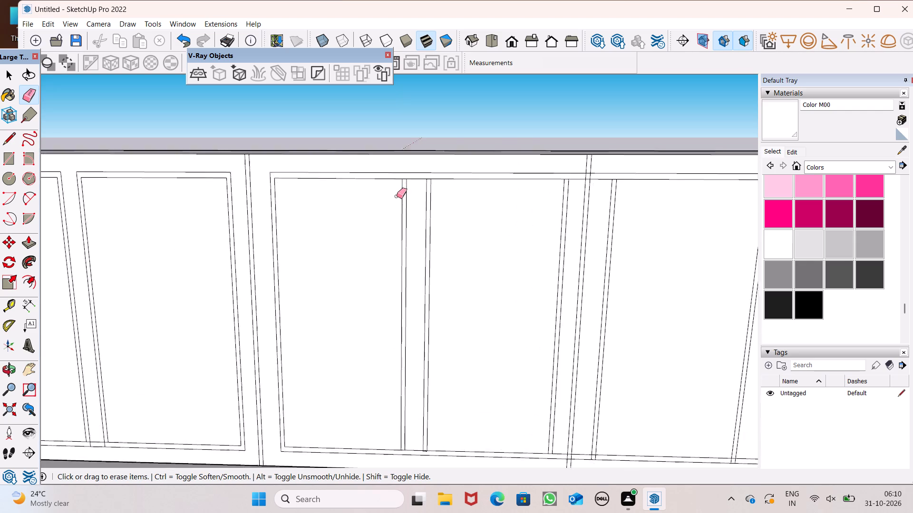
scroll(397, 196, up, 14)
click(426, 146)
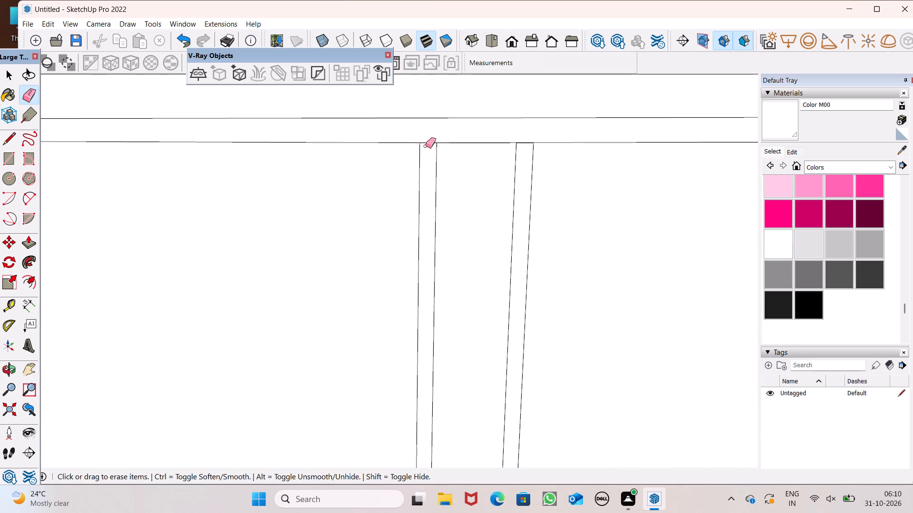
drag(6, 138, 19, 138)
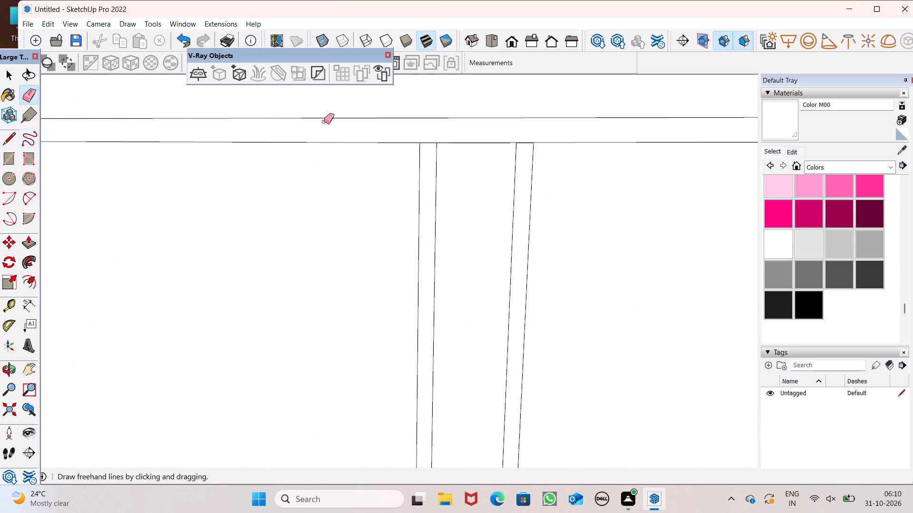
scroll(380, 110, up, 3)
click(3, 138)
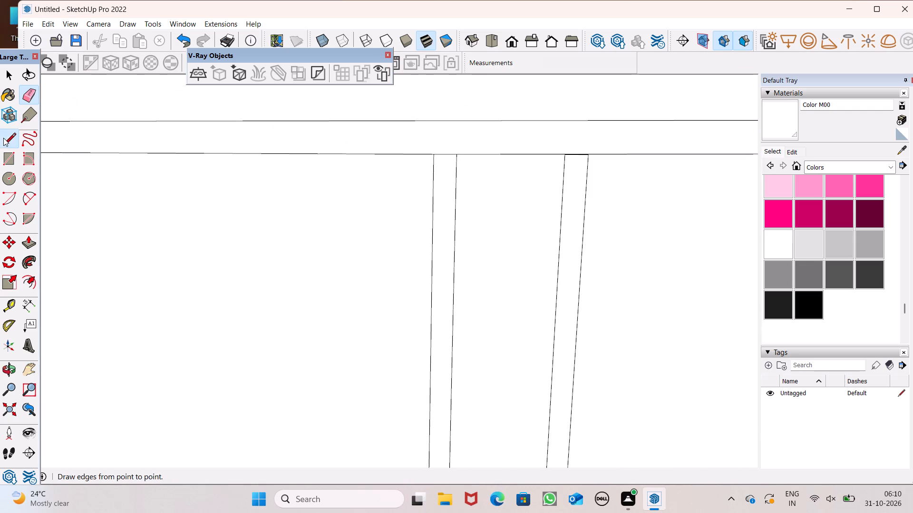
scroll(265, 151, down, 14)
scroll(442, 161, up, 6)
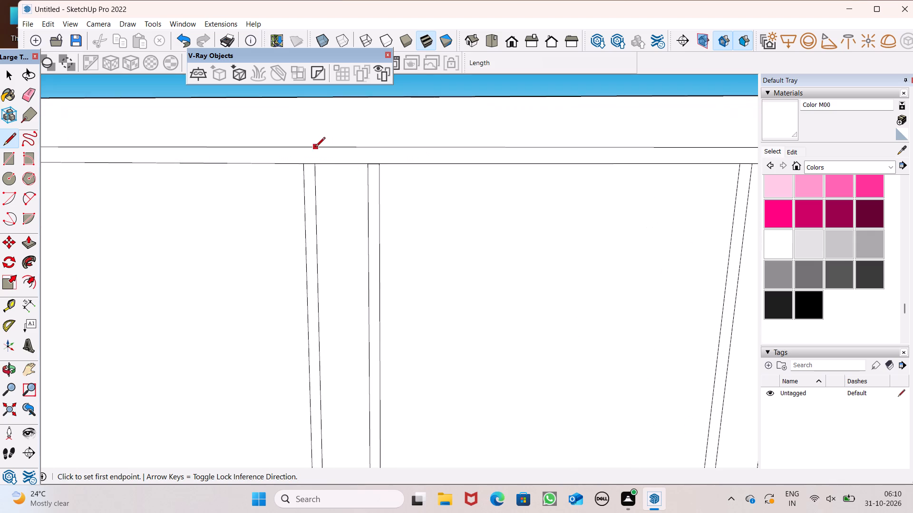
scroll(314, 156, up, 7)
click(315, 171)
drag(312, 139, 317, 139)
click(426, 175)
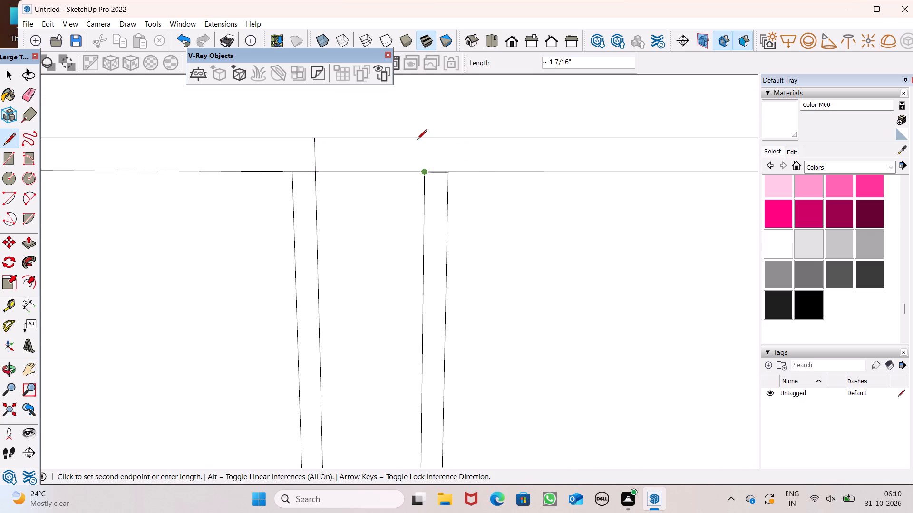
click(425, 139)
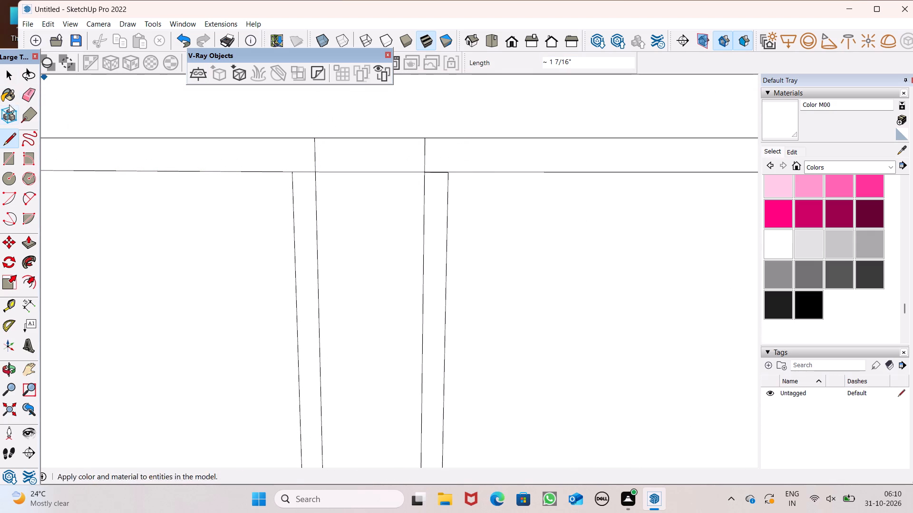
Erase both horizontal border segments between the two extended strip edges at the top of the middle bay.
click(32, 96)
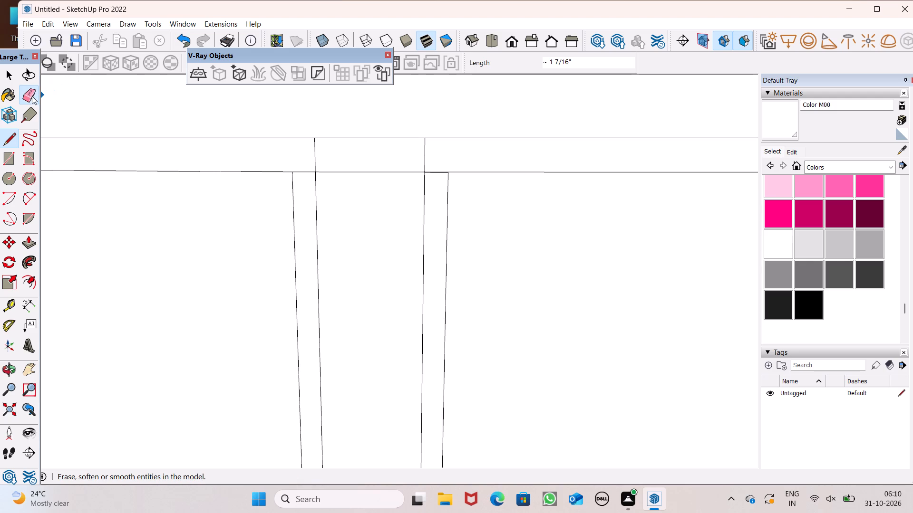
drag(355, 133, 358, 138)
drag(366, 159, 367, 176)
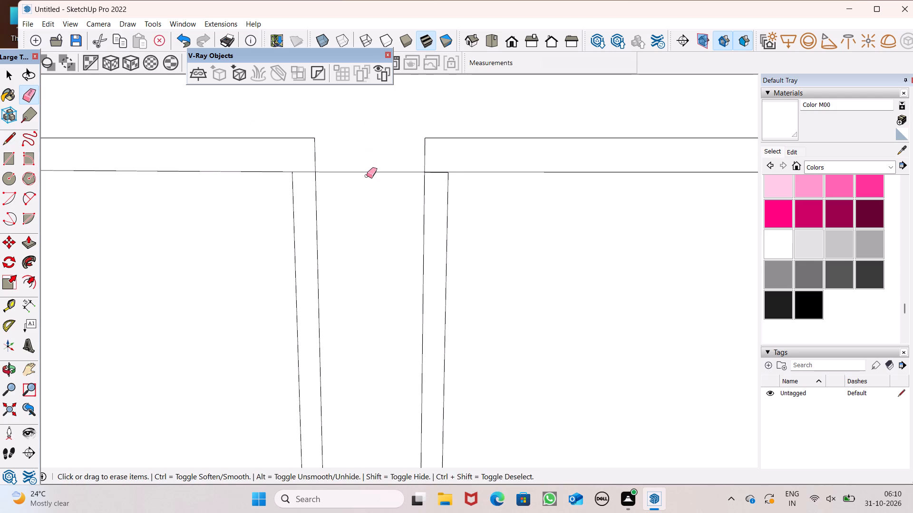
drag(367, 176, 367, 177)
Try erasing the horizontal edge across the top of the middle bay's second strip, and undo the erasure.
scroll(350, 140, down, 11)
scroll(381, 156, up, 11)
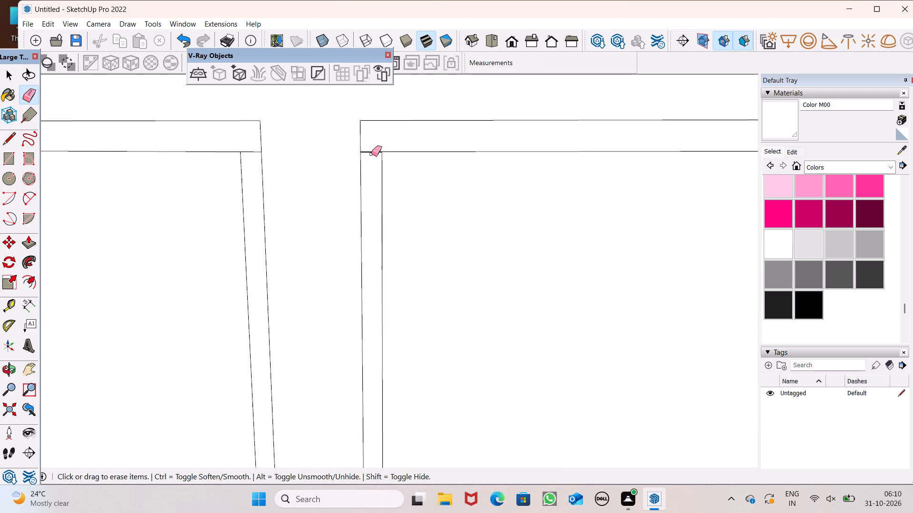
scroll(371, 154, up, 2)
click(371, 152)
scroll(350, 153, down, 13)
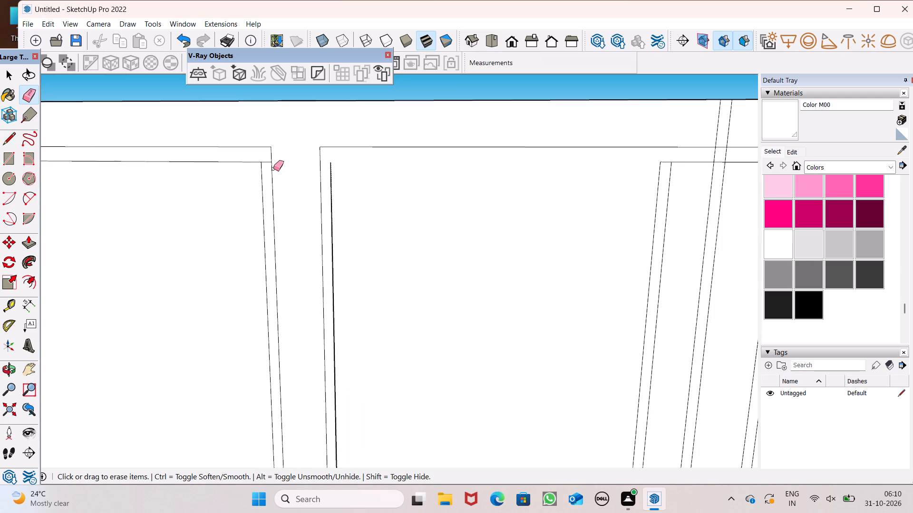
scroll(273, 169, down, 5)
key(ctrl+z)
Erase only the short duplicate edge at that strip's top, just below the border's lower line.
scroll(334, 182, up, 6)
scroll(294, 152, up, 8)
middle_click(293, 152)
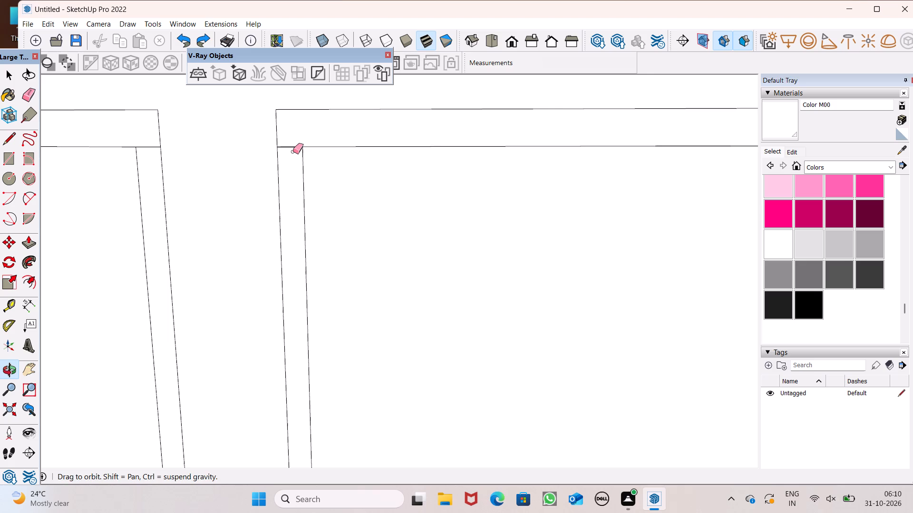
scroll(293, 152, up, 18)
scroll(329, 147, up, 5)
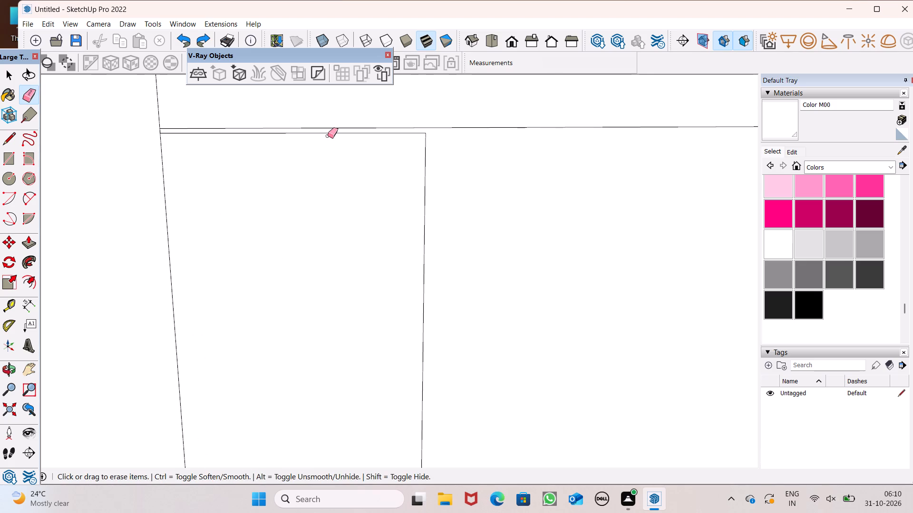
drag(335, 133, 334, 137)
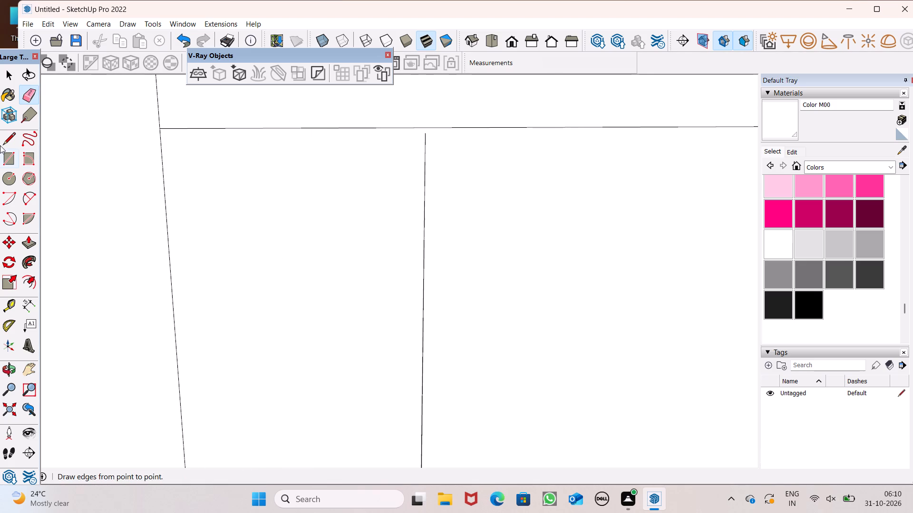
Draw a short vertical line from the strip edge's open top end up across the border's lower line, closing the gap.
click(14, 132)
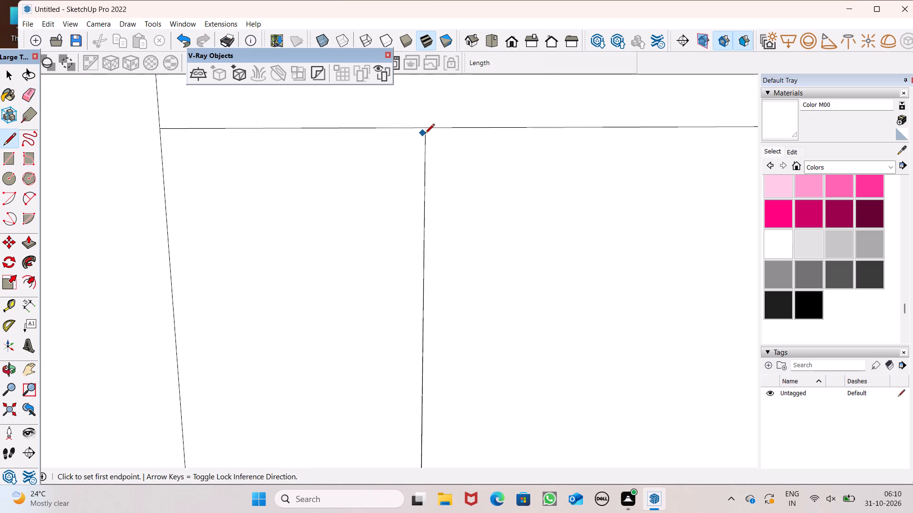
click(425, 134)
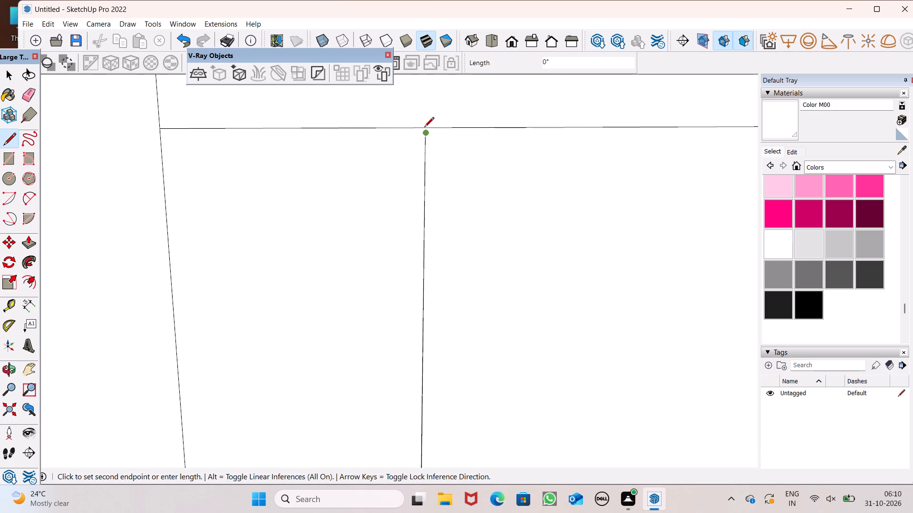
scroll(424, 128, up, 9)
click(426, 117)
key(space)
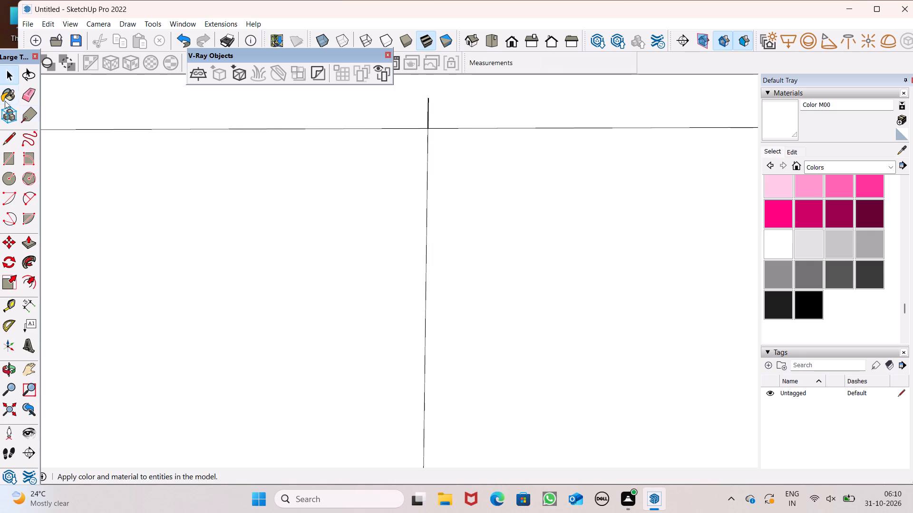
Erase the stub above the border's lower line and the short horizontal edge across the top of the middle bay's second strip.
drag(26, 93, 33, 93)
drag(403, 107, 431, 108)
scroll(406, 121, down, 13)
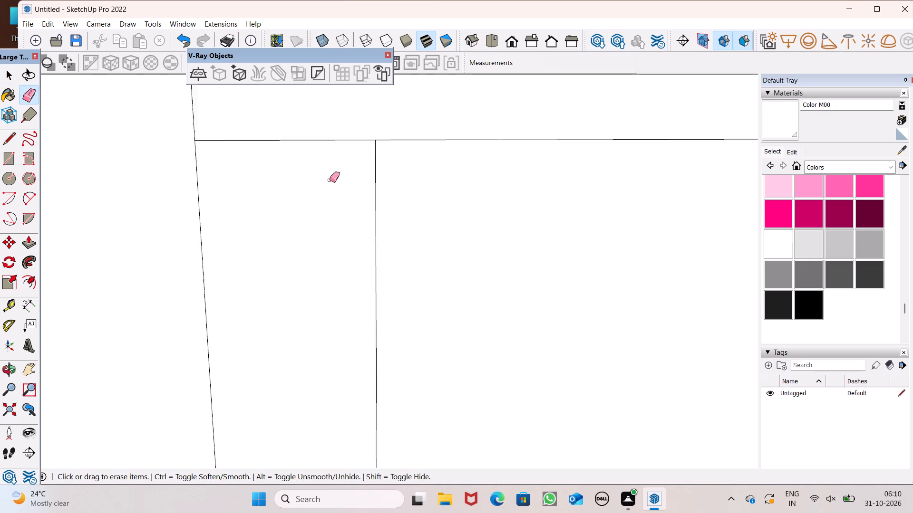
scroll(330, 180, down, 19)
drag(303, 137, 298, 168)
scroll(264, 219, down, 2)
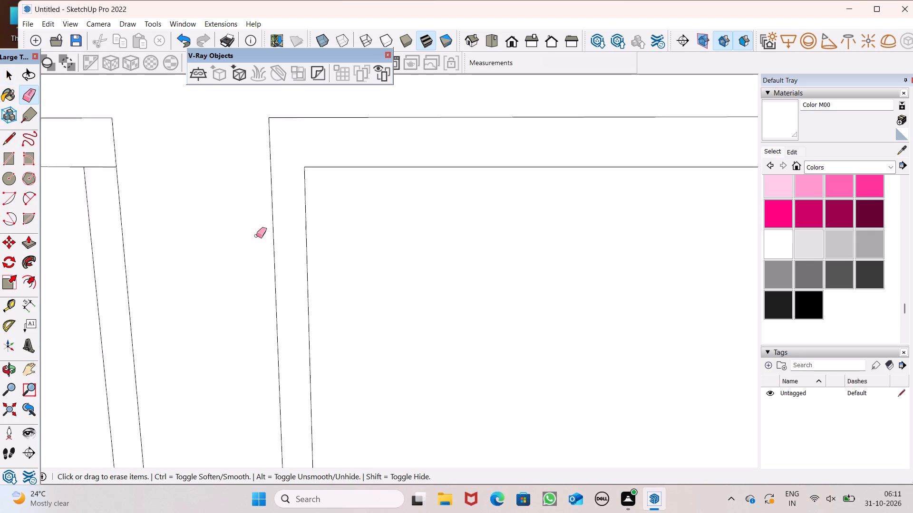
Erase the short horizontal edge across the top of the middle bay's first strip, at the border's lower line.
scroll(256, 236, down, 19)
scroll(350, 155, down, 10)
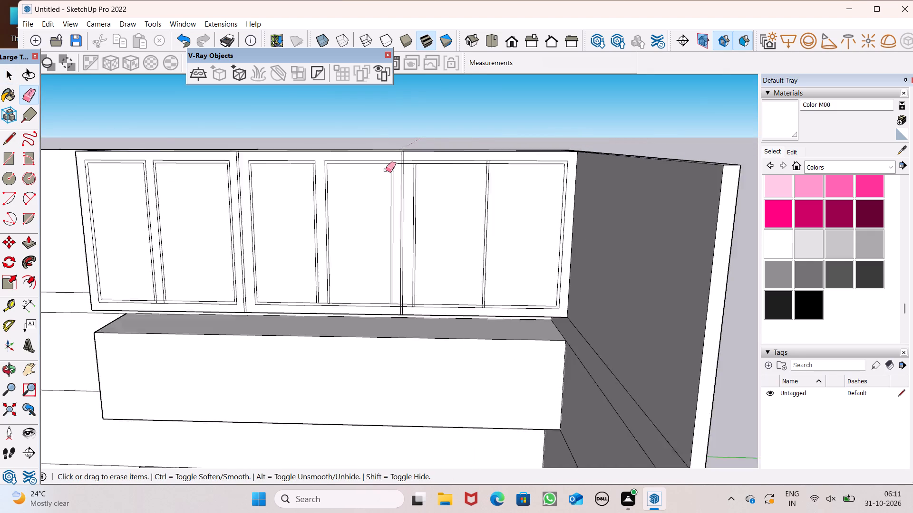
scroll(386, 170, down, 2)
scroll(302, 177, up, 8)
scroll(377, 146, up, 12)
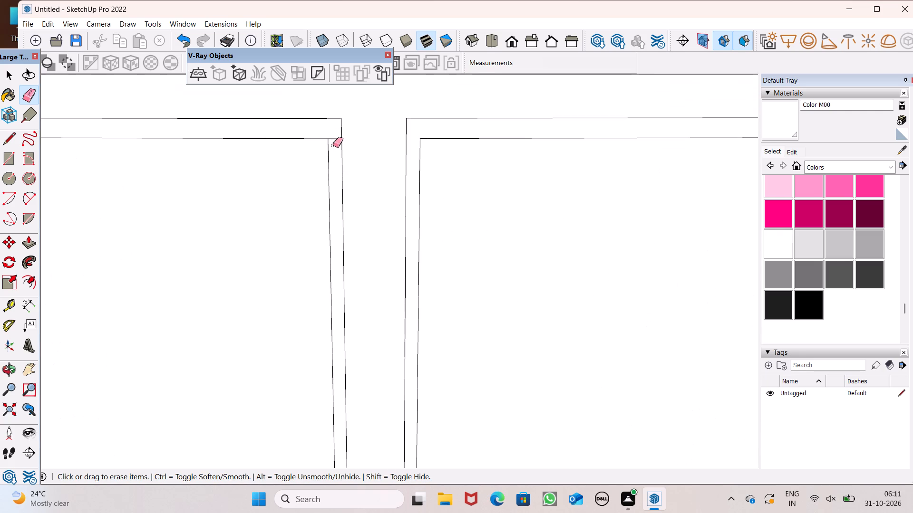
drag(334, 134, 335, 139)
Draw a vertical line about 1 3/8" long from the middle bay's right-end strip's outer edge up to the border's upper line.
scroll(421, 149, down, 15)
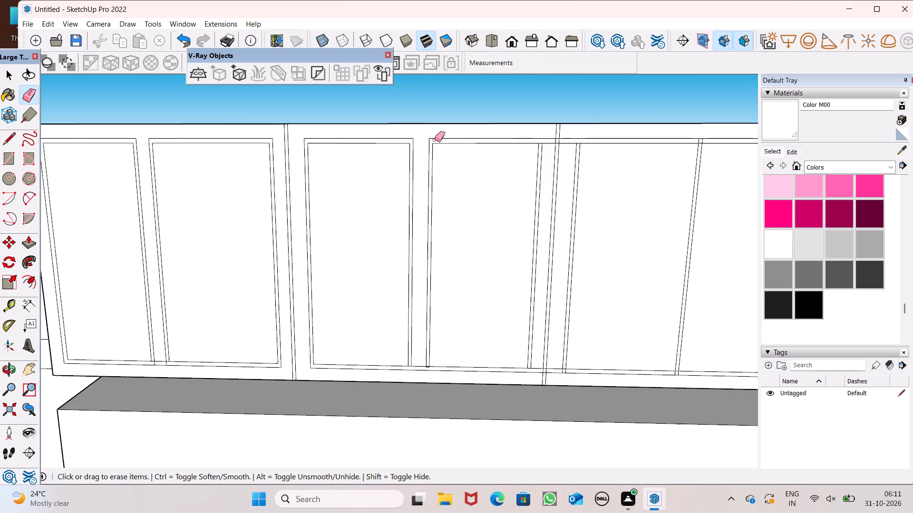
scroll(435, 140, down, 5)
scroll(532, 163, up, 7)
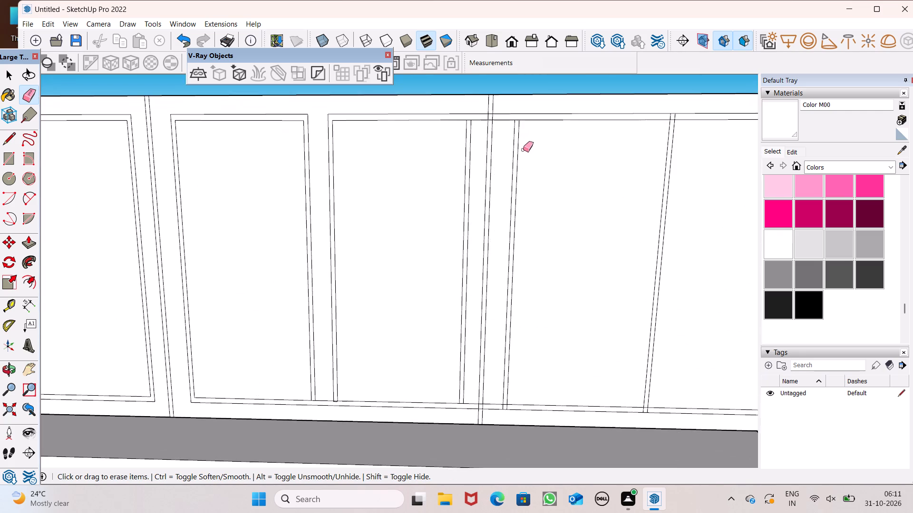
scroll(506, 134, up, 6)
scroll(469, 121, up, 7)
scroll(427, 144, down, 6)
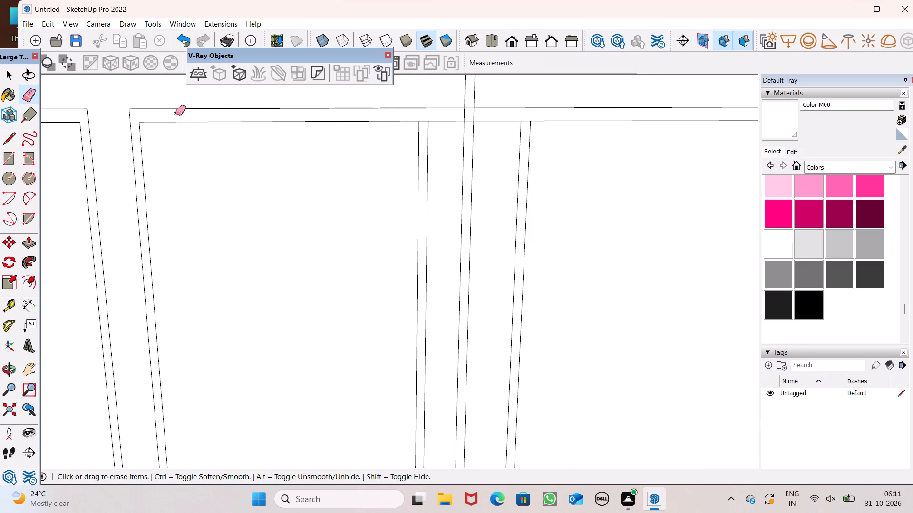
drag(9, 134, 17, 137)
scroll(328, 134, up, 7)
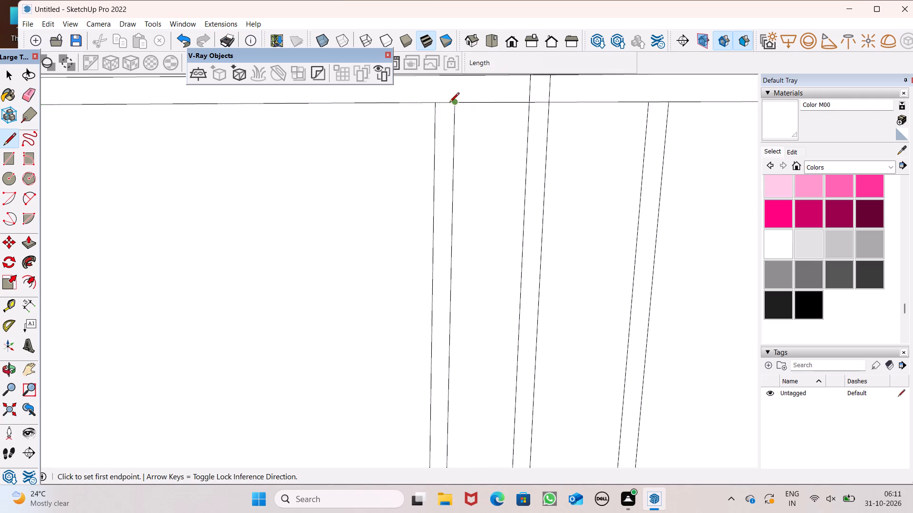
scroll(439, 141, down, 8)
scroll(449, 96, up, 7)
click(441, 161)
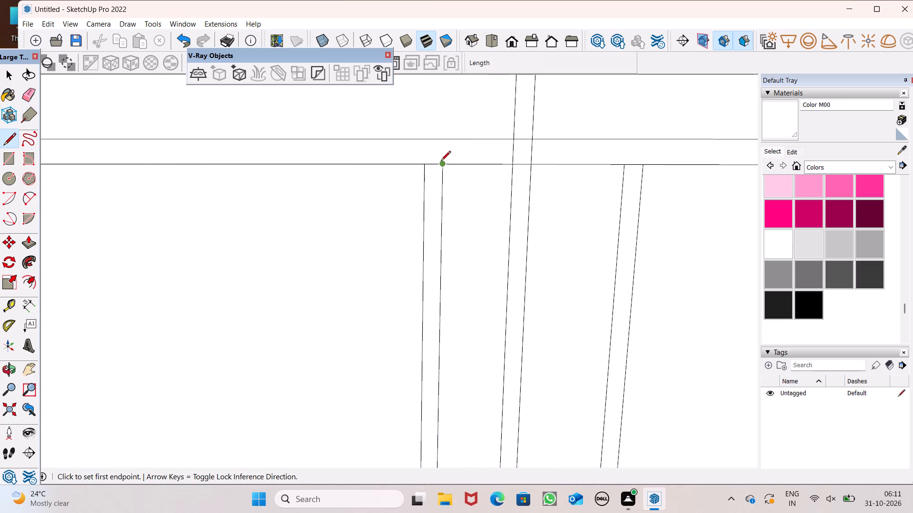
click(442, 140)
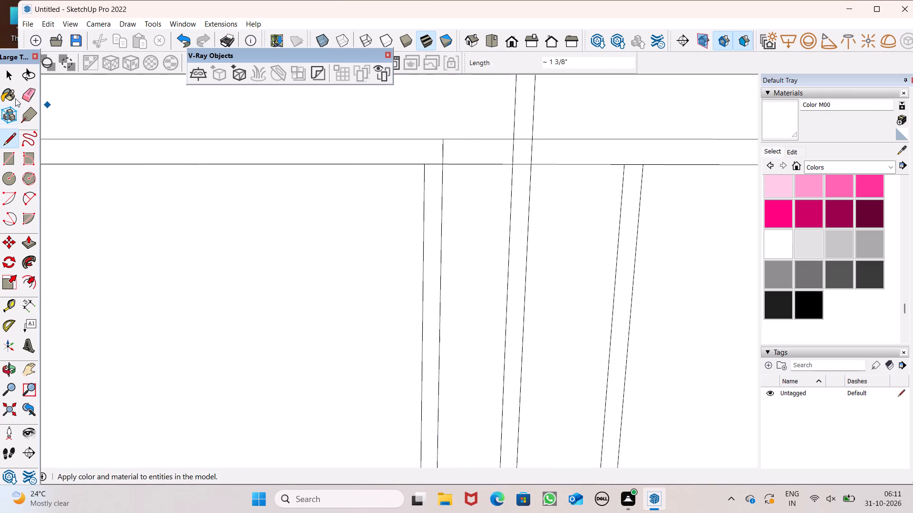
Erase the short edge across the right-end strip's top and both border segments between that strip and the bay divider.
click(27, 91)
scroll(491, 160, up, 2)
scroll(495, 164, down, 1)
scroll(495, 164, up, 1)
drag(423, 159, 422, 172)
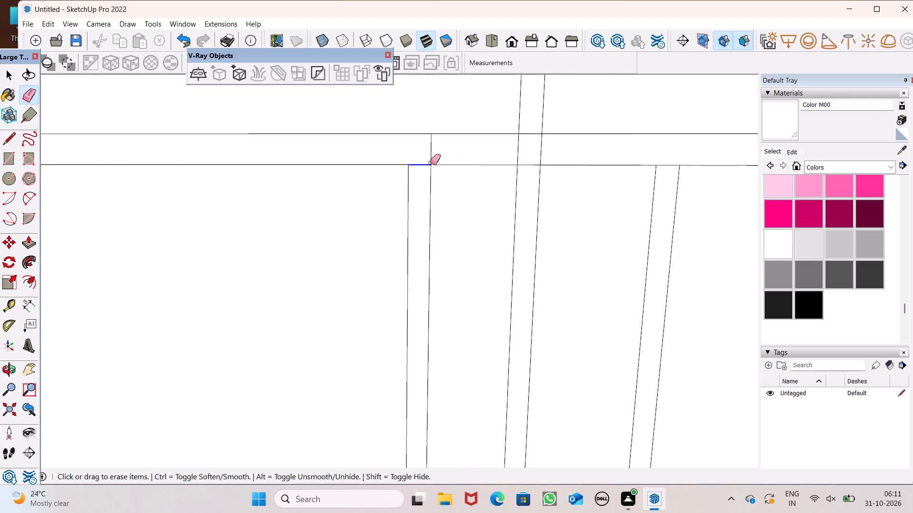
drag(463, 130, 464, 140)
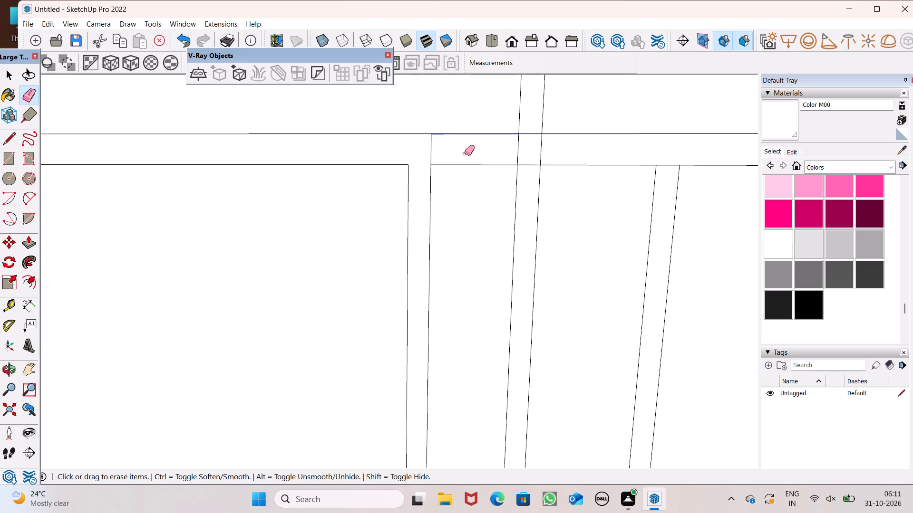
drag(467, 156, 469, 170)
Erase both short top border pieces crossing the divider strip between the middle and right bays.
scroll(466, 140, down, 13)
scroll(480, 148, up, 5)
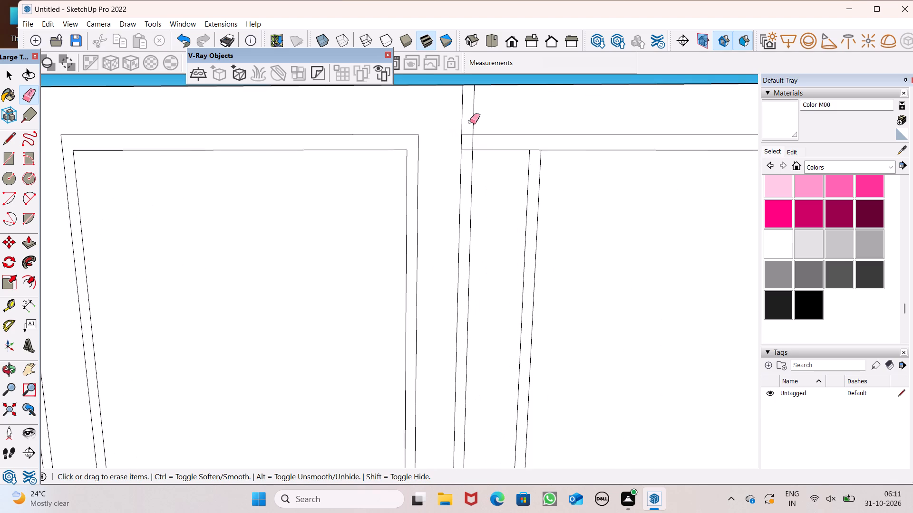
scroll(470, 121, up, 7)
scroll(466, 155, down, 5)
scroll(267, 126, down, 7)
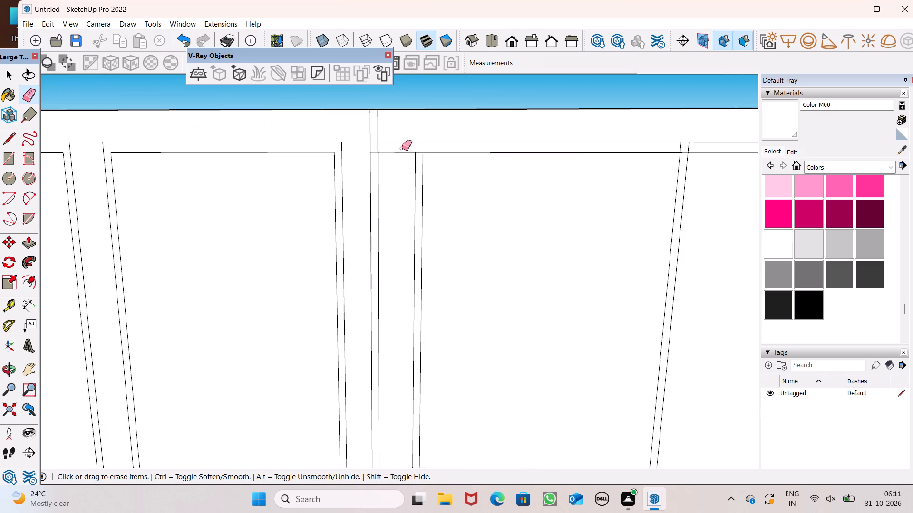
scroll(406, 147, up, 15)
drag(360, 118, 354, 180)
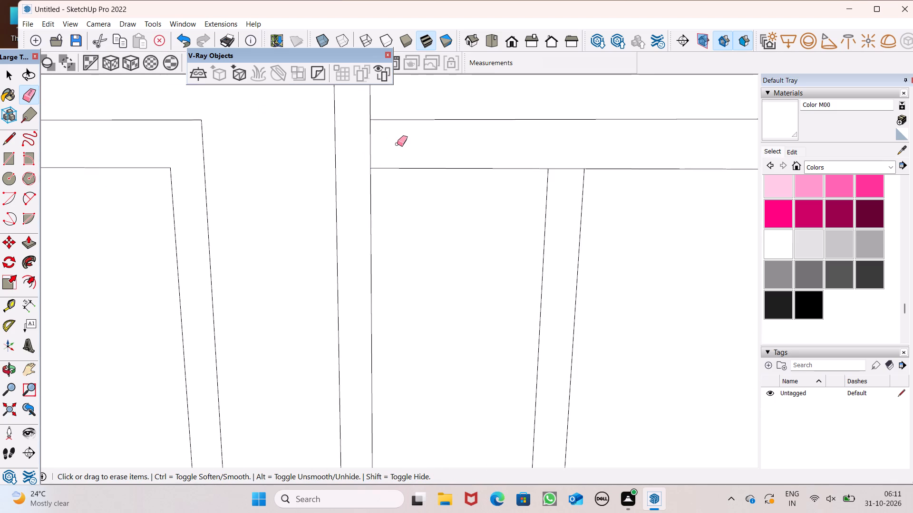
Draw a vertical line from the bottom of the middle bay's second strip's right edge down across the bottom border to its lower line.
scroll(397, 144, down, 20)
scroll(397, 144, down, 5)
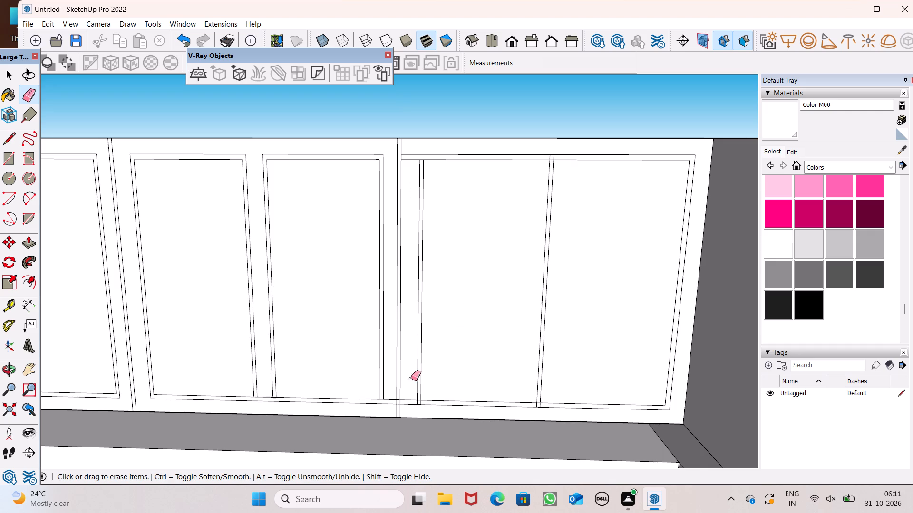
scroll(407, 387, up, 14)
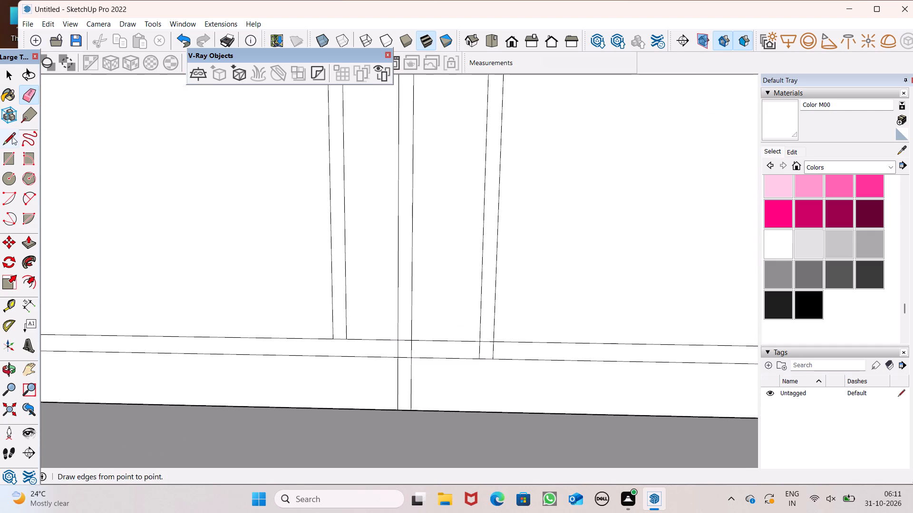
click(12, 136)
scroll(519, 197, down, 11)
scroll(575, 258, down, 5)
scroll(413, 284, up, 5)
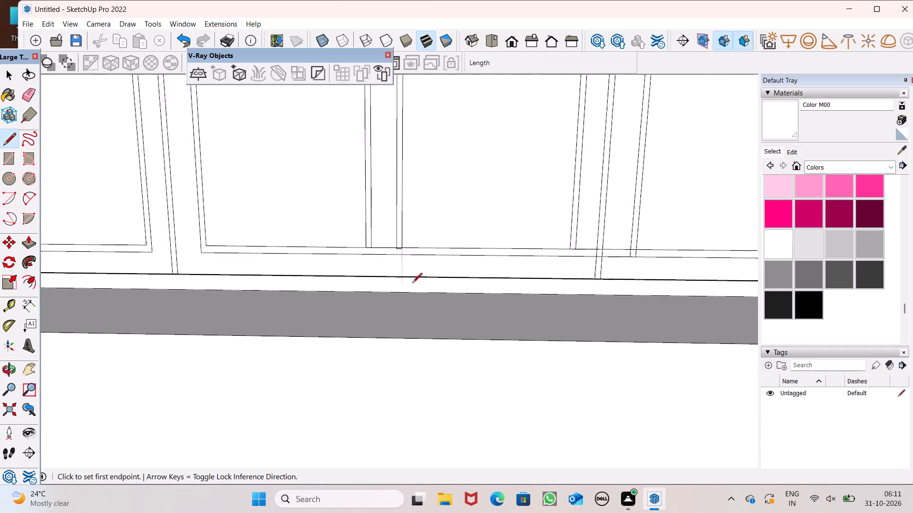
scroll(412, 284, up, 11)
scroll(381, 197, up, 5)
click(389, 198)
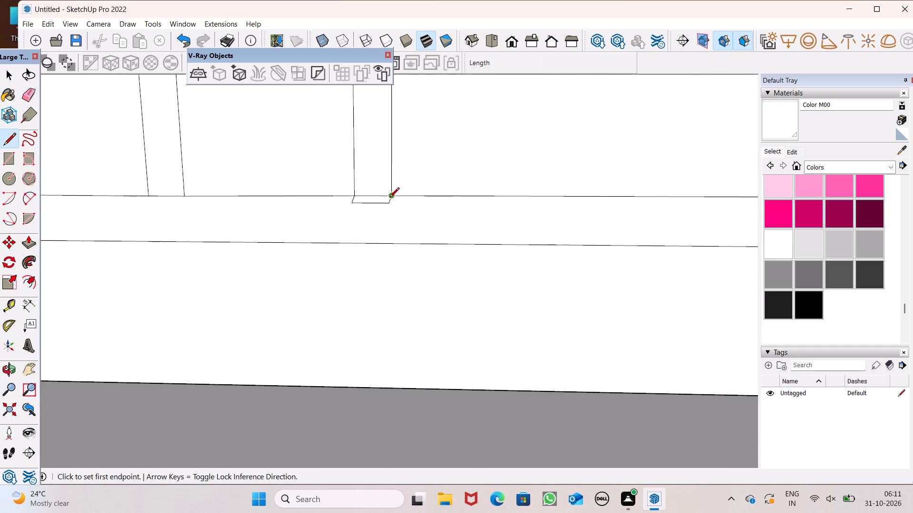
click(395, 247)
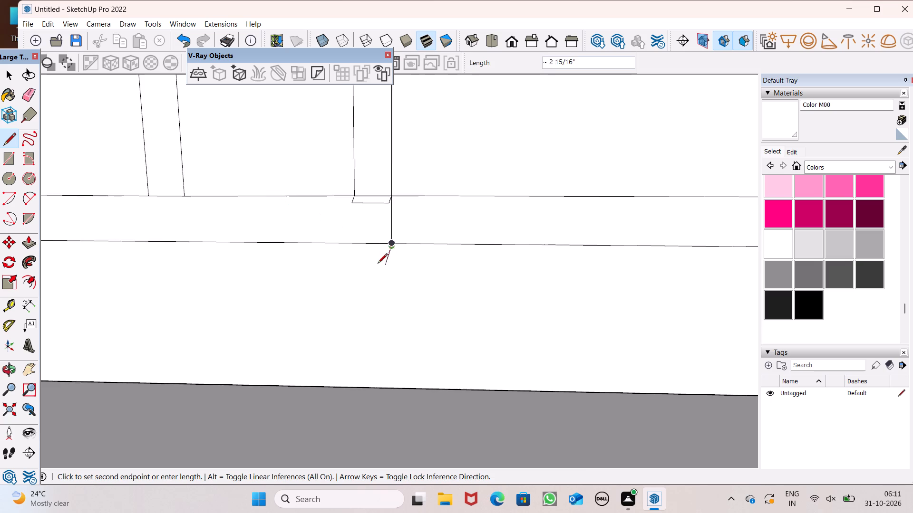
scroll(378, 283, down, 11)
key(space)
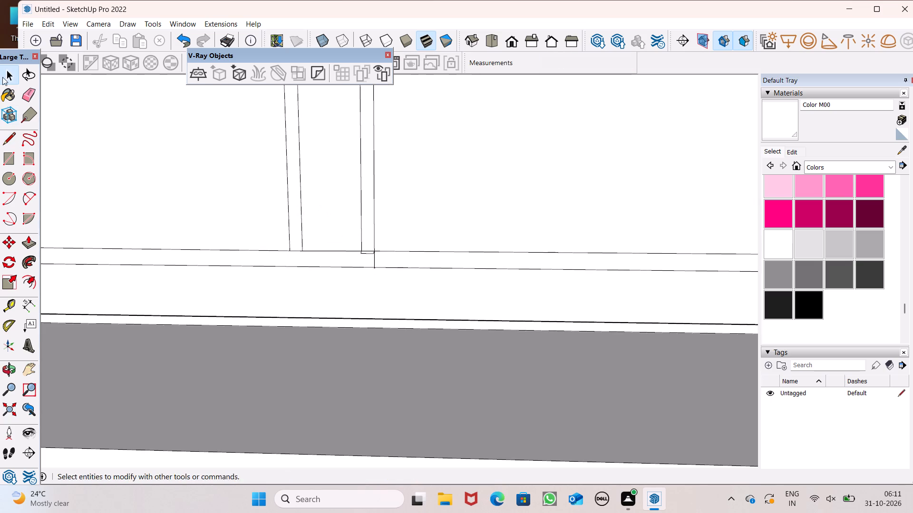
Draw a vertical line about 1 1/4" long from the bottom of the middle bay's first strip's right edge down to the border's lower line.
click(25, 90)
scroll(252, 205, up, 6)
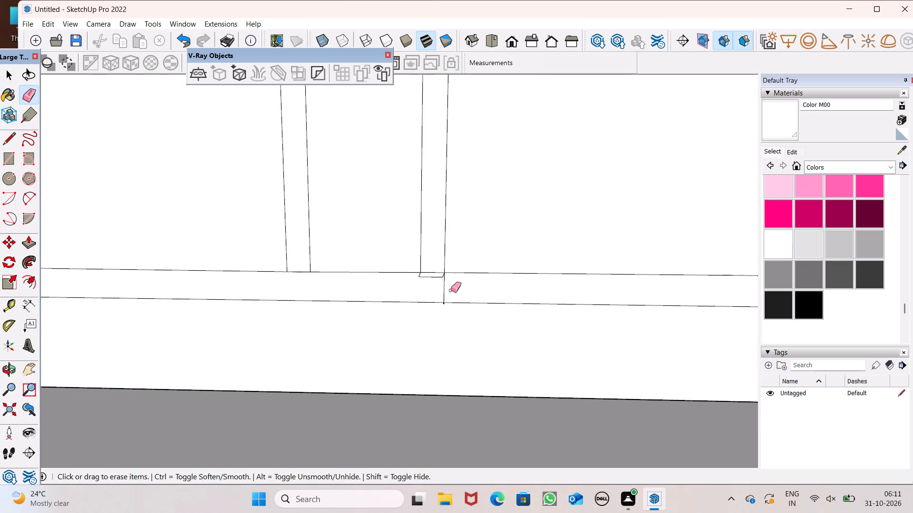
scroll(417, 294, up, 2)
scroll(460, 294, down, 11)
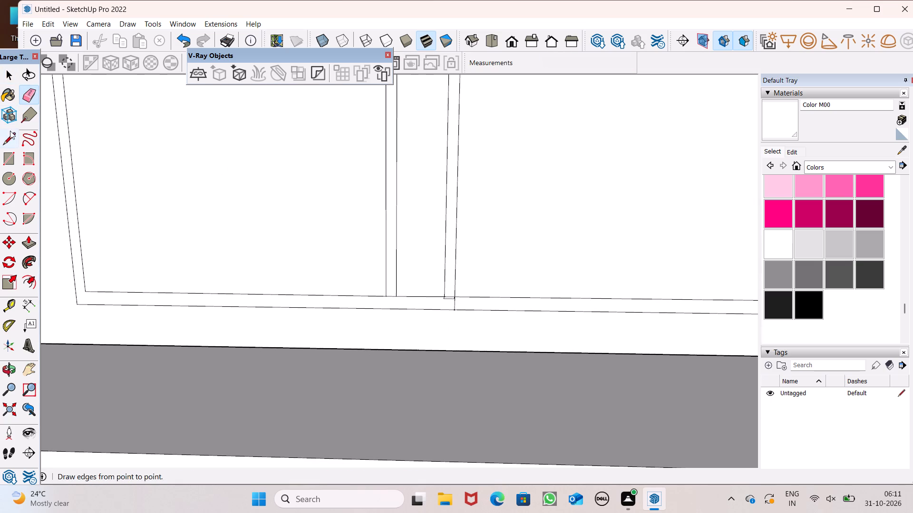
drag(3, 136, 12, 138)
scroll(395, 299, up, 1)
scroll(395, 298, down, 1)
scroll(395, 298, up, 5)
click(399, 295)
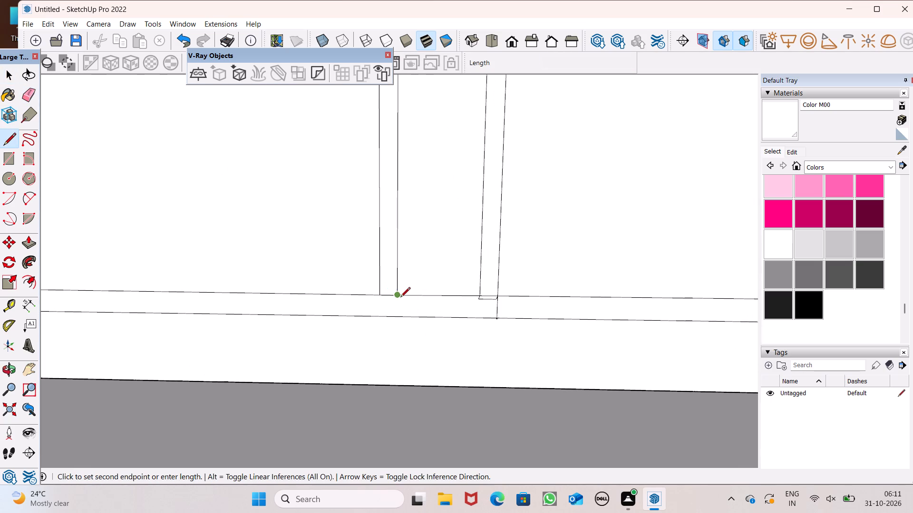
double_click(398, 317)
key(space)
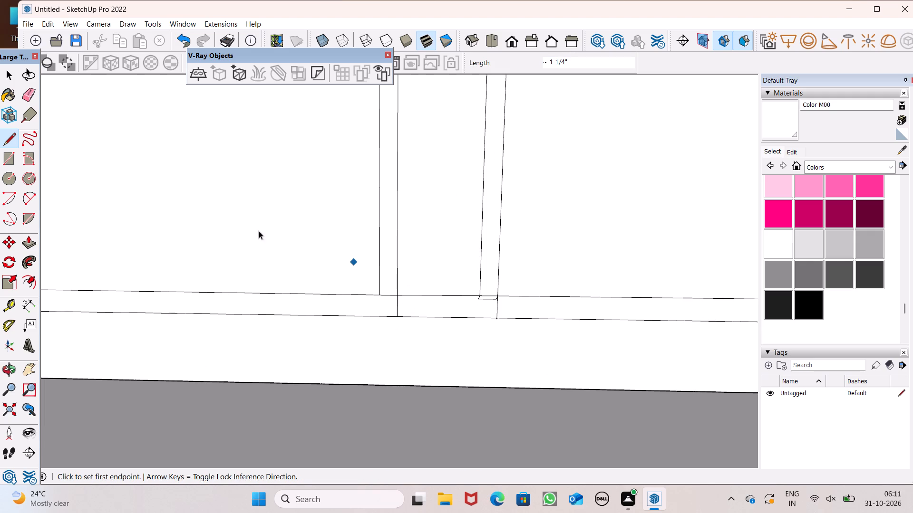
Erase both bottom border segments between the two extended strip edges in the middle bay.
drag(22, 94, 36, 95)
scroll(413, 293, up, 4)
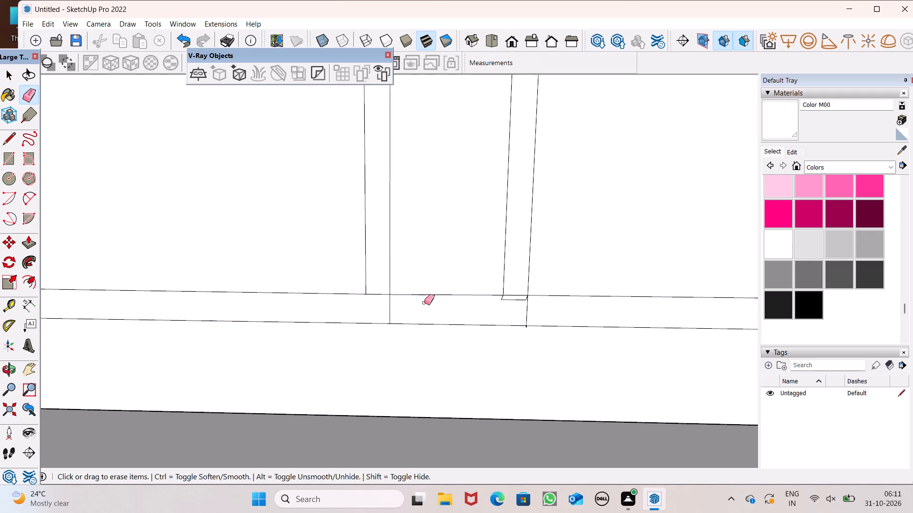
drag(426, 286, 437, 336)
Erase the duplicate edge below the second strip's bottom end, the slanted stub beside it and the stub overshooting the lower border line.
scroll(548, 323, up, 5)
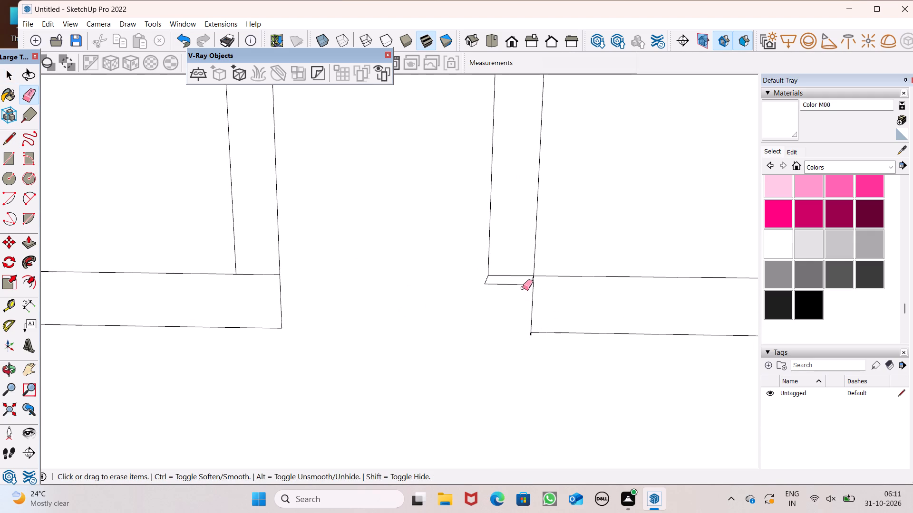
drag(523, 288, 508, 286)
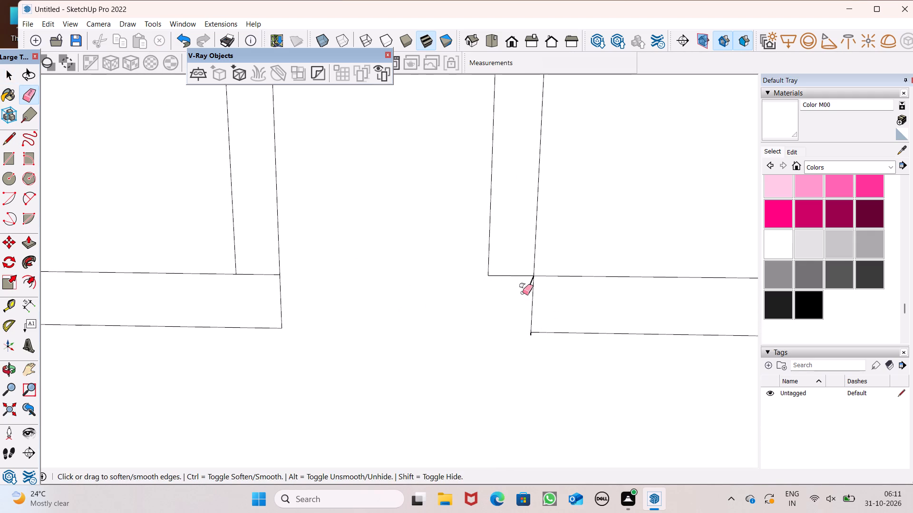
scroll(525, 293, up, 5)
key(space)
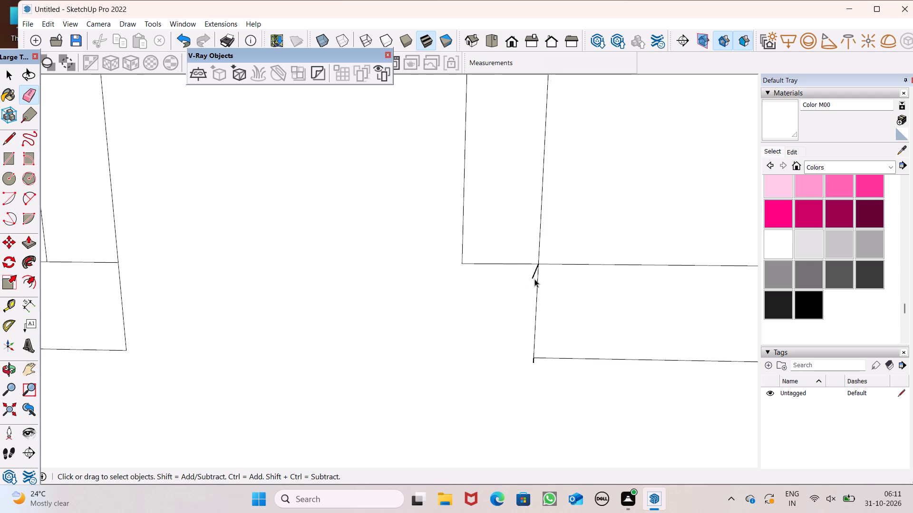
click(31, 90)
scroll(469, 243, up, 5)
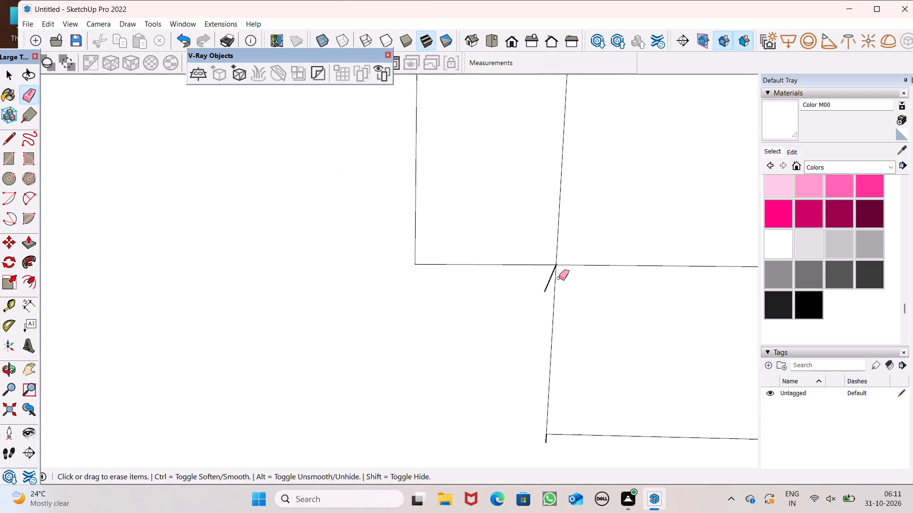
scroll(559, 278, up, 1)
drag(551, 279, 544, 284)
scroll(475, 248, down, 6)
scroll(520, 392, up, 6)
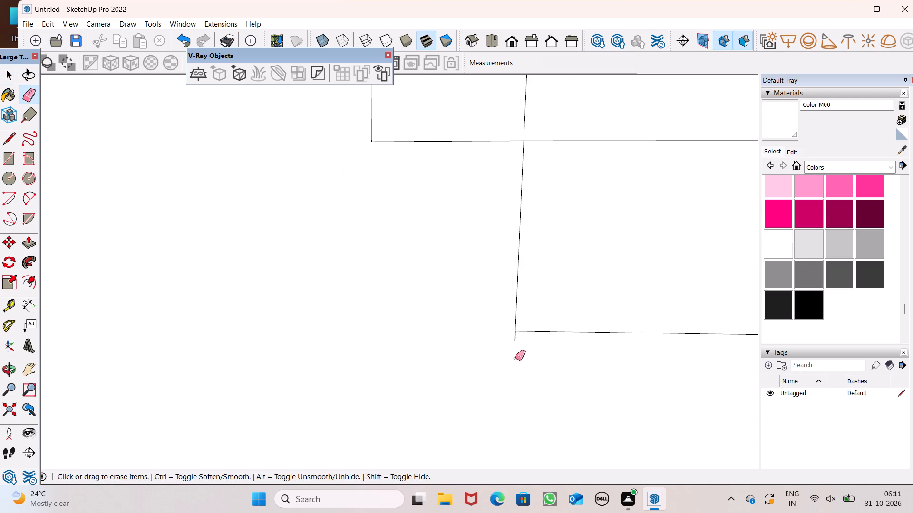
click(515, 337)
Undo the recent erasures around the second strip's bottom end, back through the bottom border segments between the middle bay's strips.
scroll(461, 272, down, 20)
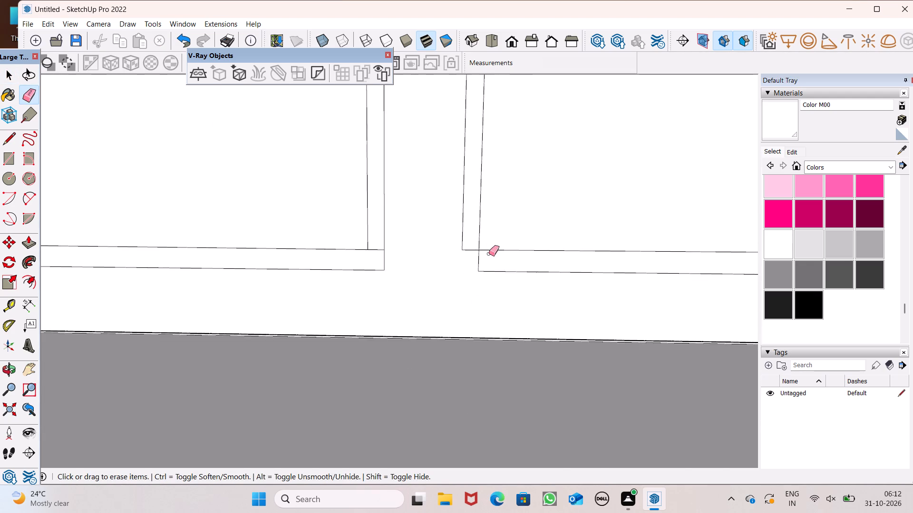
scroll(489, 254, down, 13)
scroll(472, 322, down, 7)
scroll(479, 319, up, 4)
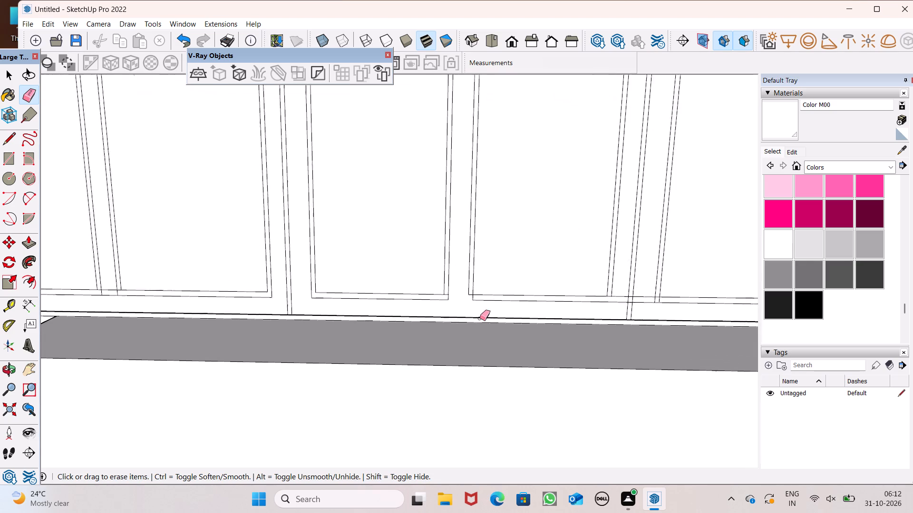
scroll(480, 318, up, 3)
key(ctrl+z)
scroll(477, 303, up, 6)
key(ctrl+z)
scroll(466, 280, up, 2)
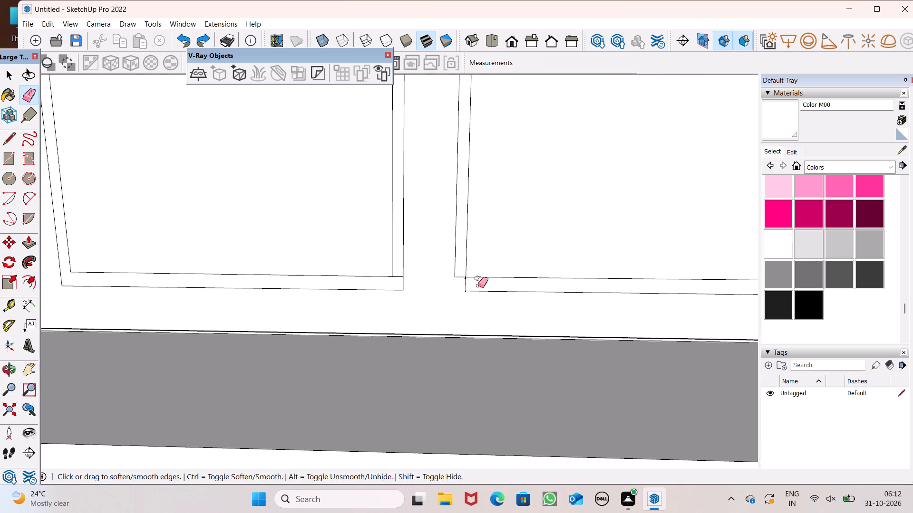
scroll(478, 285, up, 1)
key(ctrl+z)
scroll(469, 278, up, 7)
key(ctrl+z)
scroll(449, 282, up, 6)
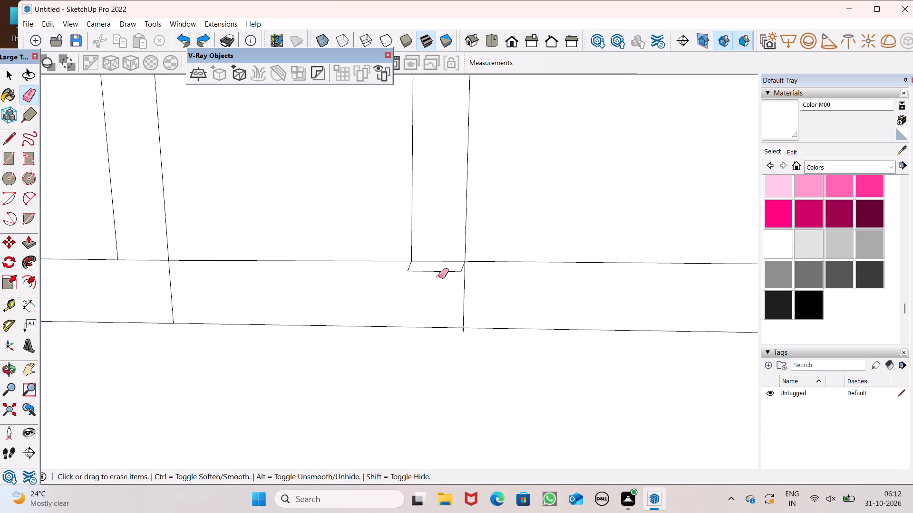
Erase the duplicate edge below the middle bay's second strip, its slanted stubs and the stub overshooting the border's lower line.
drag(443, 269, 461, 268)
scroll(429, 278, up, 6)
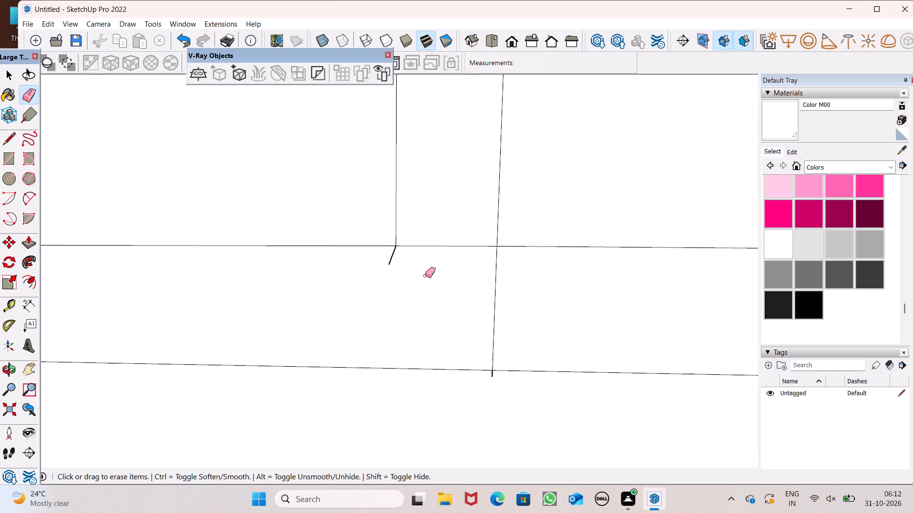
drag(386, 264, 400, 263)
scroll(503, 387, up, 5)
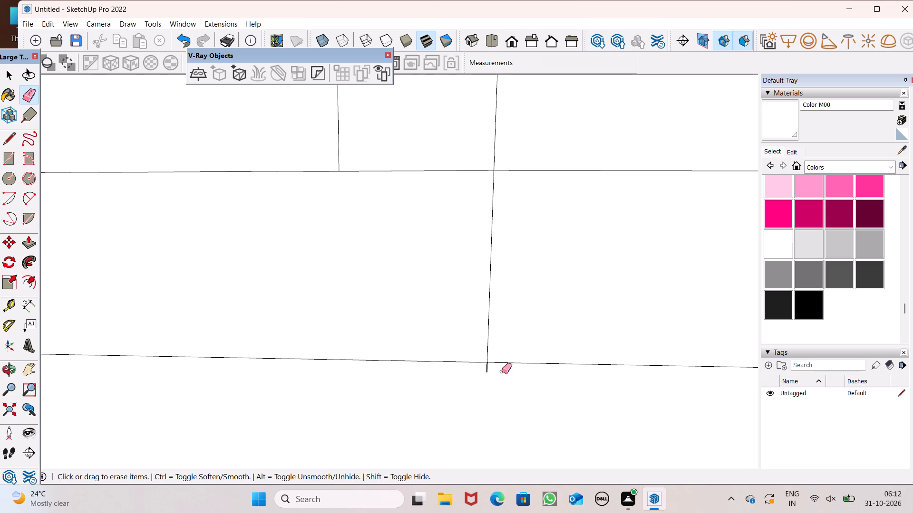
drag(478, 362, 492, 370)
Erase the bottom border's upper line between the middle bay's first and second strips.
scroll(531, 339, down, 17)
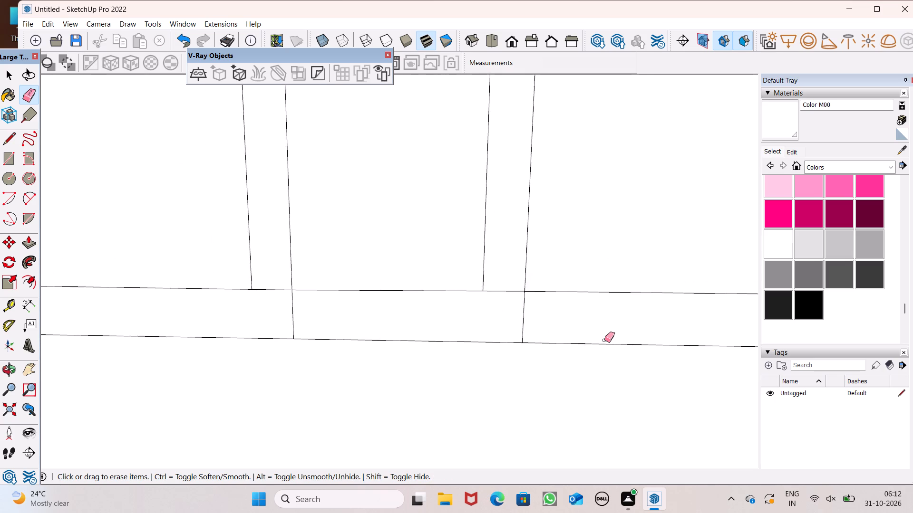
scroll(604, 340, down, 3)
scroll(487, 352, up, 4)
drag(435, 275, 435, 284)
click(441, 290)
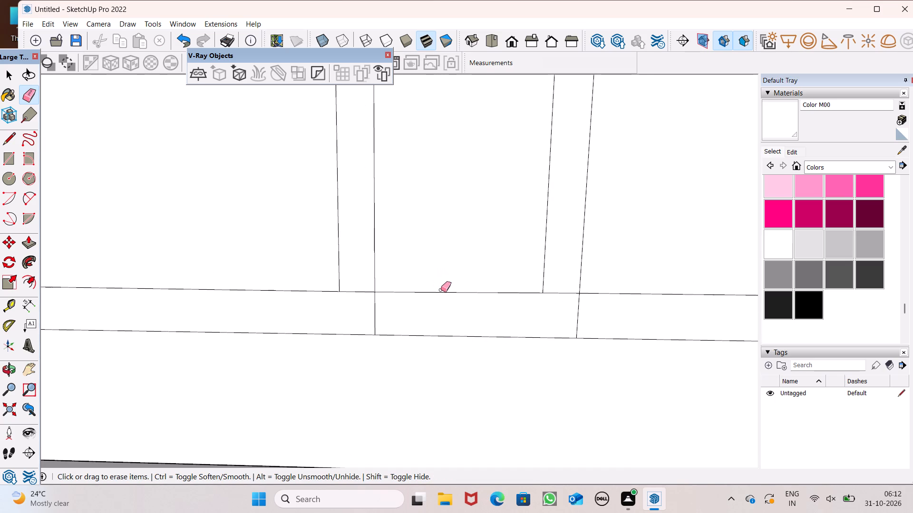
Draw a line about 1 5/16" long extending the second strip's left edge down to the border's lower line.
click(6, 142)
click(552, 287)
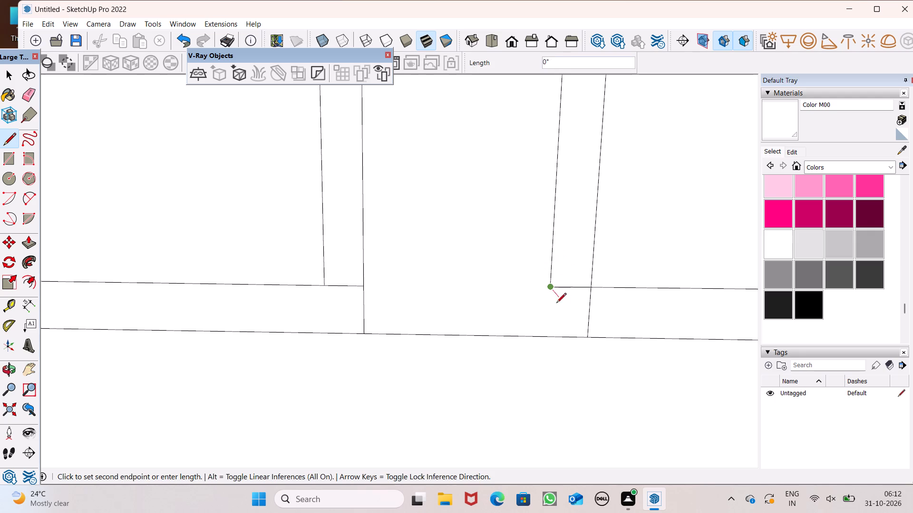
click(549, 336)
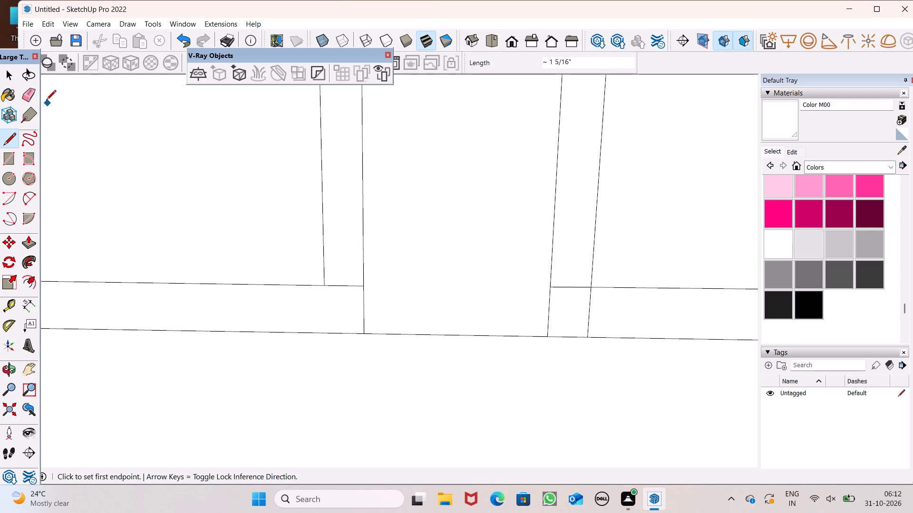
Erase the border's lower line between the two strips and the leftover edges crossing both strips' bottom corners.
click(31, 95)
drag(497, 314, 491, 344)
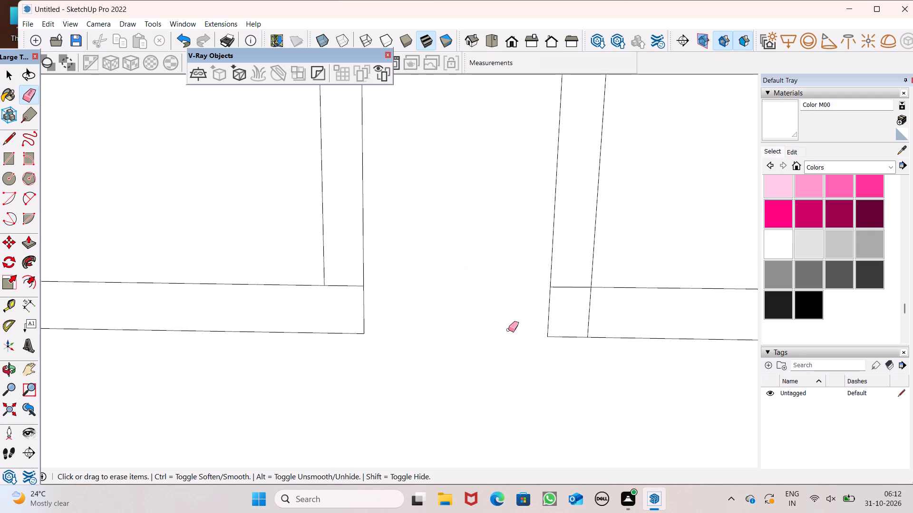
drag(564, 282, 603, 318)
drag(331, 278, 342, 285)
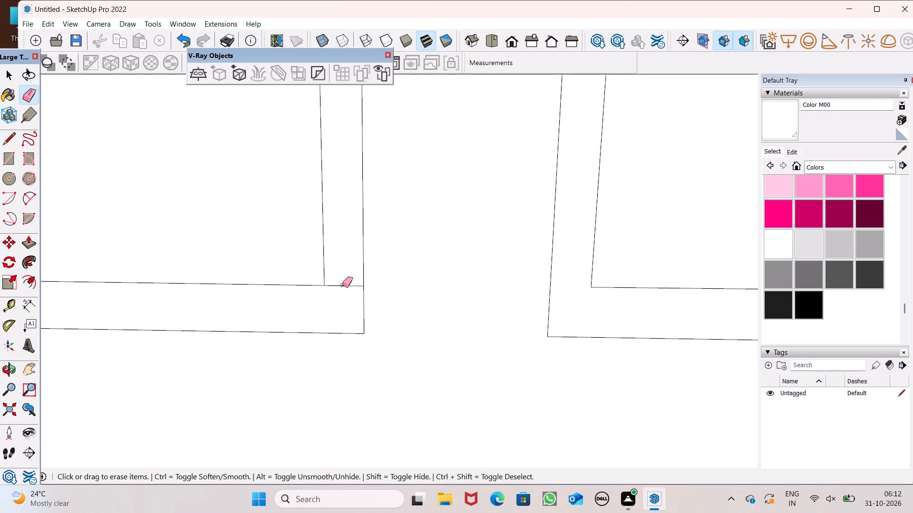
drag(342, 285, 343, 285)
drag(345, 285, 346, 291)
Draw a line about 1 3/8" long extending the middle bay's rightmost strip's outer edge down to the border's lower line.
scroll(344, 285, down, 20)
scroll(344, 285, down, 6)
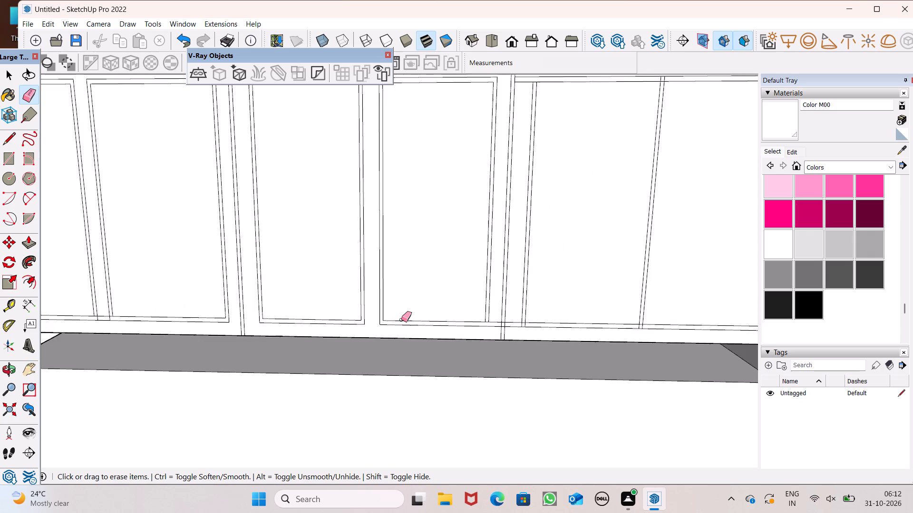
scroll(403, 320, down, 5)
scroll(494, 256, up, 2)
scroll(494, 256, down, 1)
scroll(494, 256, up, 3)
scroll(468, 375, up, 7)
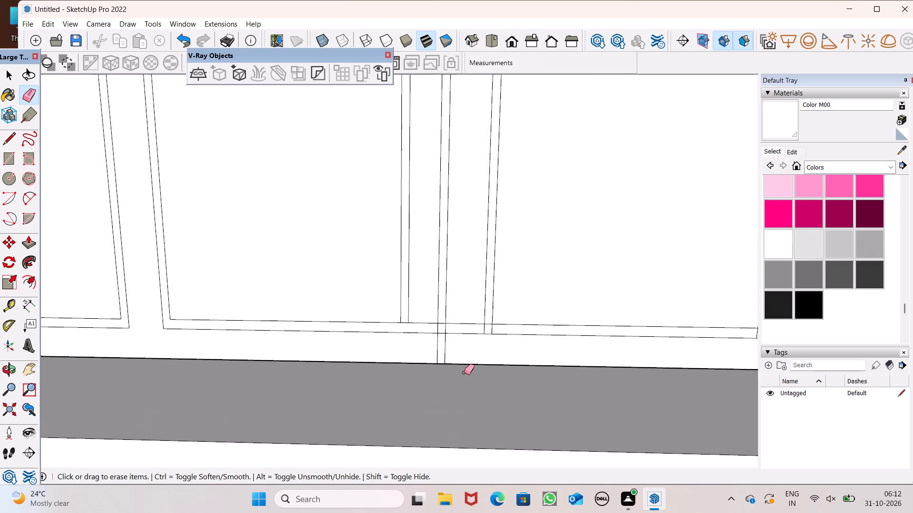
scroll(511, 337, up, 2)
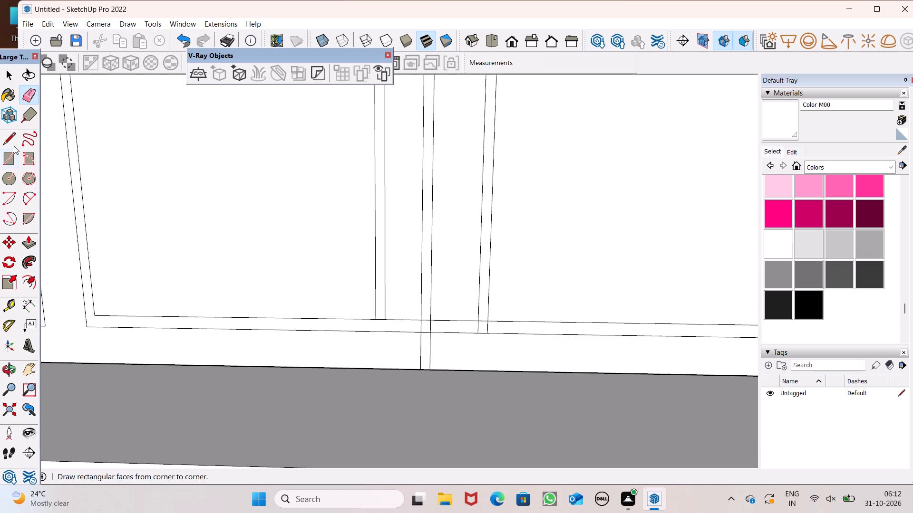
drag(10, 133, 17, 141)
scroll(344, 354, up, 7)
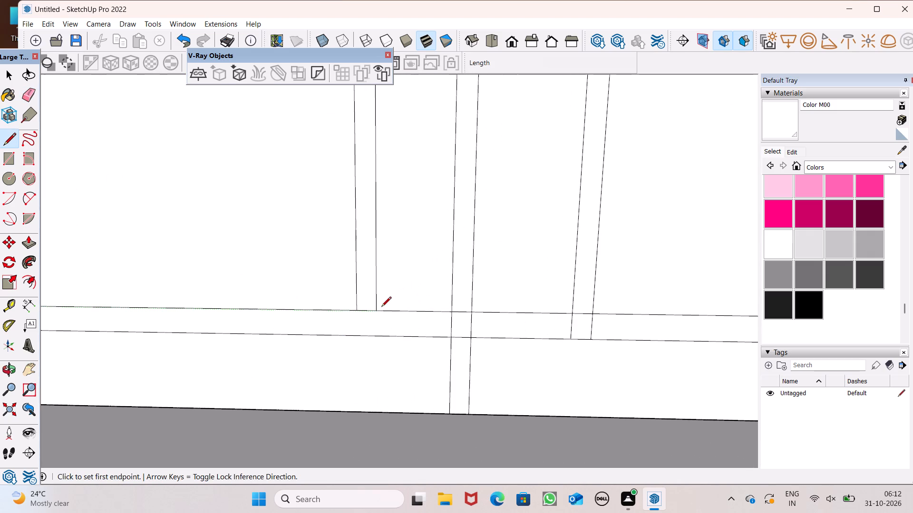
click(376, 313)
click(382, 334)
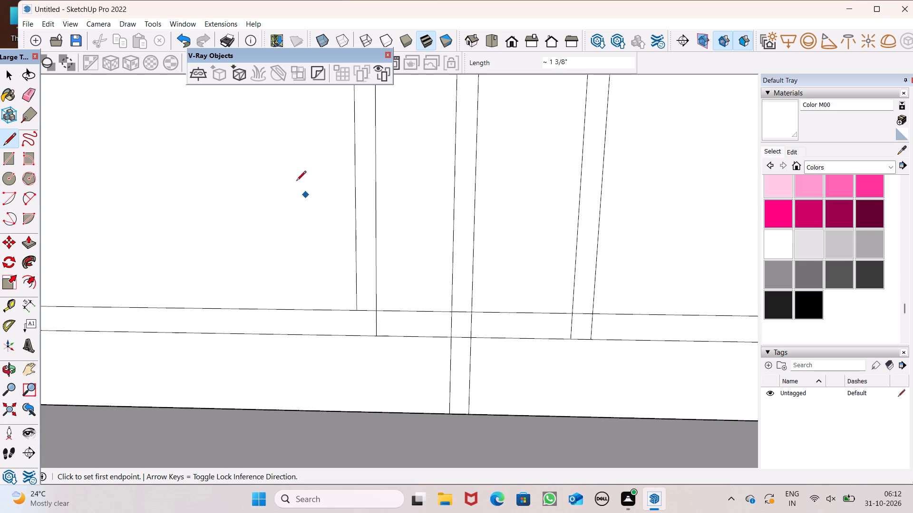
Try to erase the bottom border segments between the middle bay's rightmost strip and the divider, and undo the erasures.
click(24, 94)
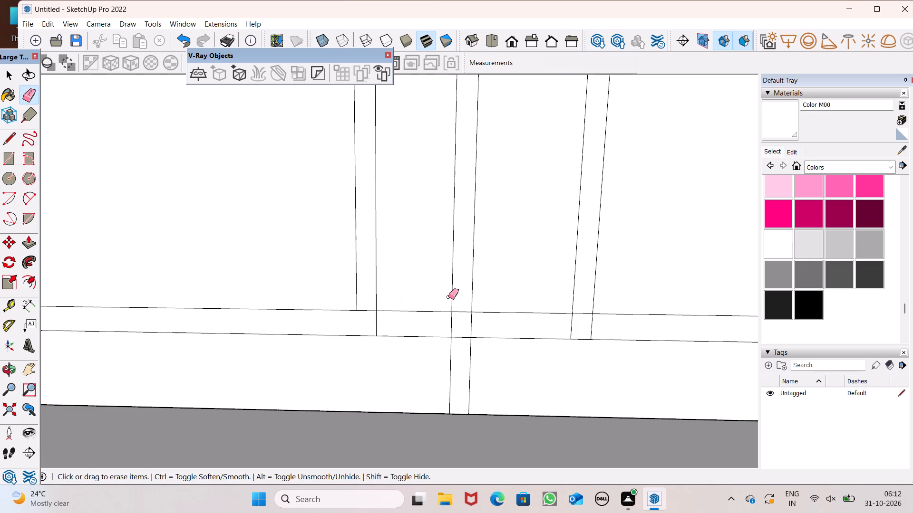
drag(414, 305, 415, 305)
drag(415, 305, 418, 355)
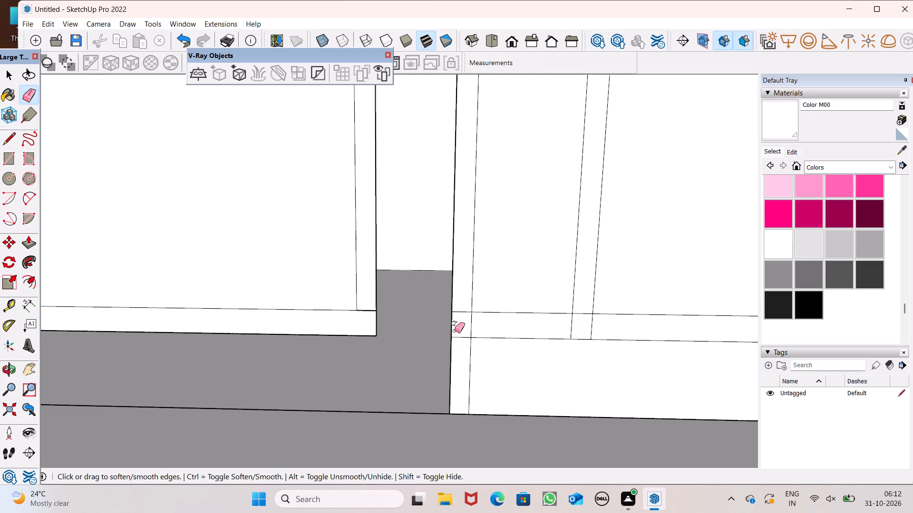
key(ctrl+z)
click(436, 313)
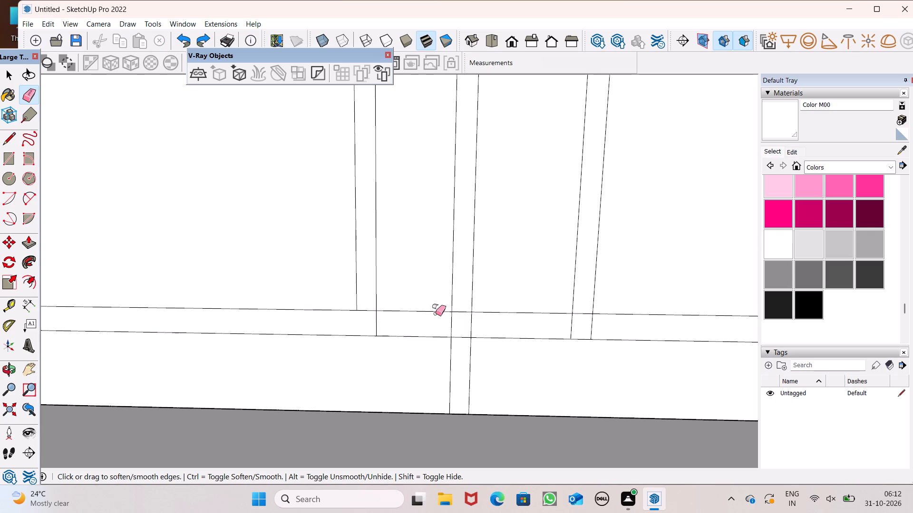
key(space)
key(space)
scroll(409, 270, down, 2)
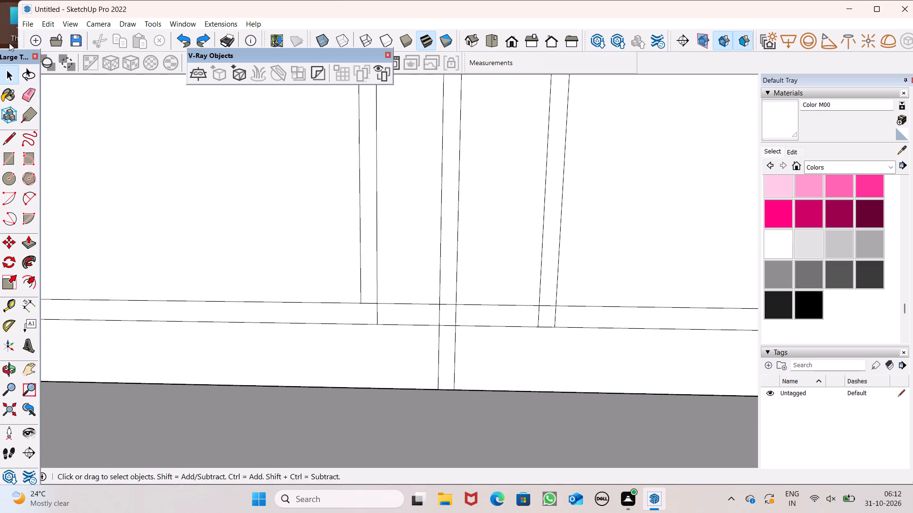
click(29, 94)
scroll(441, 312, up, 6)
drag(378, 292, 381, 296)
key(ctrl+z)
Erase the upper border segment crossing the middle bay's rightmost strip and both border segments crossing the divider.
scroll(400, 338, down, 2)
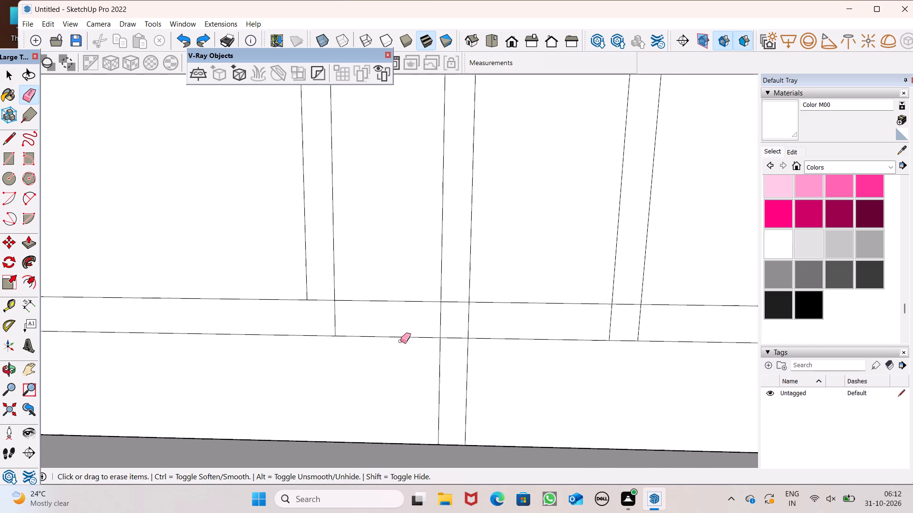
middle_drag(439, 358, 439, 267)
click(333, 301)
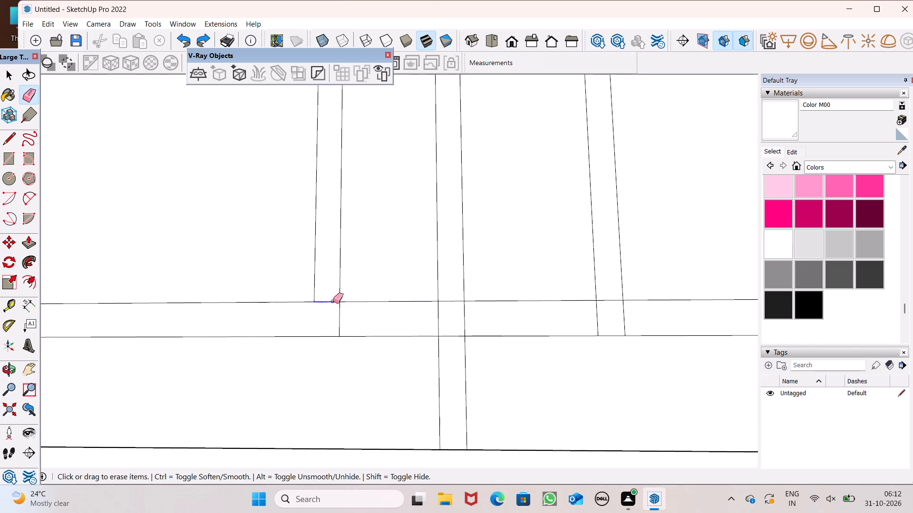
scroll(464, 318, up, 6)
click(445, 286)
click(448, 351)
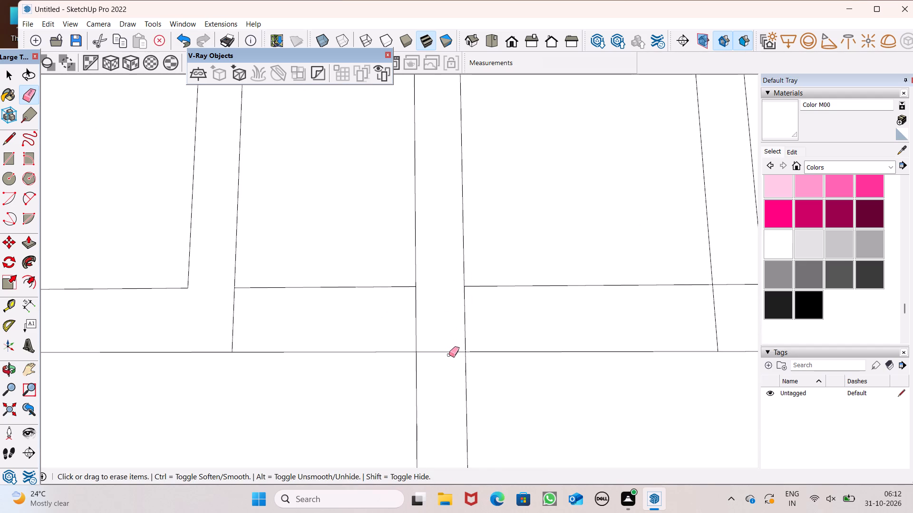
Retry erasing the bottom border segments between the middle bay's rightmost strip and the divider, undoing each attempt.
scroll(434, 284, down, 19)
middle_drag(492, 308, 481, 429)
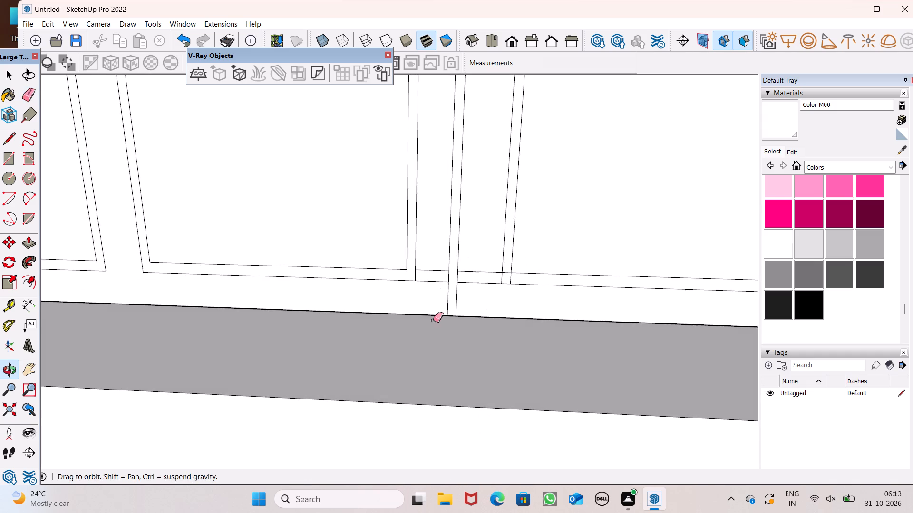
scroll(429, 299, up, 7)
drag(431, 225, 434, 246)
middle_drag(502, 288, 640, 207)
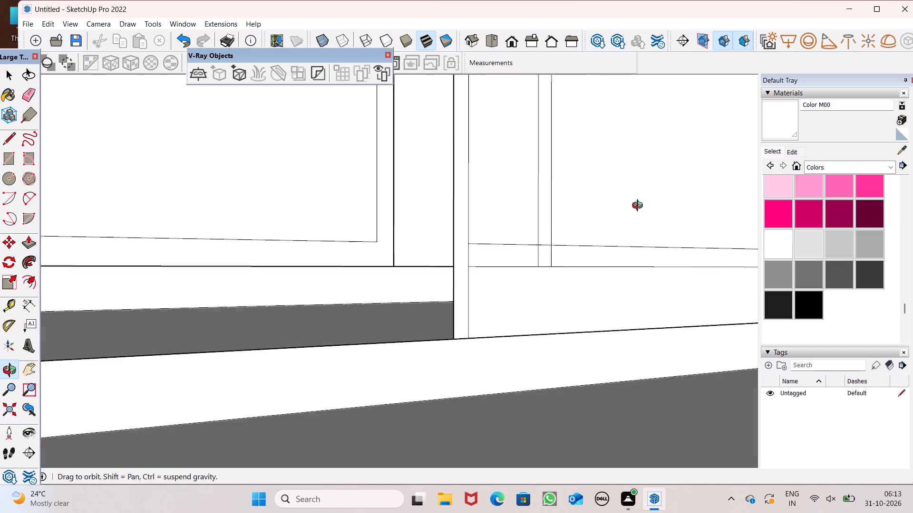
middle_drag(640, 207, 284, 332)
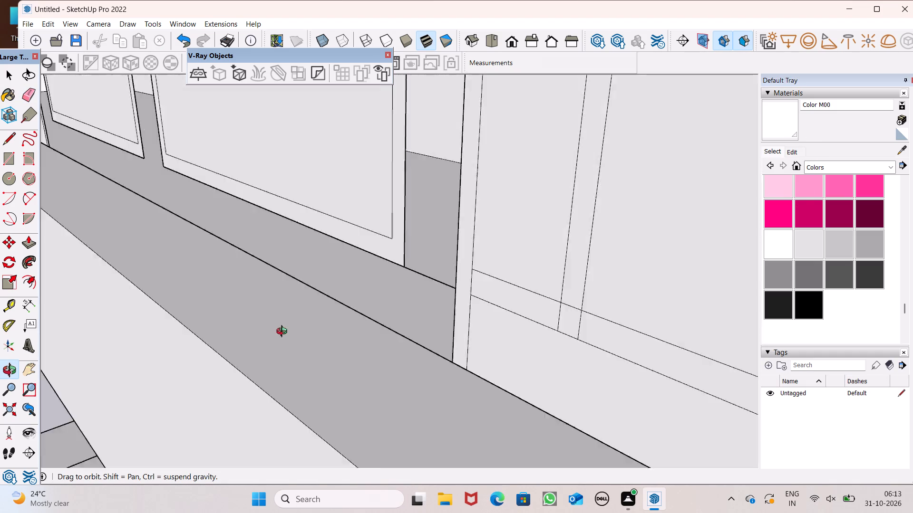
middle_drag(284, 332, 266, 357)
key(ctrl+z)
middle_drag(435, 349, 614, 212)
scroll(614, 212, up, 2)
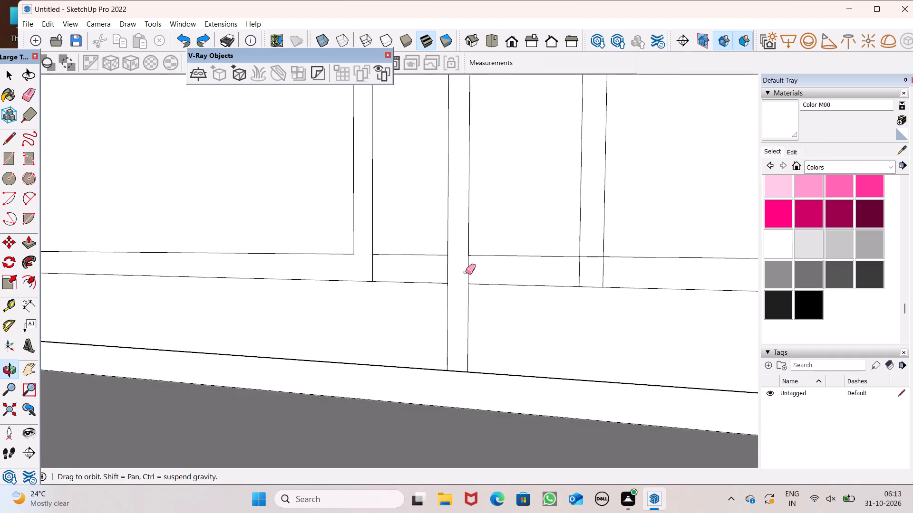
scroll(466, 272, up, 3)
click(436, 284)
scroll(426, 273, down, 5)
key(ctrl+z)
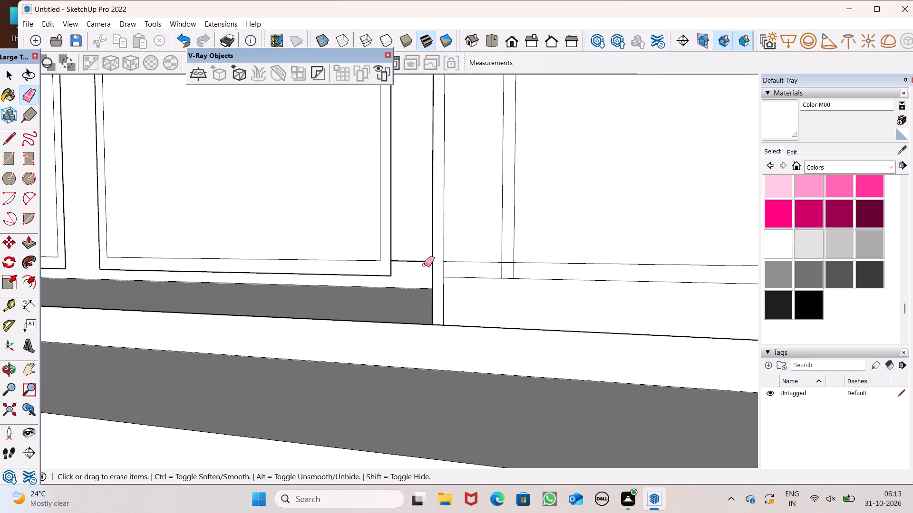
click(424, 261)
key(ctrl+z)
Erase both bottom border segments between the divider and the right bay's first strip.
ctrl+scroll(444, 278, down, 8)
scroll(461, 282, down, 3)
key(space)
scroll(460, 288, up, 1)
scroll(460, 288, down, 1)
scroll(460, 288, up, 5)
scroll(428, 255, up, 14)
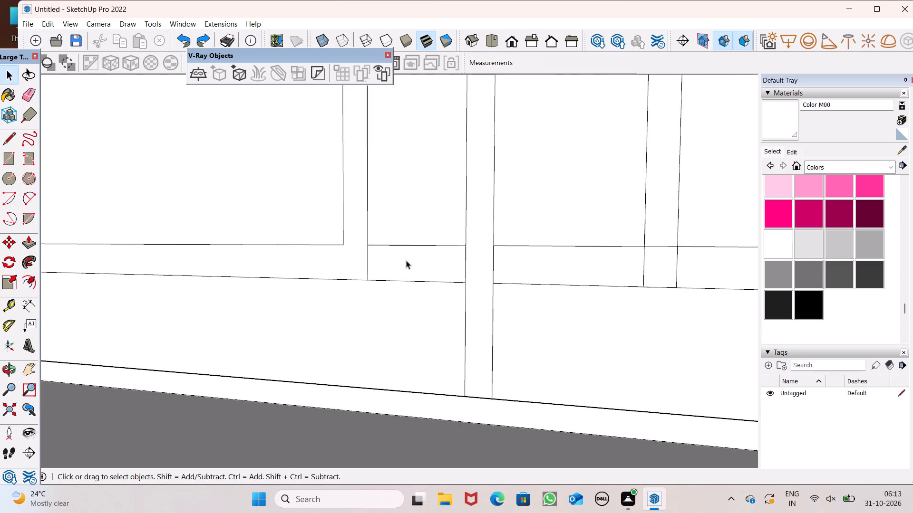
scroll(408, 257, down, 6)
scroll(412, 281, up, 1)
middle_drag(415, 285, 619, 345)
scroll(427, 287, down, 5)
middle_drag(501, 291, 438, 285)
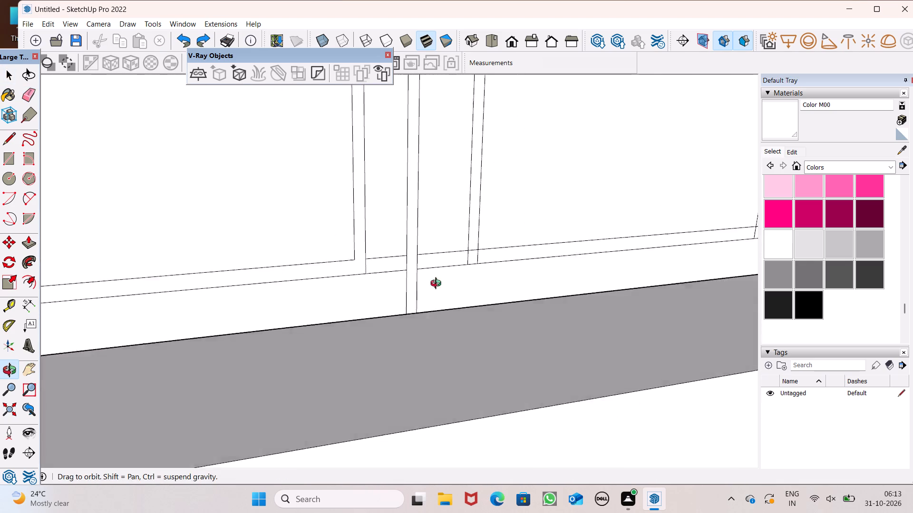
middle_drag(438, 285, 407, 278)
click(30, 93)
scroll(501, 214, up, 5)
drag(405, 263, 404, 288)
drag(407, 288, 412, 291)
Erase the leftover inner edges crossing the bottom corner of the right bay's first strip.
scroll(467, 284, up, 7)
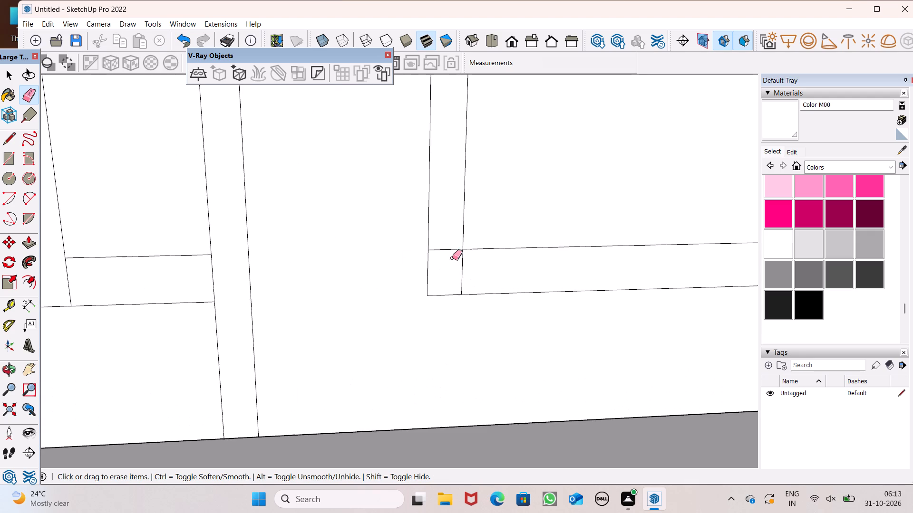
drag(450, 251, 467, 266)
drag(463, 263, 453, 250)
click(451, 246)
Erase the top border's lower line segment between the divider and the right bay's first strip.
scroll(389, 286, down, 9)
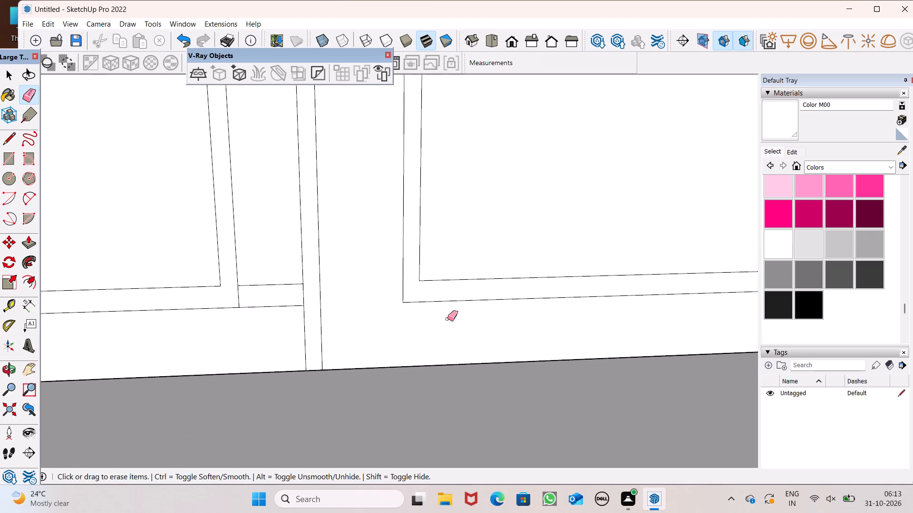
scroll(447, 320, down, 19)
scroll(422, 315, up, 1)
middle_drag(422, 314, 388, 396)
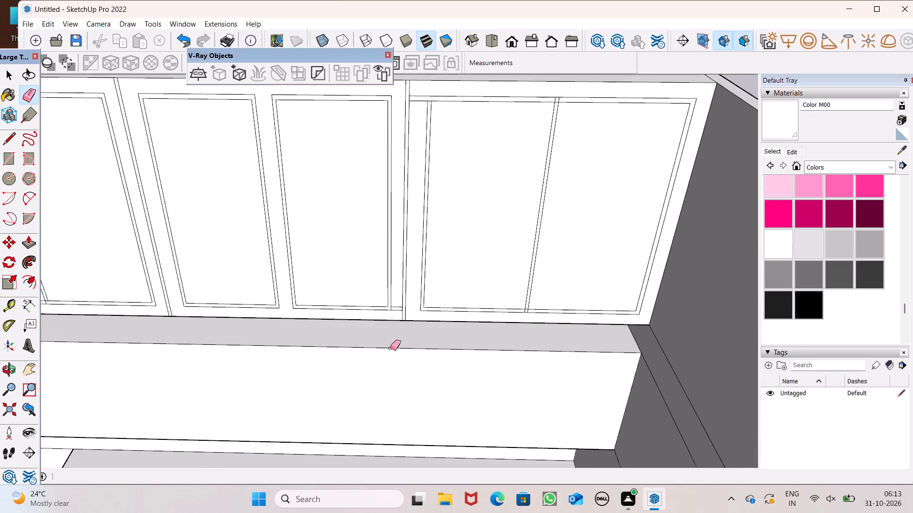
scroll(392, 345, down, 5)
scroll(440, 205, up, 15)
drag(408, 178, 401, 214)
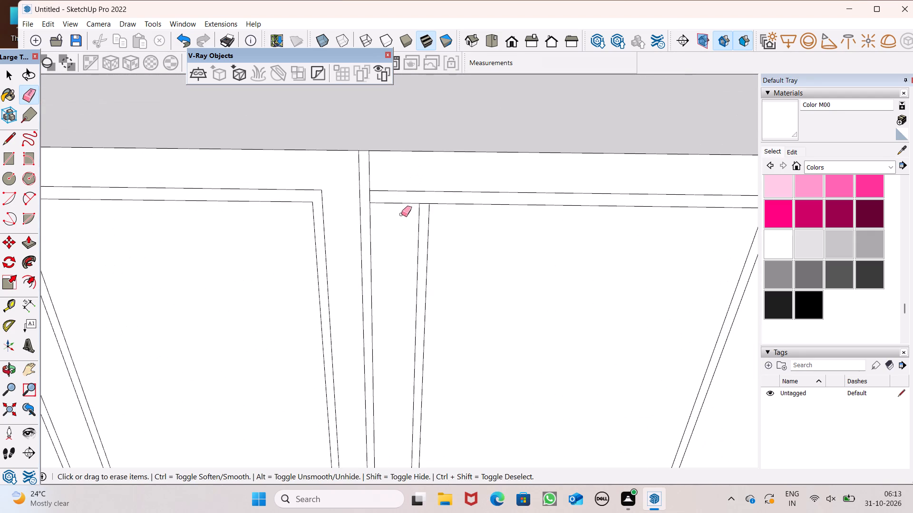
drag(401, 214, 397, 209)
Draw a short line extending the right bay's first strip up to the top border's upper line.
click(12, 135)
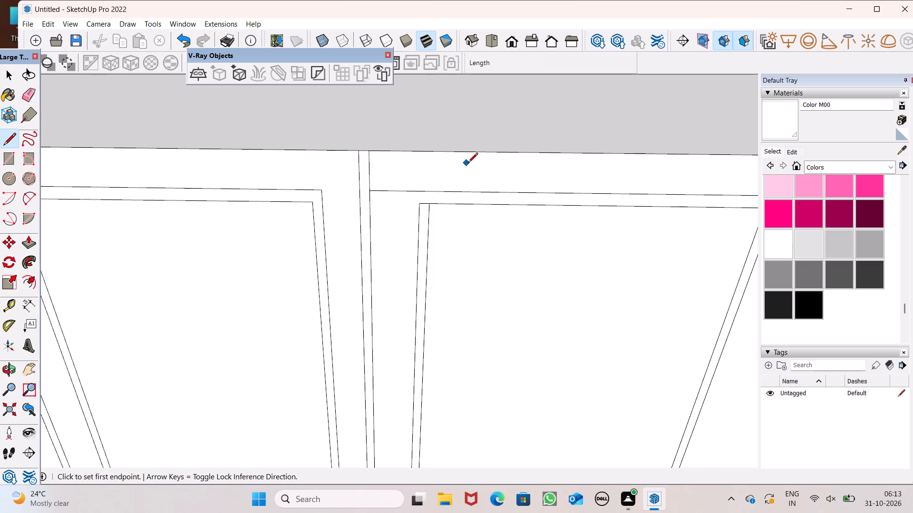
scroll(468, 163, up, 3)
click(405, 216)
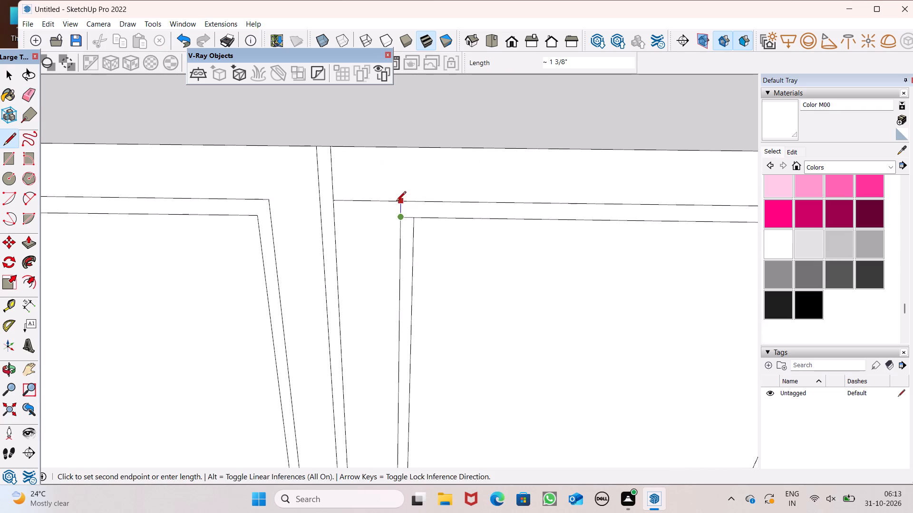
click(398, 202)
Erase the leftover top border line between the divider and the right bay's first strip, plus the short edge crossing the strip's top corner.
drag(36, 93, 42, 94)
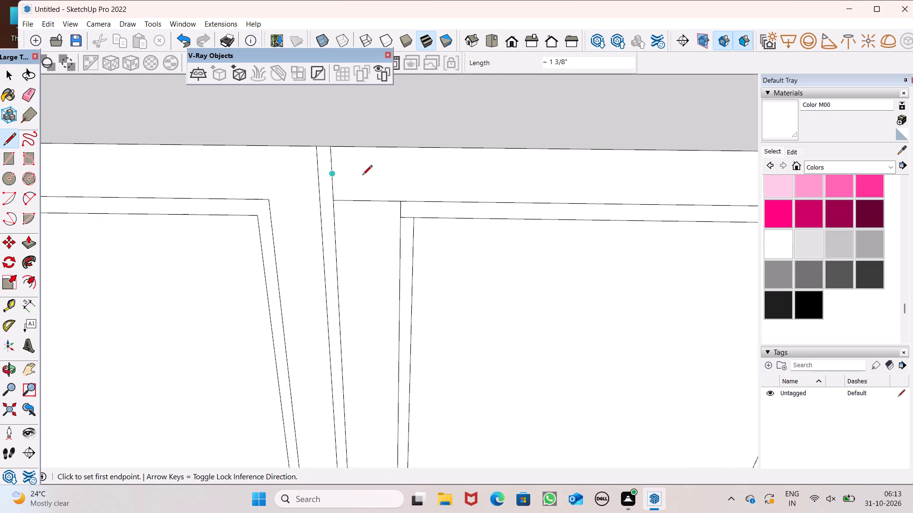
click(33, 91)
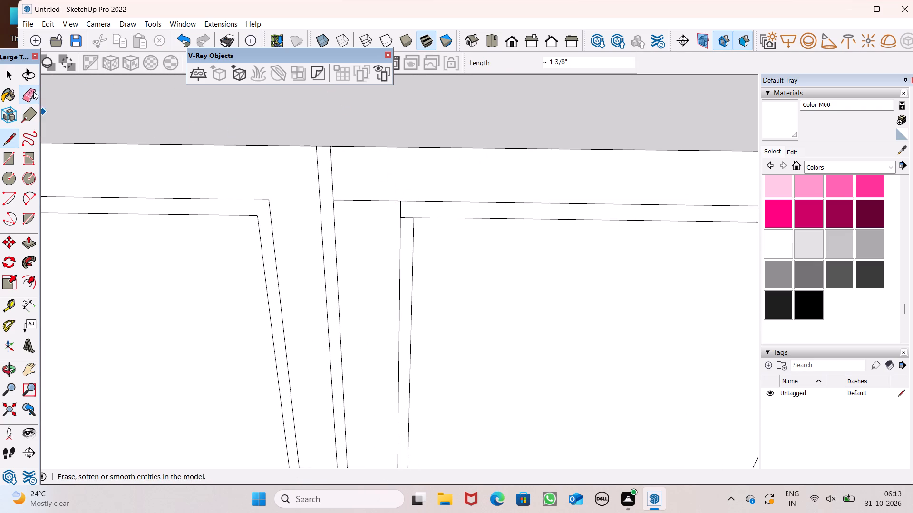
drag(387, 194, 386, 201)
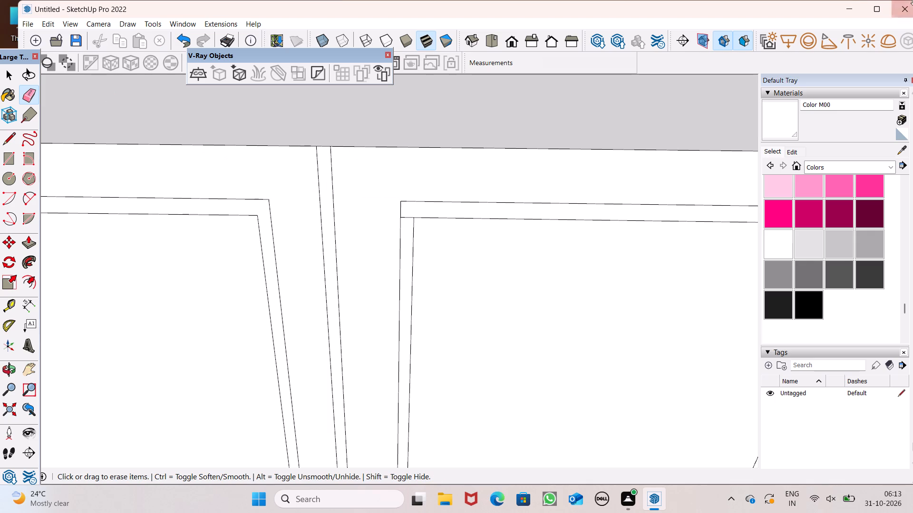
scroll(444, 223, up, 6)
drag(391, 206, 387, 212)
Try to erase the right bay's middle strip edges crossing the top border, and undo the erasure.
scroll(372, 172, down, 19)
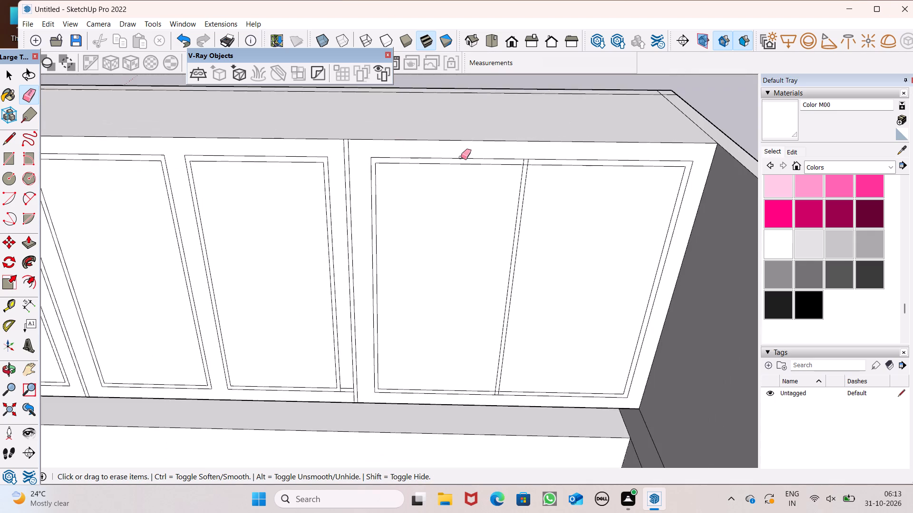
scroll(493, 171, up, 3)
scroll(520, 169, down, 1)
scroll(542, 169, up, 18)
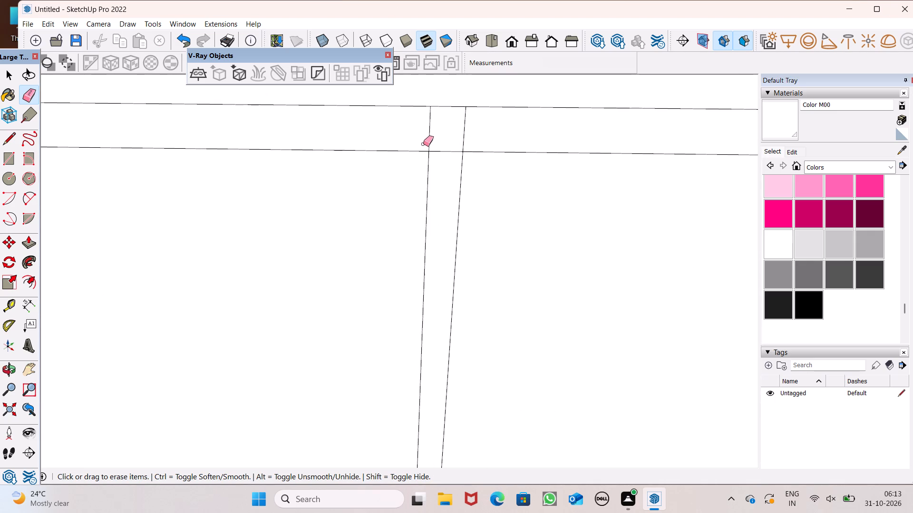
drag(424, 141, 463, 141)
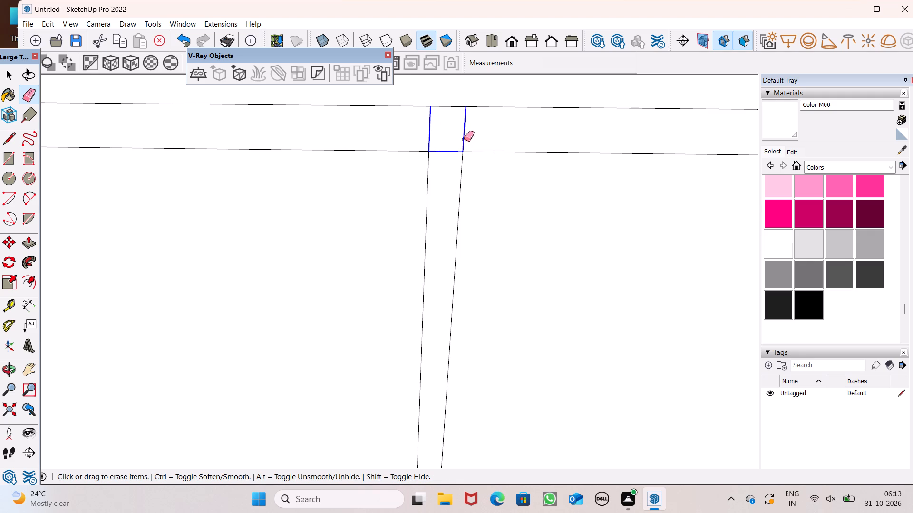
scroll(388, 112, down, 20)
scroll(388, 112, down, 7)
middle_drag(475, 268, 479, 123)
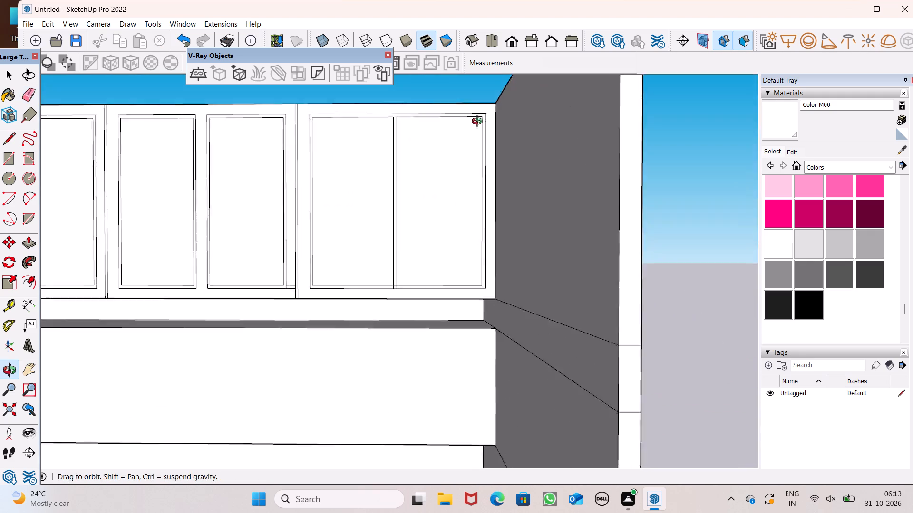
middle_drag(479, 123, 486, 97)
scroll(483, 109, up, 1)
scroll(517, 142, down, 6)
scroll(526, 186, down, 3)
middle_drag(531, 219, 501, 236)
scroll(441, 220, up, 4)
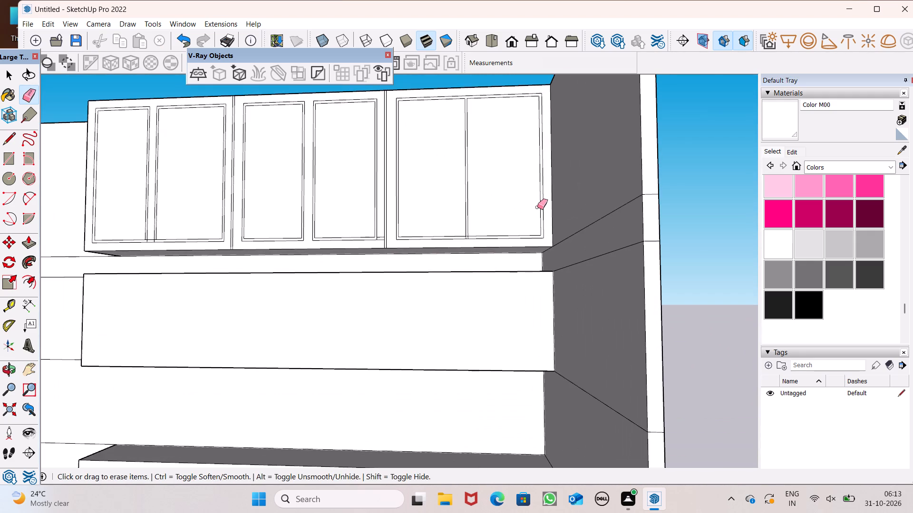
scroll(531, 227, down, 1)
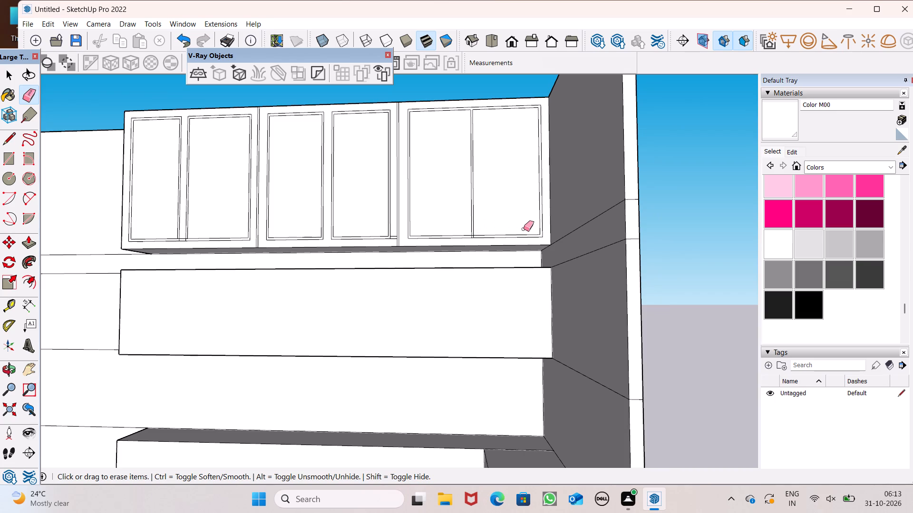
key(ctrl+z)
Erase the middle strip's two short edges crossing the bottom border of the right bay.
scroll(451, 178, up, 7)
scroll(484, 187, down, 4)
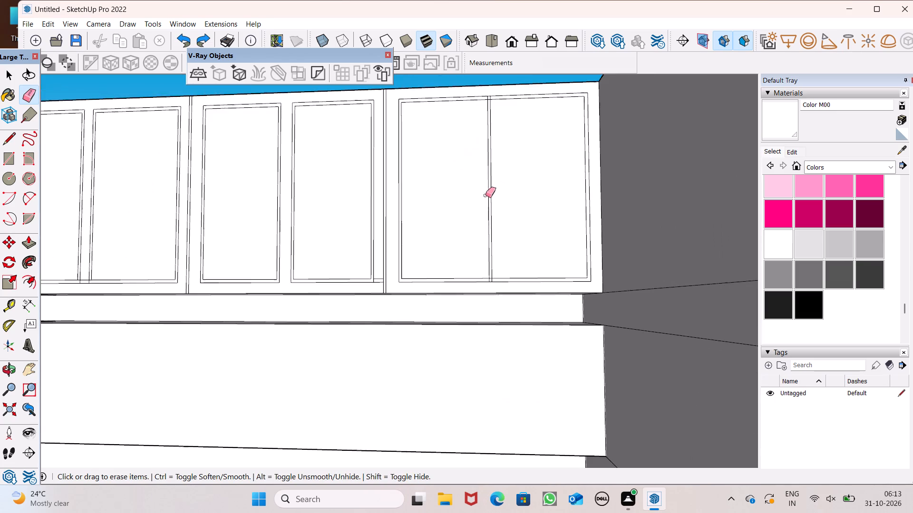
scroll(492, 307, up, 15)
drag(488, 249, 460, 253)
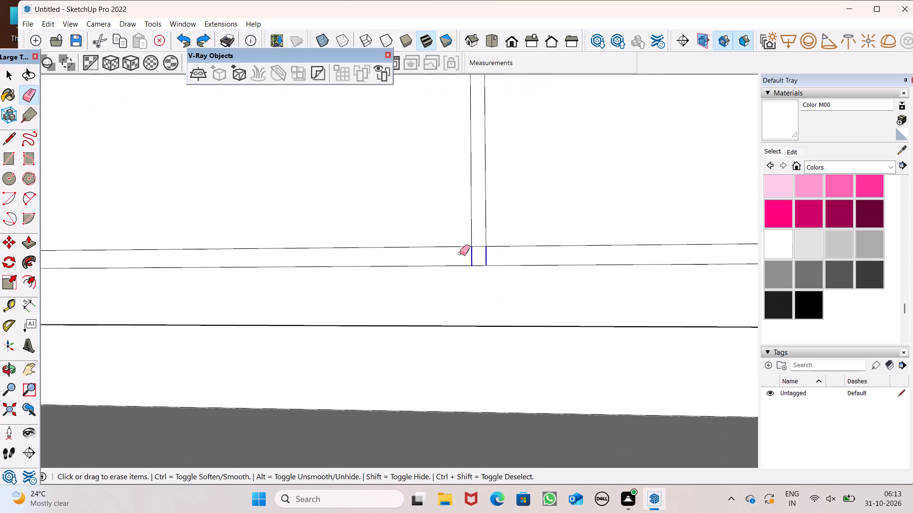
drag(460, 253, 478, 256)
Erase the middle strip's two short edges crossing the top border of the right bay.
scroll(463, 266, down, 8)
scroll(546, 326, down, 7)
middle_drag(568, 288, 583, 350)
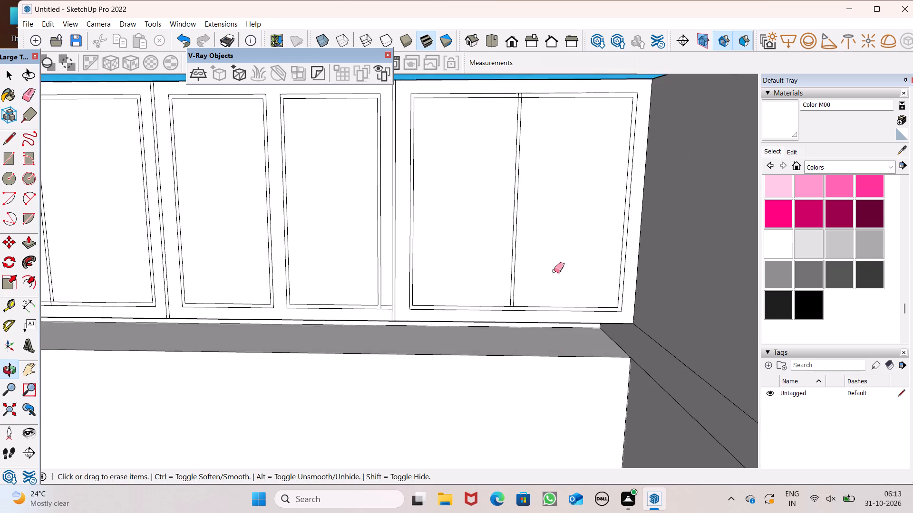
scroll(492, 111, up, 8)
scroll(571, 87, up, 6)
middle_click(571, 87)
drag(546, 90, 532, 89)
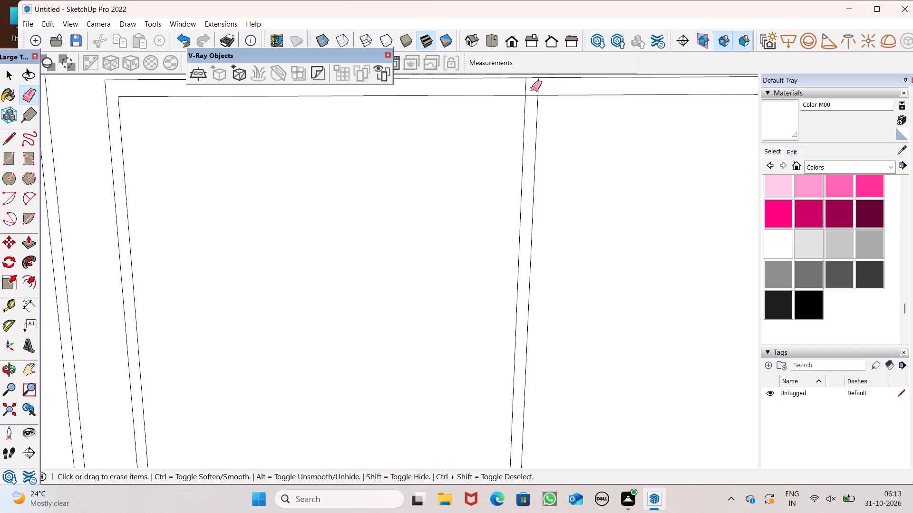
drag(532, 89, 516, 88)
Move the right bay's middle strip about 5 5/8" toward the divider along the front face.
key(space)
scroll(581, 176, up, 4)
double_click(503, 230)
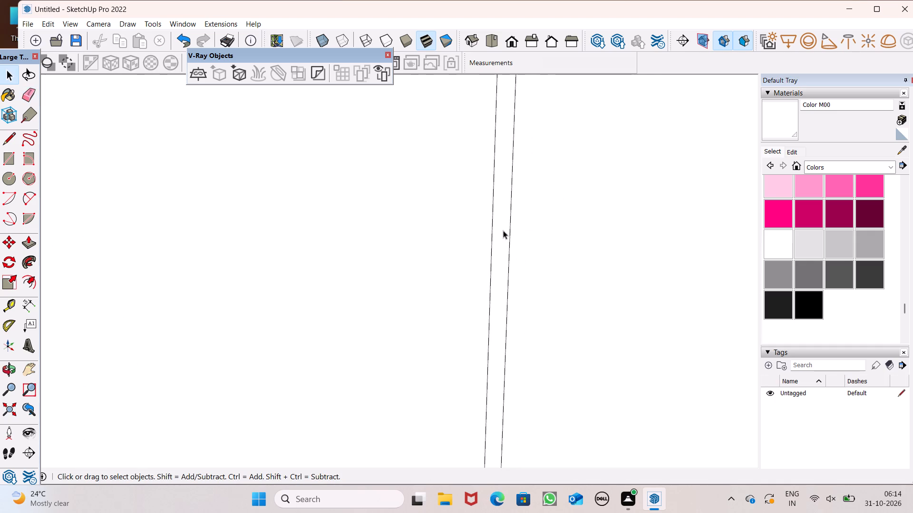
scroll(520, 341, down, 10)
key(m)
key(Return)
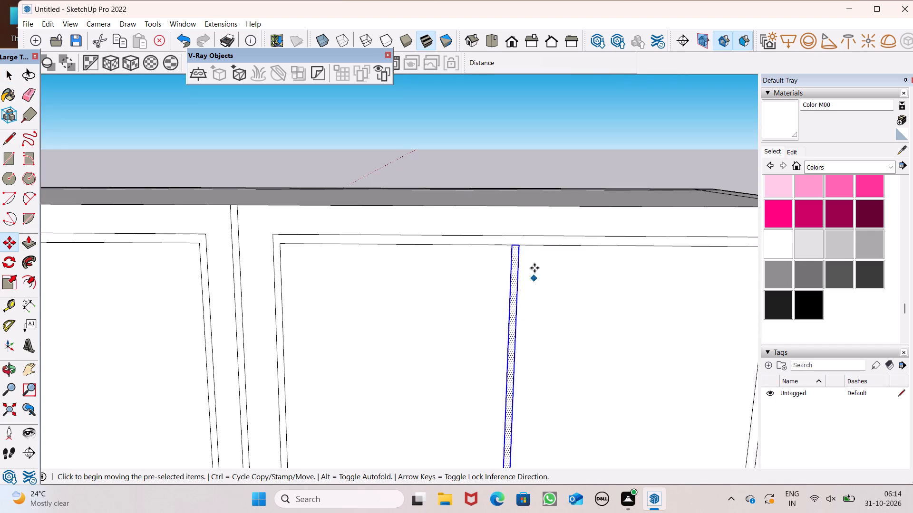
scroll(536, 258, up, 18)
scroll(658, 228, down, 8)
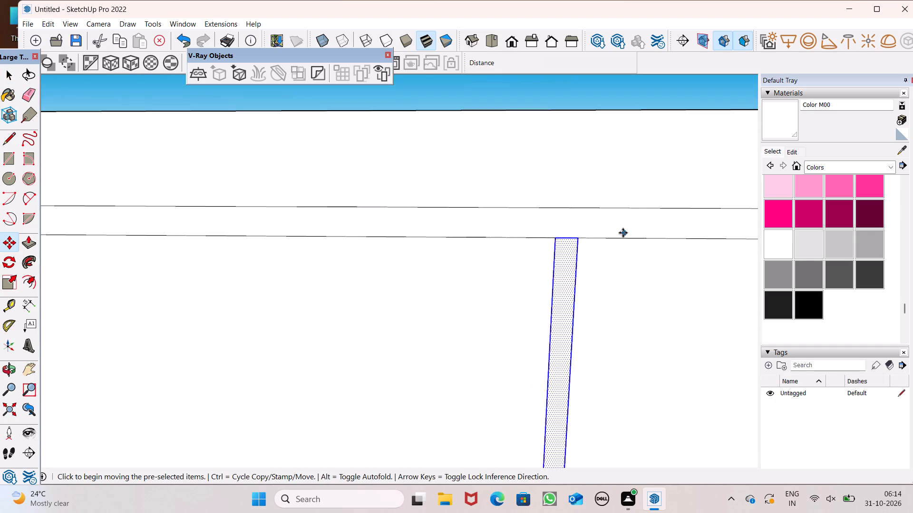
scroll(623, 233, down, 3)
drag(582, 252, 553, 256)
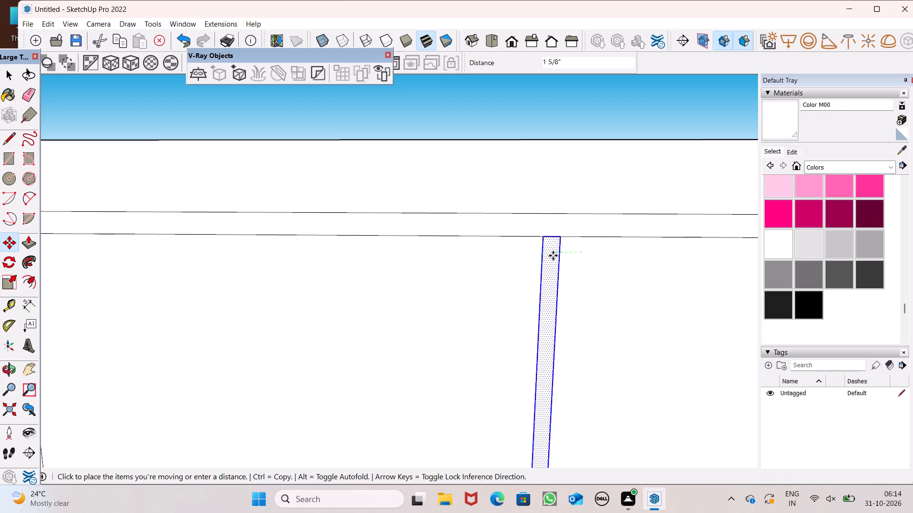
drag(553, 256, 485, 250)
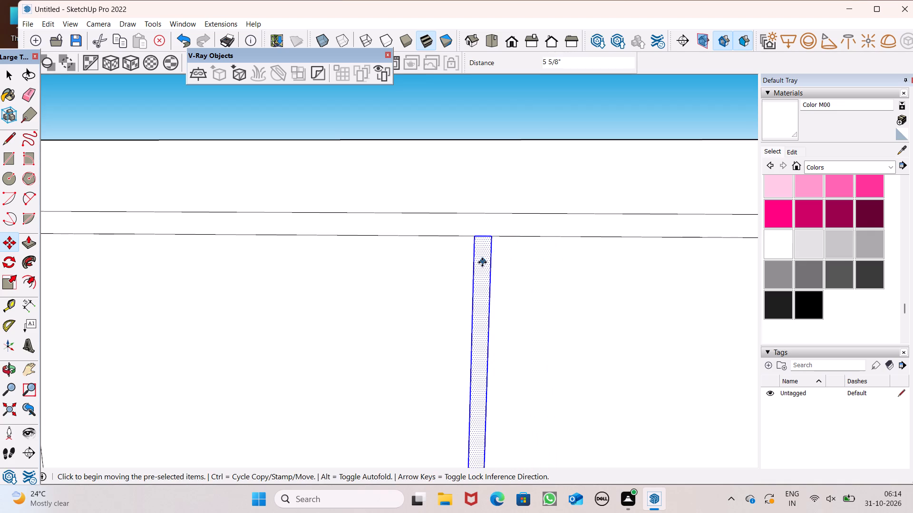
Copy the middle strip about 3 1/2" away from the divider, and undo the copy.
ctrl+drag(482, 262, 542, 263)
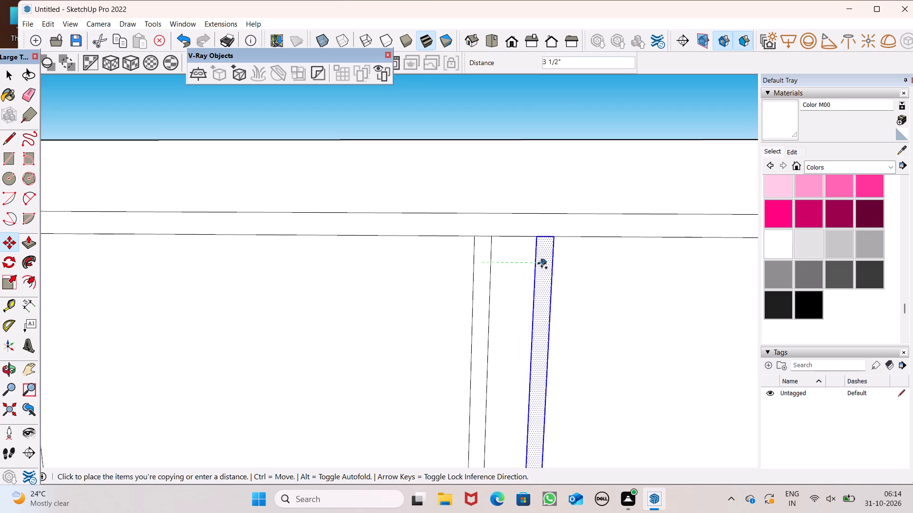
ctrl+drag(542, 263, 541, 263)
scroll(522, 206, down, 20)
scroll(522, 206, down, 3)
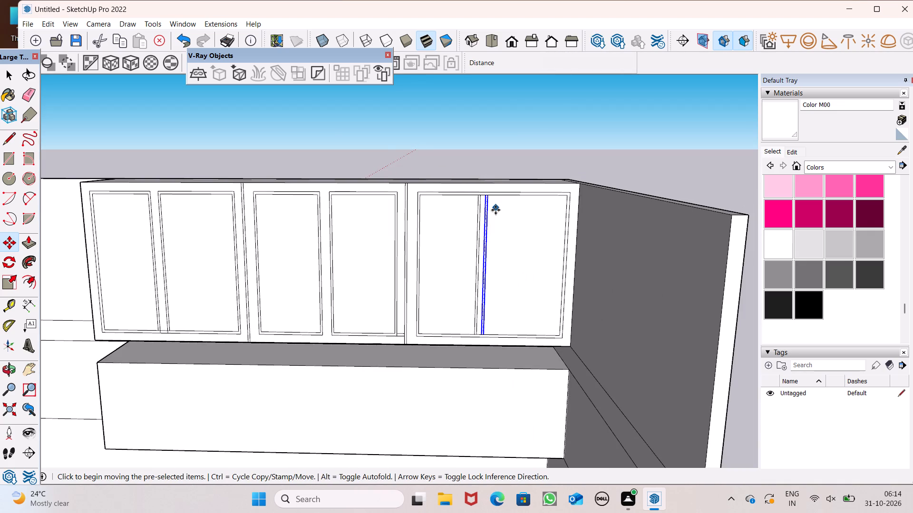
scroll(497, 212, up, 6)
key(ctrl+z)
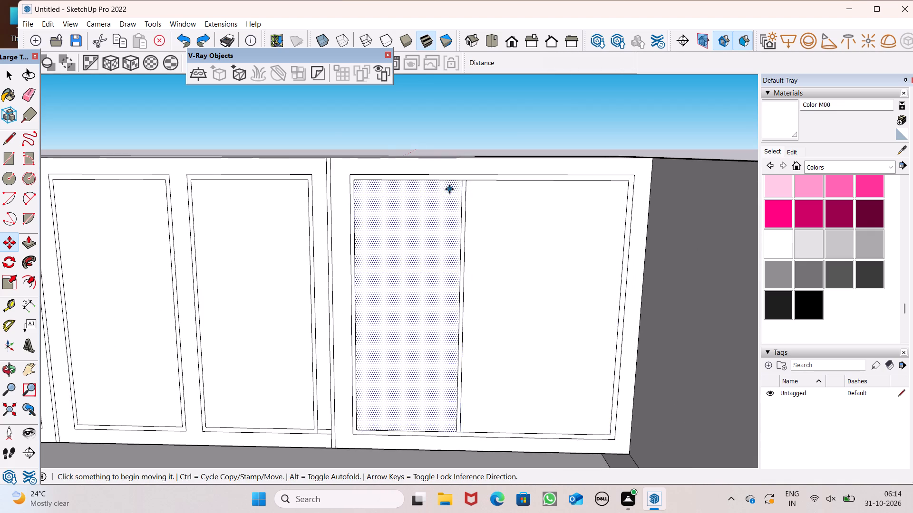
Move the right bay's middle strip about 1 1/2" away from the divider.
scroll(449, 189, up, 3)
key(space)
double_click(466, 194)
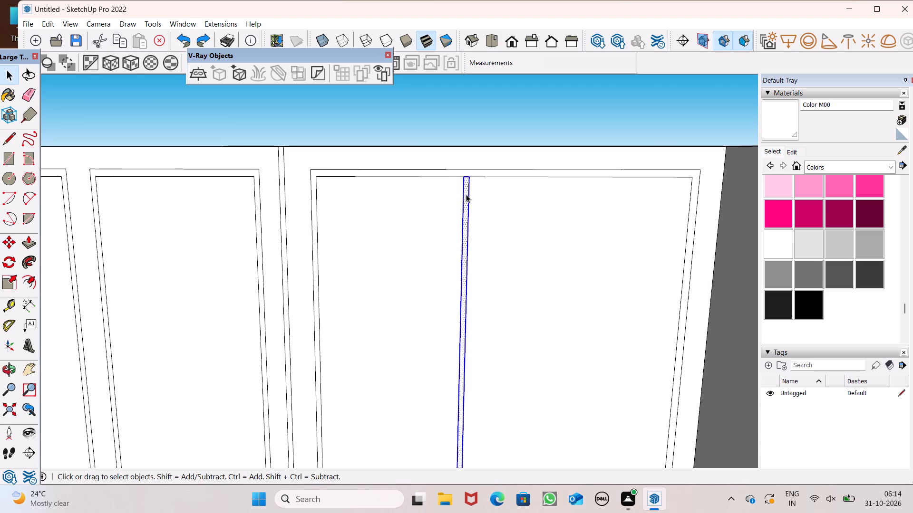
key(m)
key(Return)
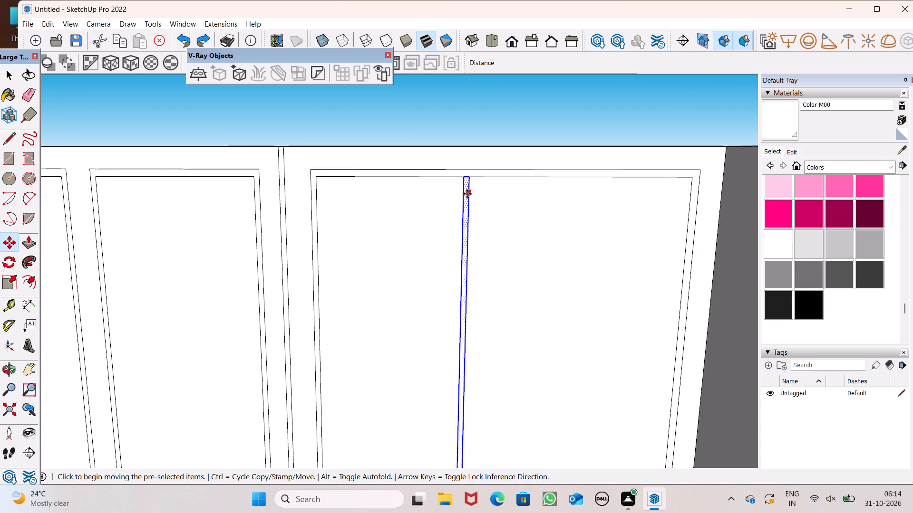
drag(466, 198, 471, 198)
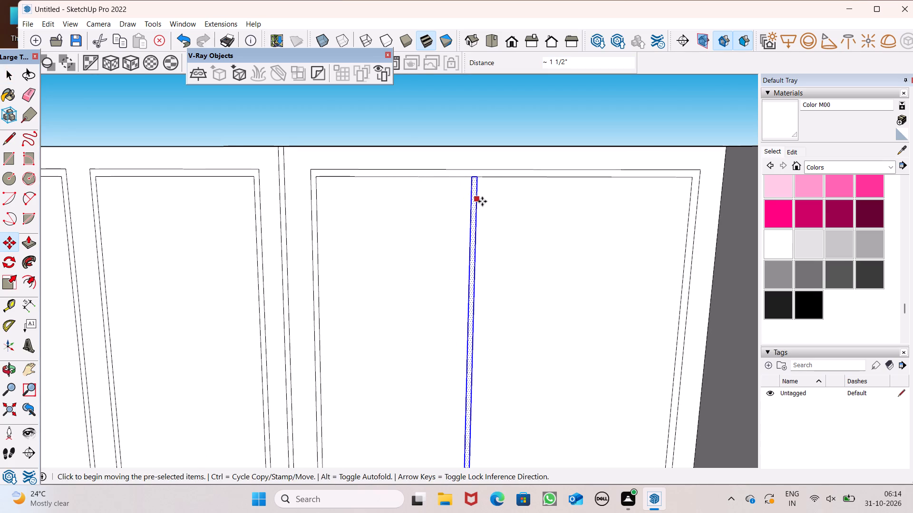
Copy the middle strip farther from the divider to form a second strip in the right bay, with a gap between them.
drag(477, 204, 504, 204)
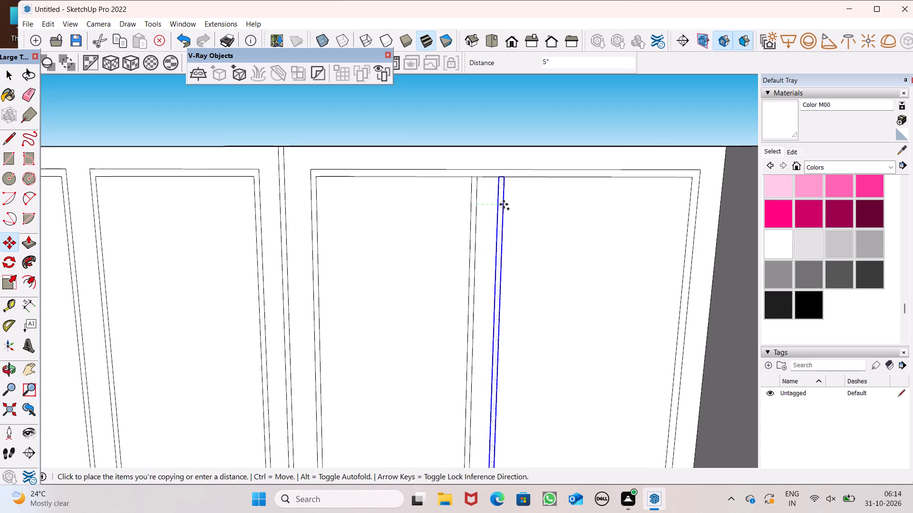
drag(504, 204, 513, 204)
scroll(499, 180, down, 9)
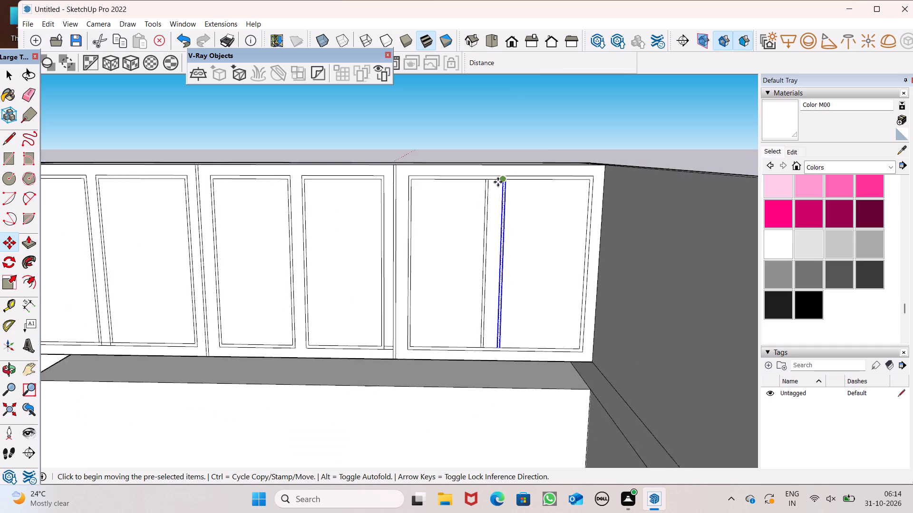
key(space)
click(506, 134)
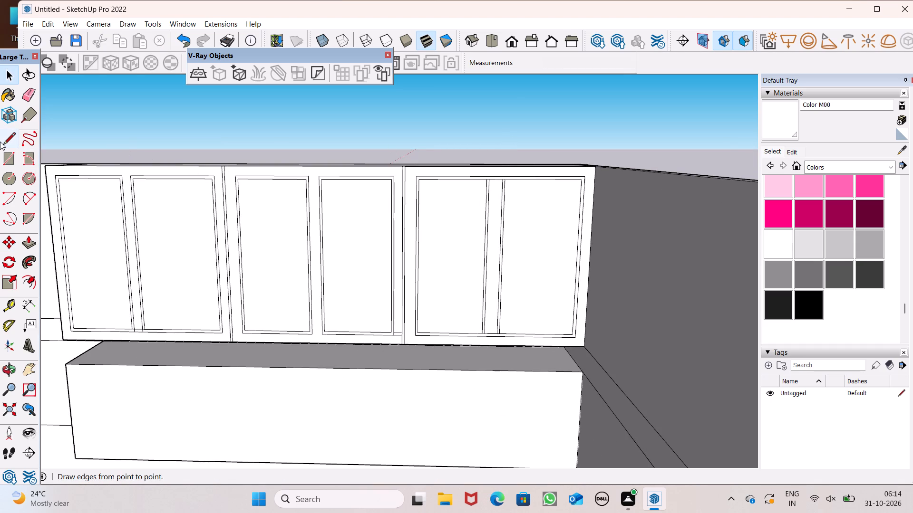
Draw two short lines extending the facing edges of the right bay's two middle strips up to the top border's upper line.
click(0, 138)
scroll(472, 192, up, 12)
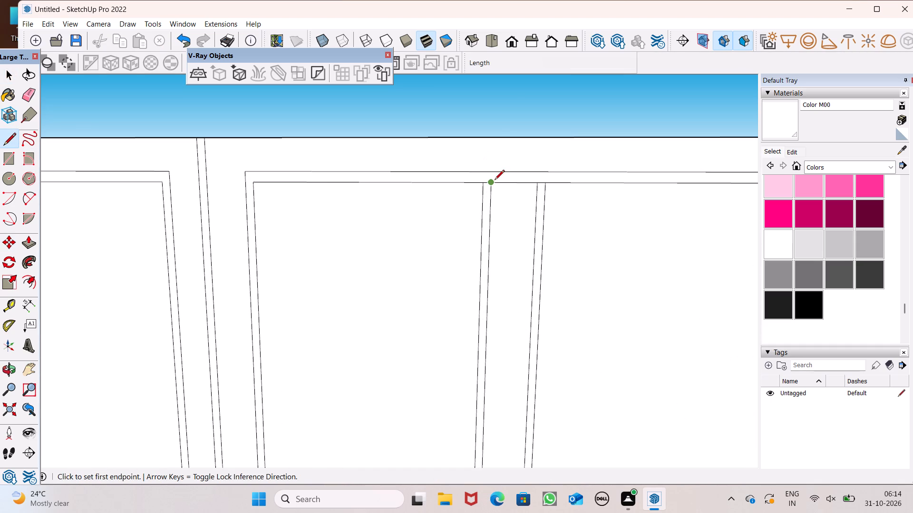
click(493, 185)
click(489, 173)
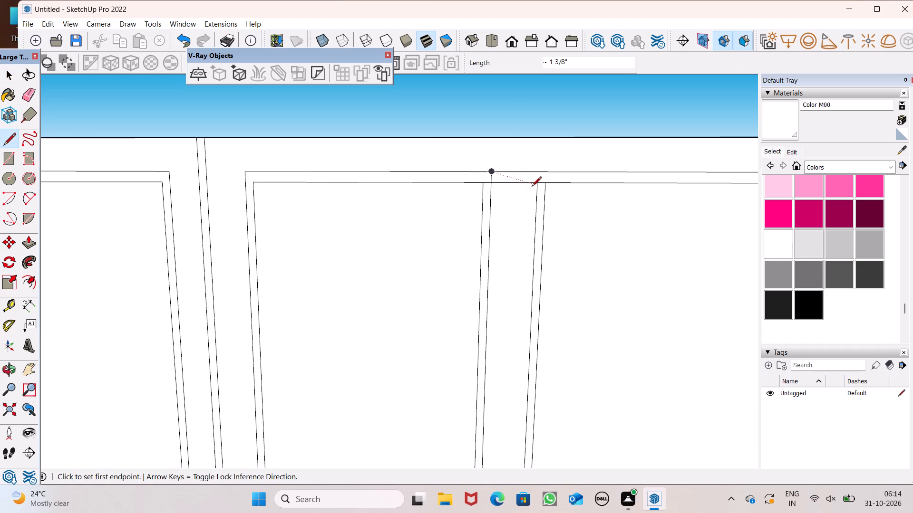
click(537, 184)
click(540, 175)
Erase both top border segments in the gap between the right bay's two middle strips.
click(30, 95)
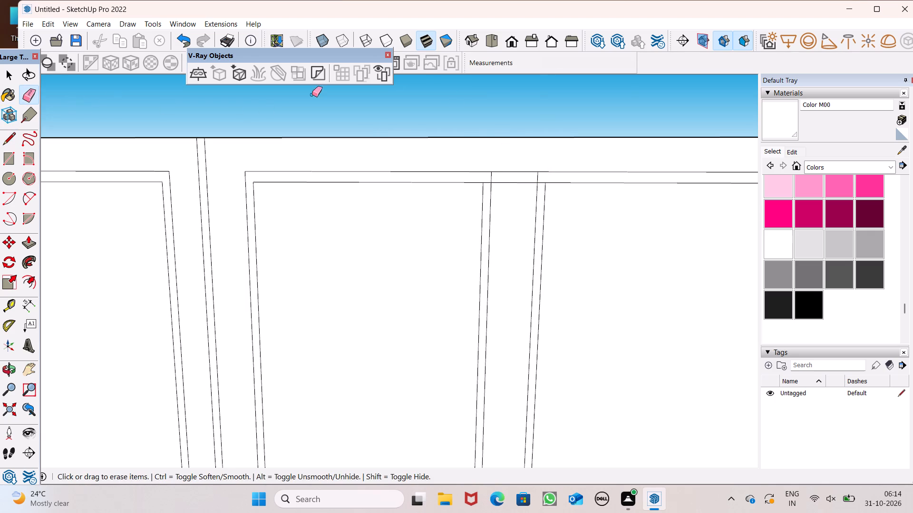
drag(526, 162, 515, 191)
scroll(512, 123, down, 9)
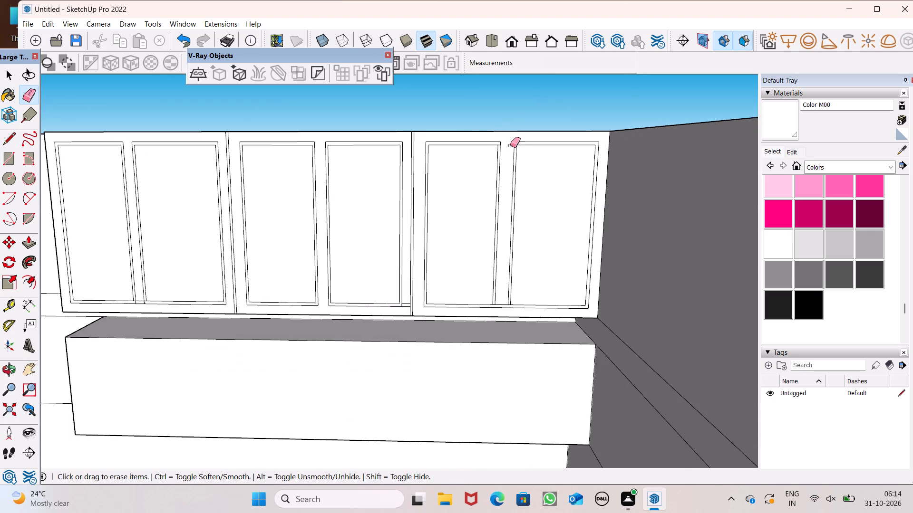
Erase the inner top border segments that cross the upper ends of the right bay's two middle strips.
scroll(515, 148, up, 9)
scroll(587, 194, up, 9)
scroll(483, 123, up, 7)
middle_click(482, 123)
drag(503, 125, 504, 137)
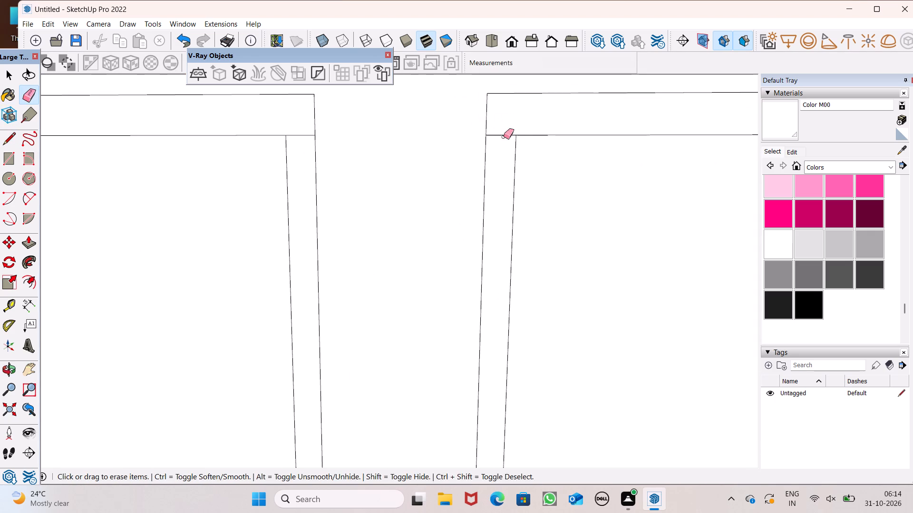
drag(504, 137, 504, 143)
drag(292, 130, 294, 143)
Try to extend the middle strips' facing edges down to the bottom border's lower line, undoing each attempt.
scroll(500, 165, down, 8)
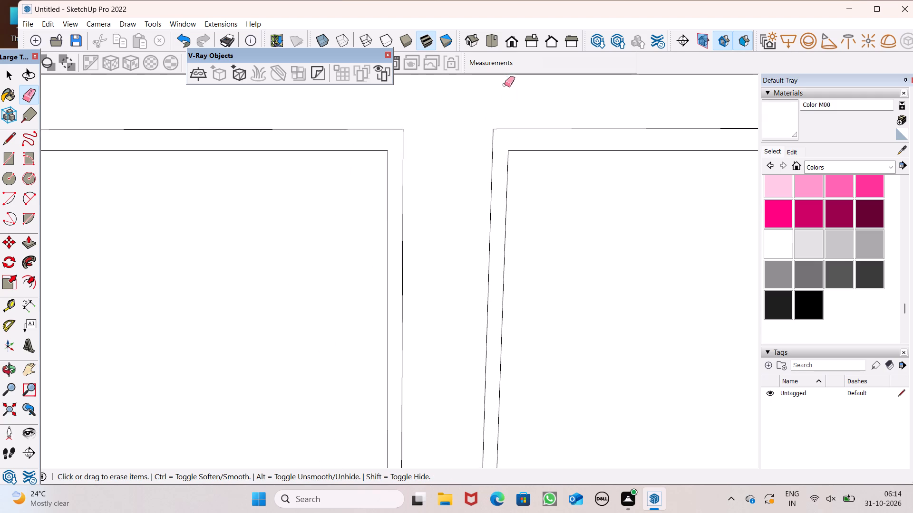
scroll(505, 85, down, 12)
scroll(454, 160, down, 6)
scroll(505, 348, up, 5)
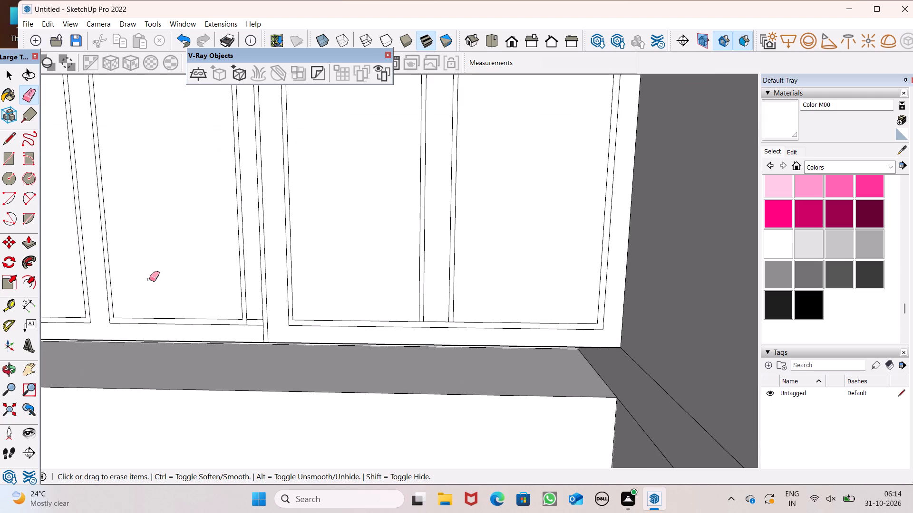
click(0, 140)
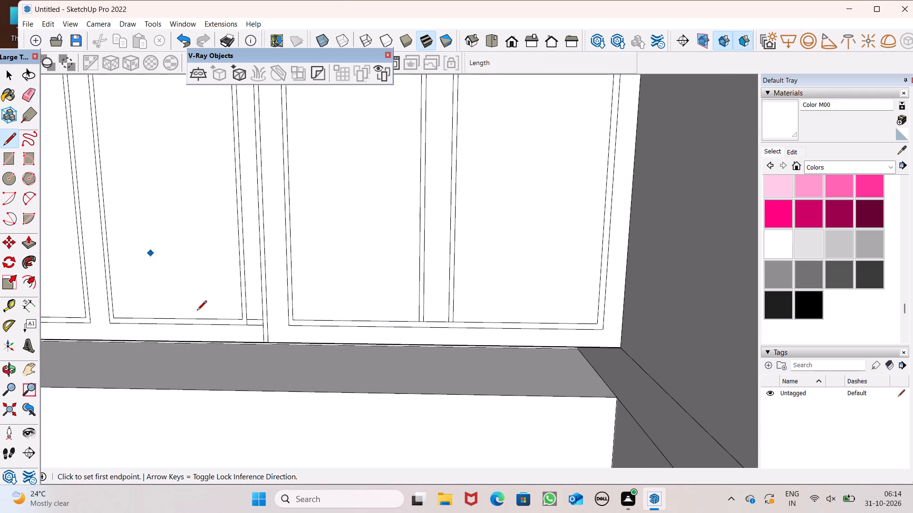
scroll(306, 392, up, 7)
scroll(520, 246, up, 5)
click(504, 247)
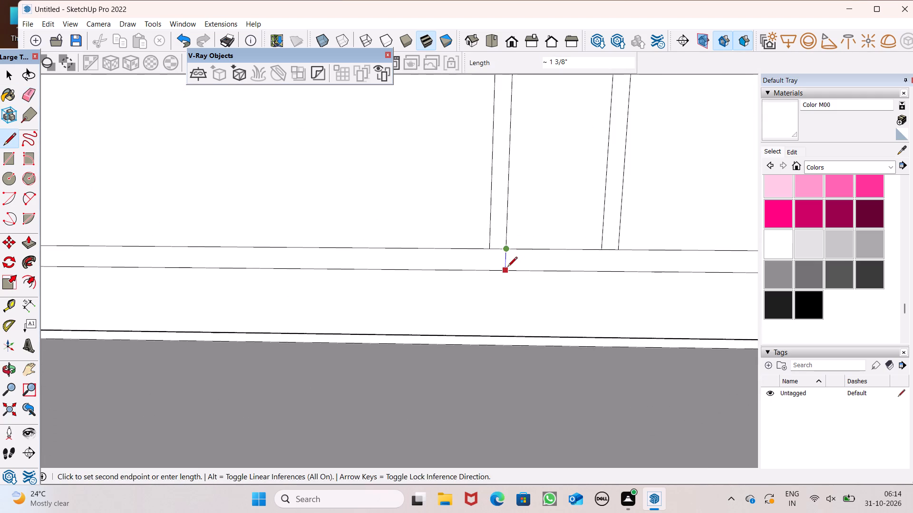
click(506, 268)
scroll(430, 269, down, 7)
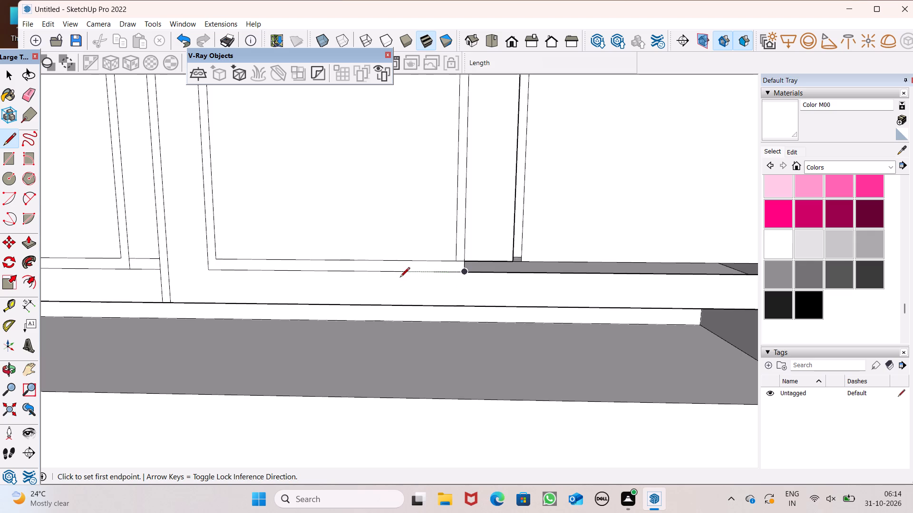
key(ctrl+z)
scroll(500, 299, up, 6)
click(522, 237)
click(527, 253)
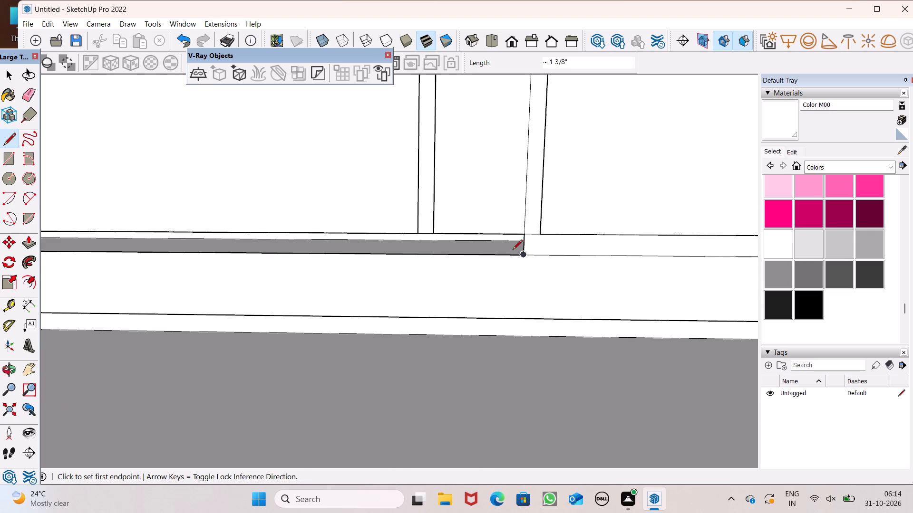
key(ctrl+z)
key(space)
Place a vertical guide in the gap between the right bay's two middle strips, parallel to the first strip's edge.
scroll(476, 261, down, 14)
key(space)
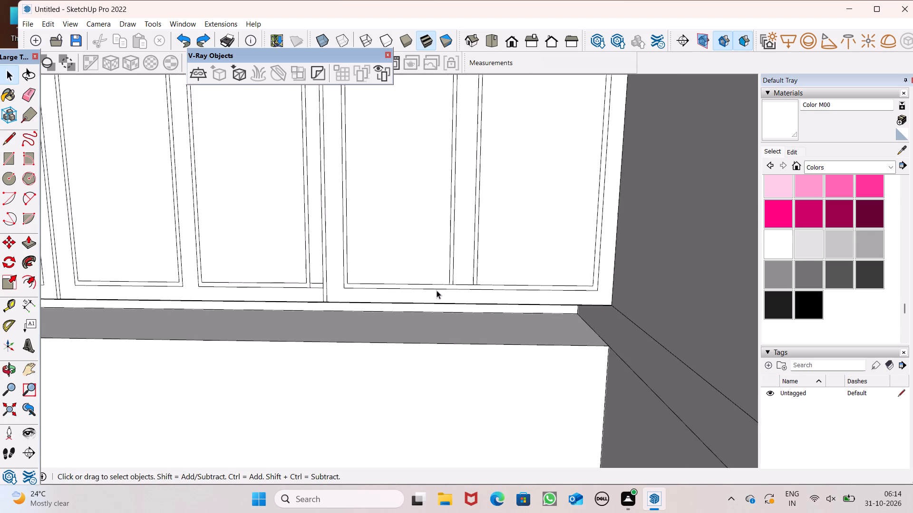
scroll(443, 295, down, 7)
scroll(522, 263, down, 4)
scroll(495, 248, up, 5)
scroll(504, 245, down, 5)
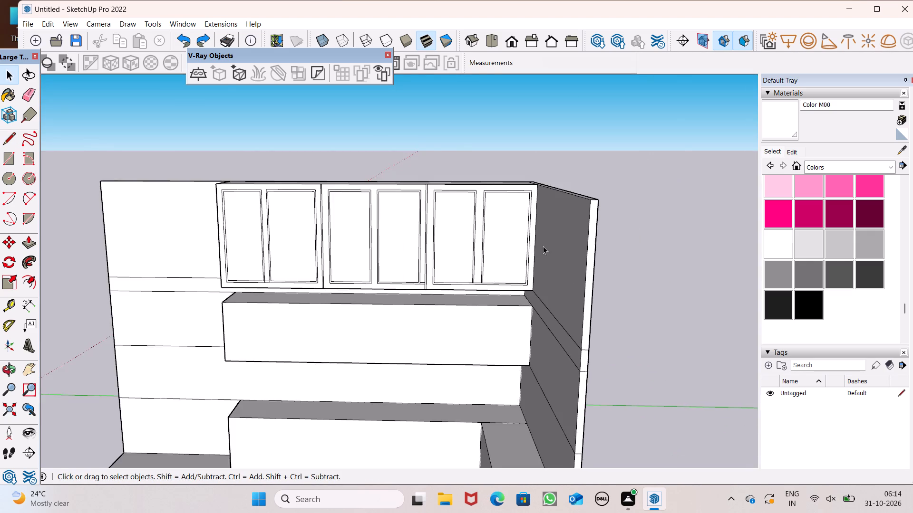
scroll(543, 246, down, 5)
scroll(380, 245, up, 2)
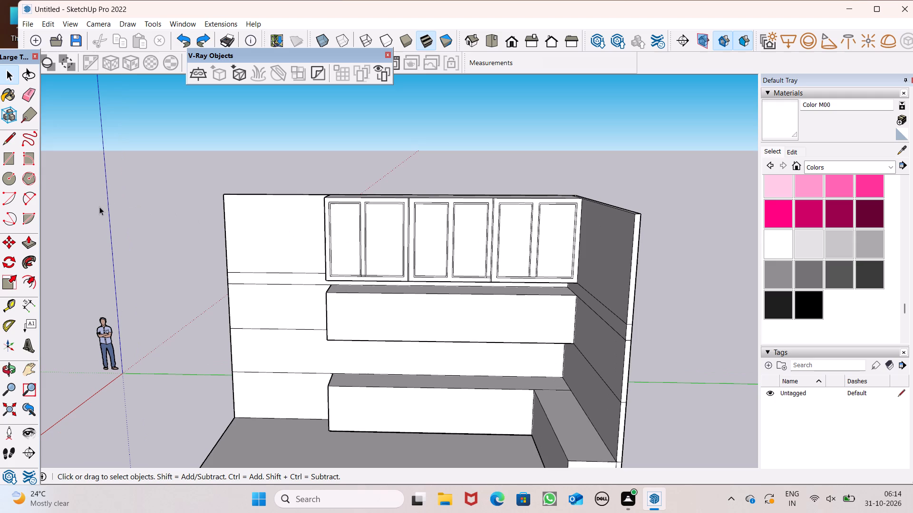
click(5, 157)
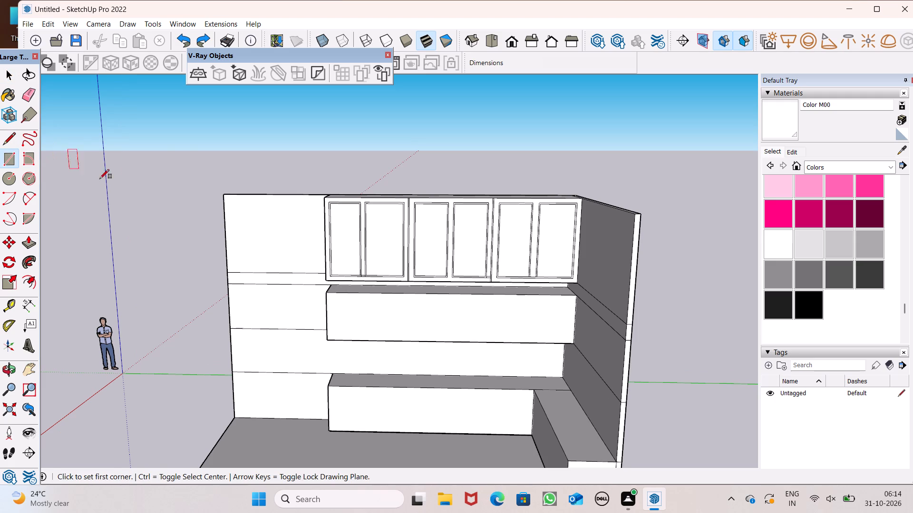
drag(13, 309, 13, 308)
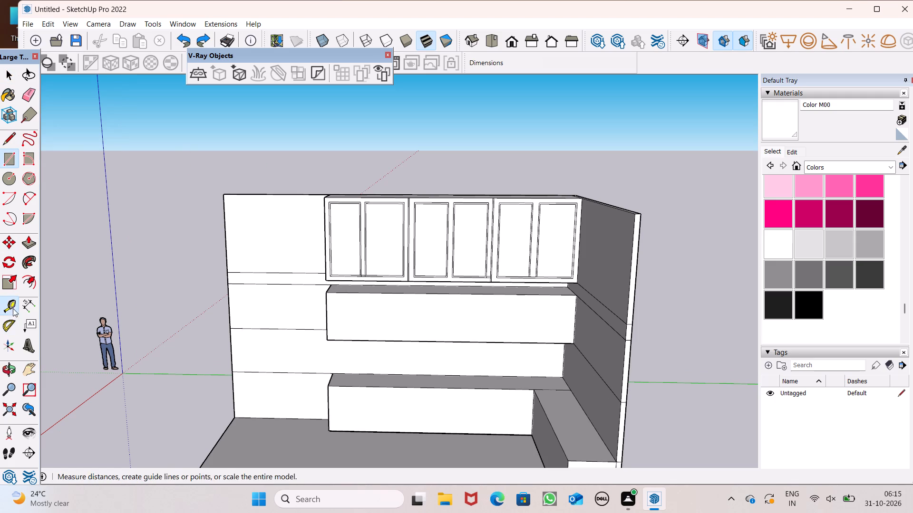
drag(13, 308, 19, 304)
scroll(521, 230, up, 6)
scroll(557, 200, up, 8)
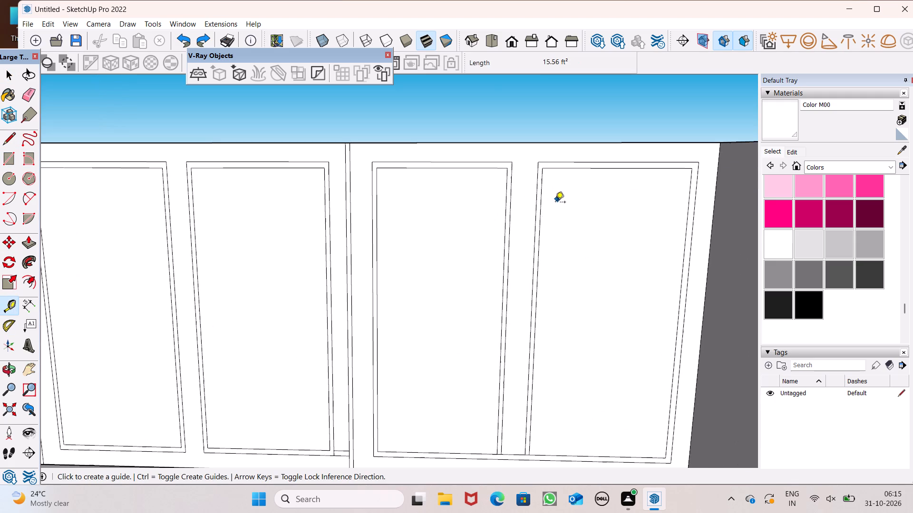
click(510, 299)
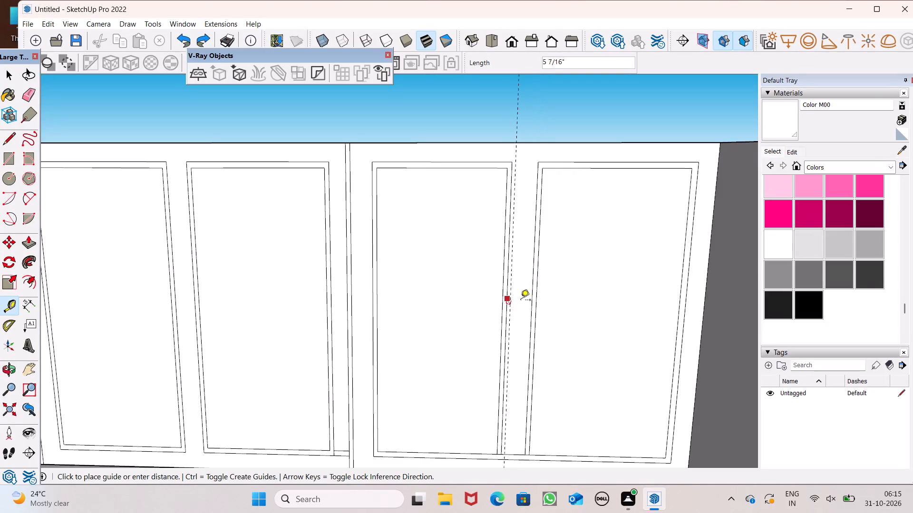
scroll(524, 301, up, 4)
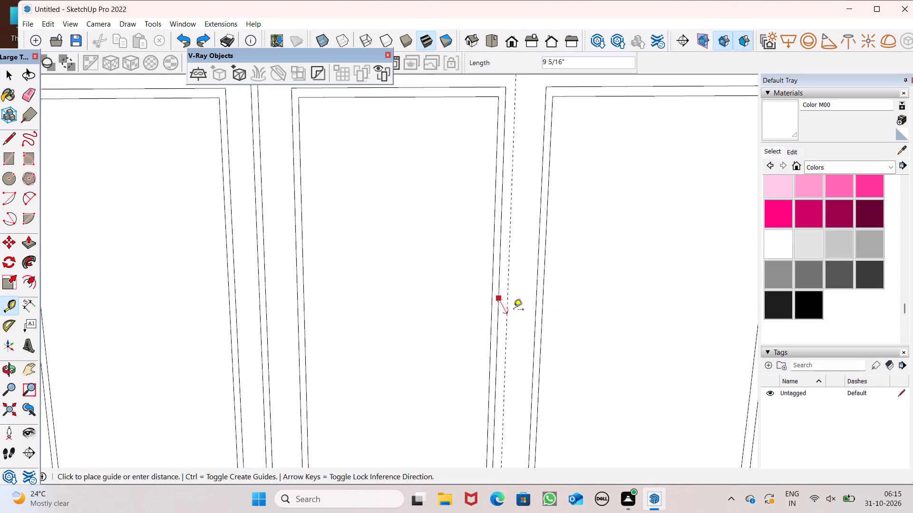
click(514, 307)
Place a second vertical guide offset 1" from the first guide, toward the farther middle strip.
click(514, 306)
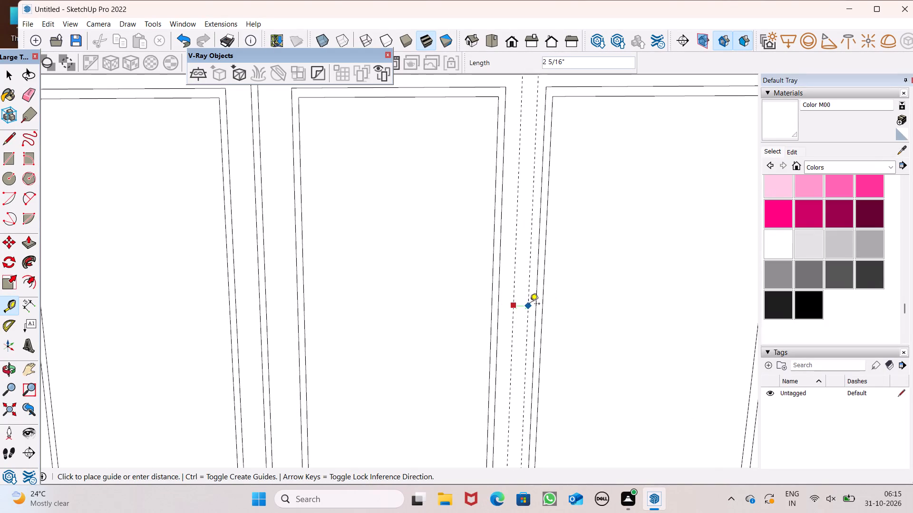
key(1)
key(shift+quotedbl)
key(Return)
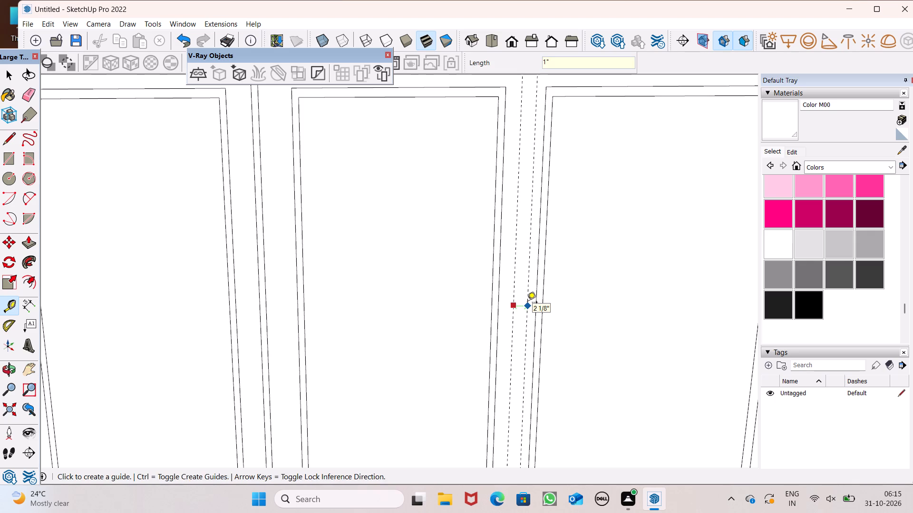
Draw a narrow rectangle between the two guides from the block front's top edge to its bottom edge, about 6' 8" tall.
scroll(496, 272, down, 7)
key(space)
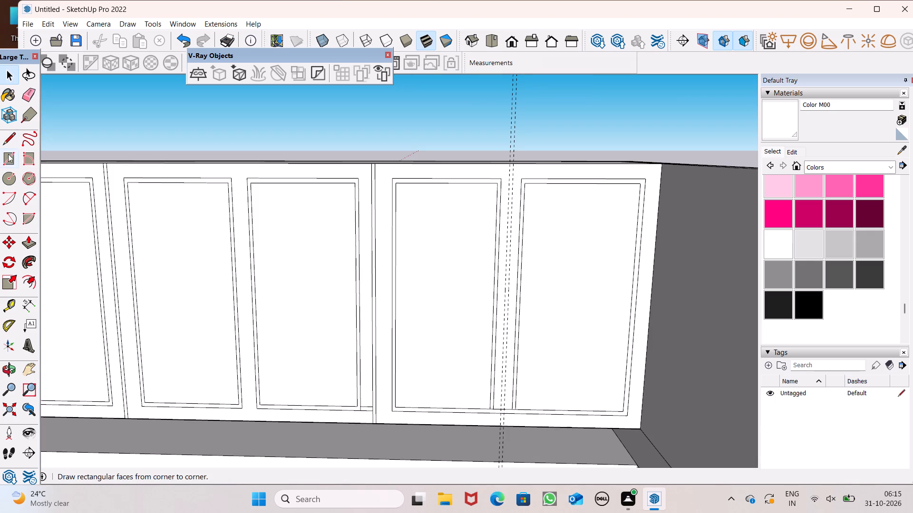
click(8, 160)
scroll(436, 161, up, 5)
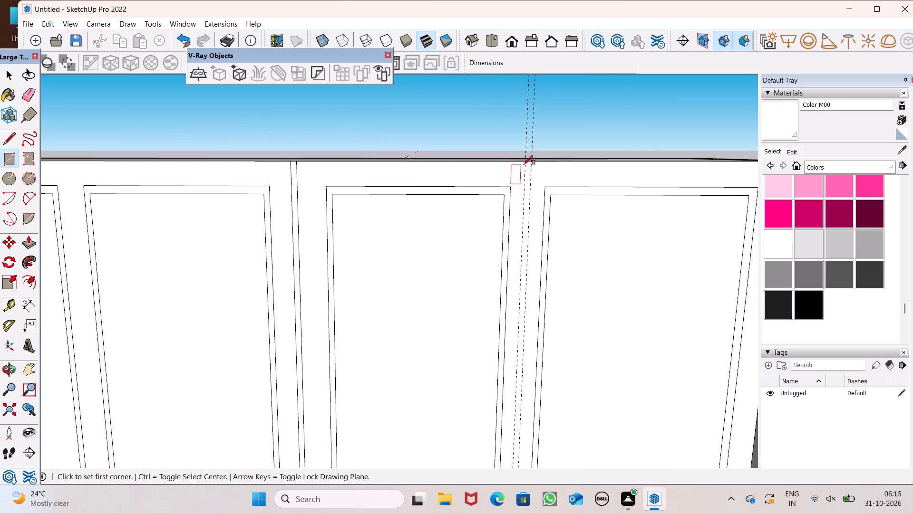
click(525, 163)
scroll(526, 161, down, 5)
scroll(544, 276, down, 4)
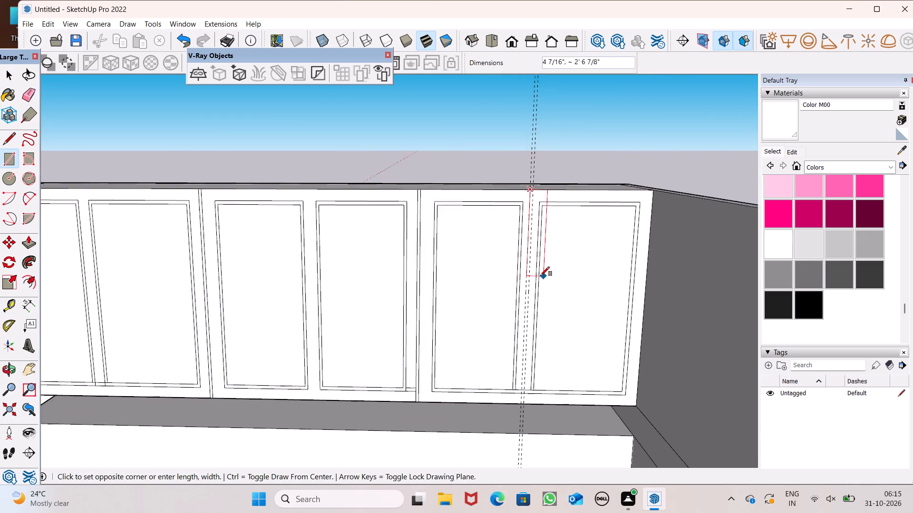
scroll(534, 361, up, 6)
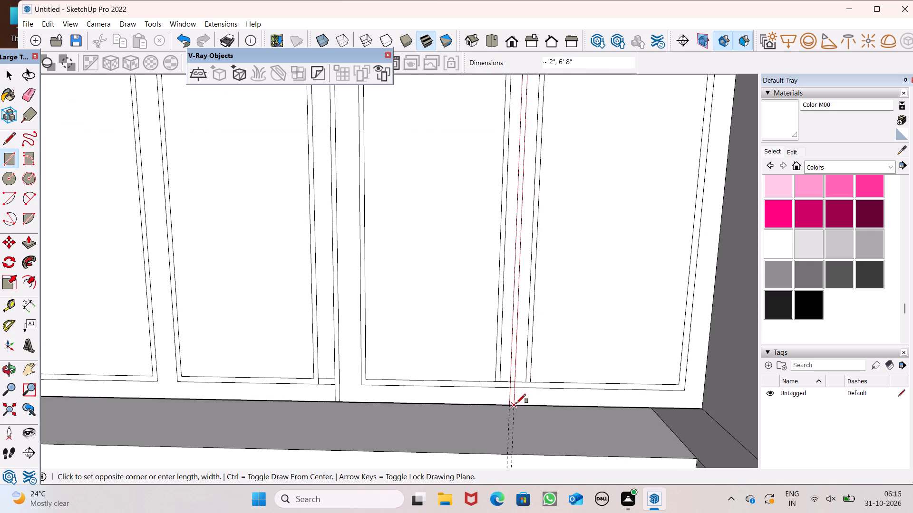
click(516, 403)
Erase both vertical guides in the right bay.
scroll(434, 313, down, 6)
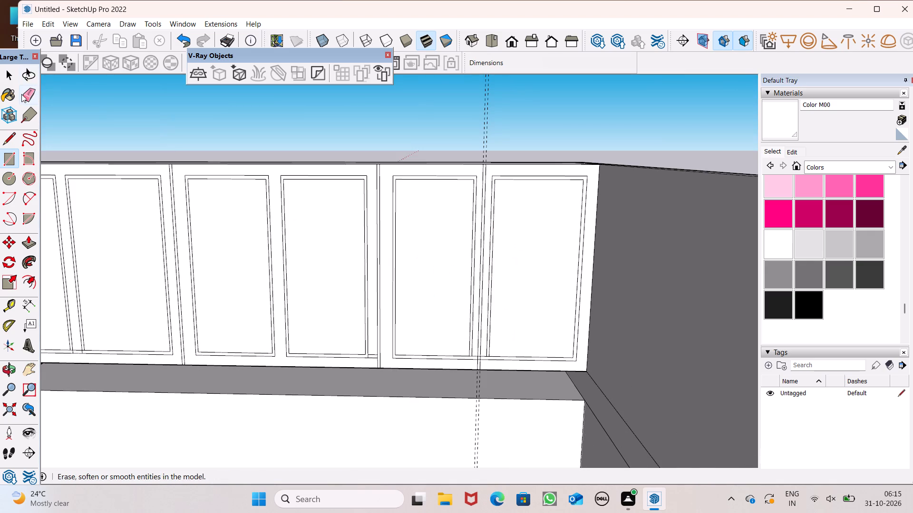
click(30, 90)
scroll(420, 146, up, 6)
drag(535, 146, 523, 147)
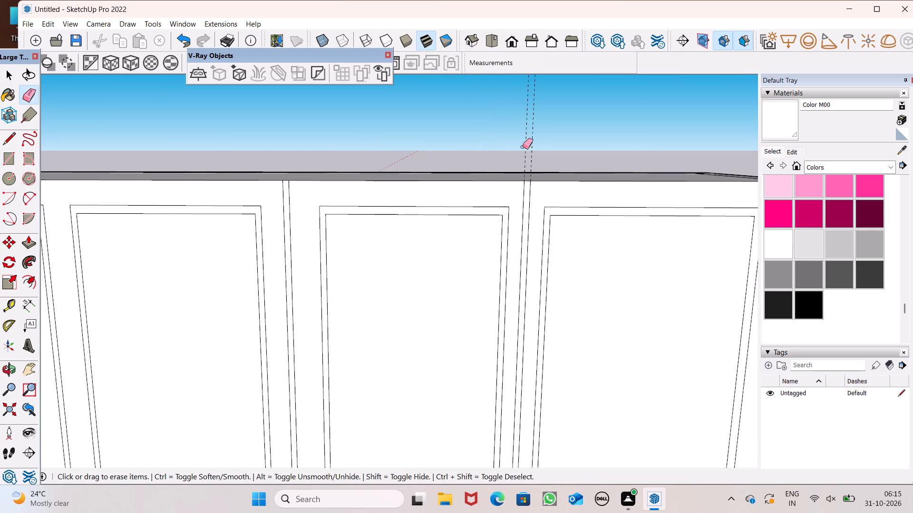
drag(523, 147, 521, 147)
Erase both bottom border segments inside the new divider and the upper-line segments in the gaps on either side of it.
scroll(521, 124, down, 7)
scroll(560, 387, up, 6)
scroll(497, 301, up, 7)
drag(495, 304, 486, 314)
key(ctrl+z)
scroll(504, 290, up, 1)
scroll(504, 290, down, 1)
scroll(504, 290, up, 4)
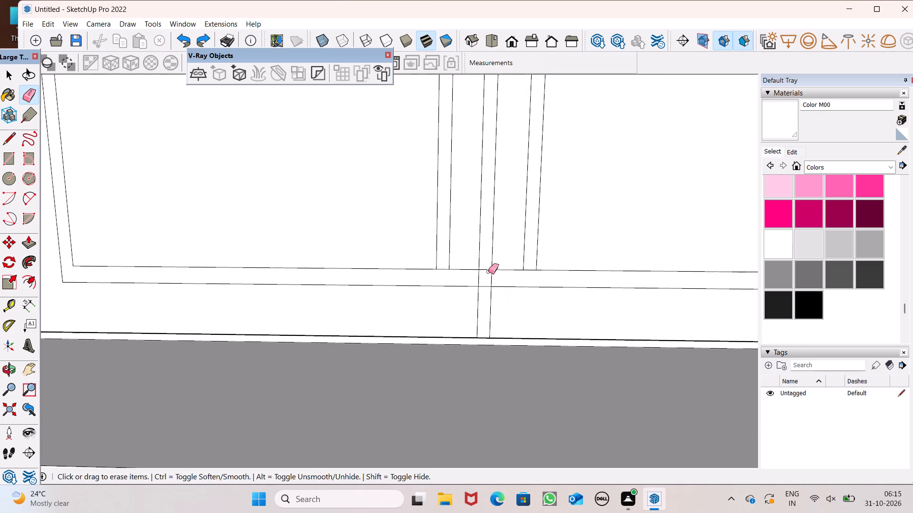
drag(479, 262, 481, 294)
drag(497, 267, 497, 281)
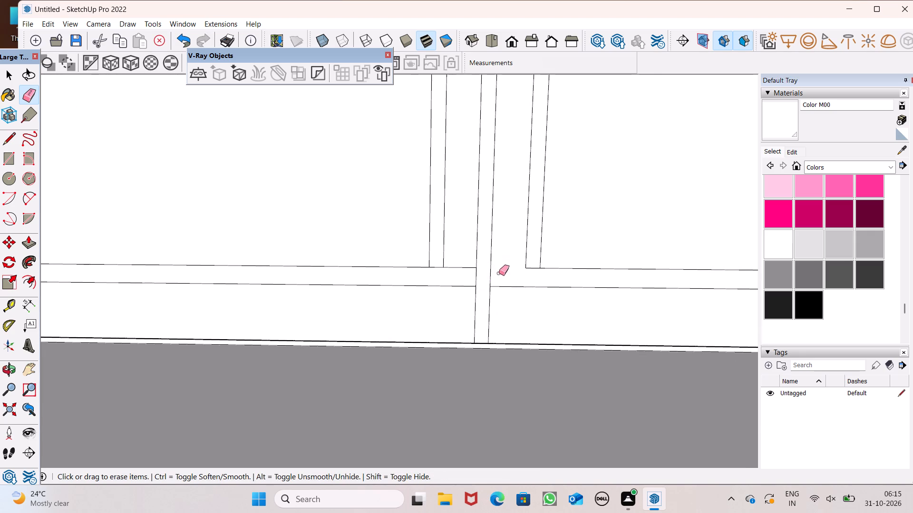
click(464, 267)
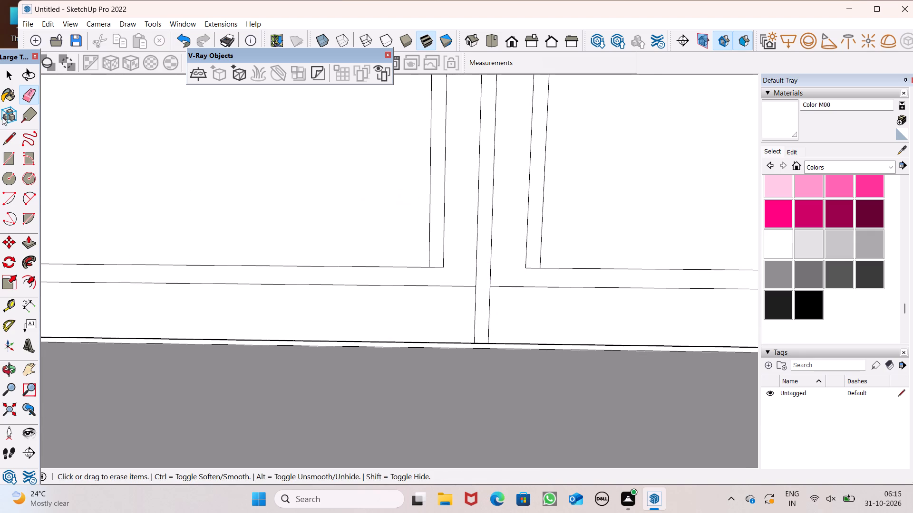
Draw a short line extending the first middle strip's divider-side edge down to the bottom border's lower line.
click(8, 138)
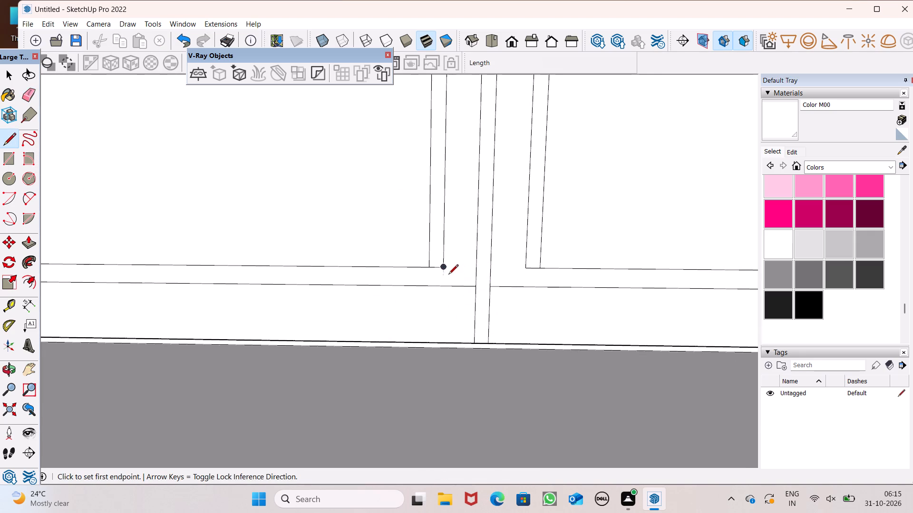
click(443, 269)
click(447, 287)
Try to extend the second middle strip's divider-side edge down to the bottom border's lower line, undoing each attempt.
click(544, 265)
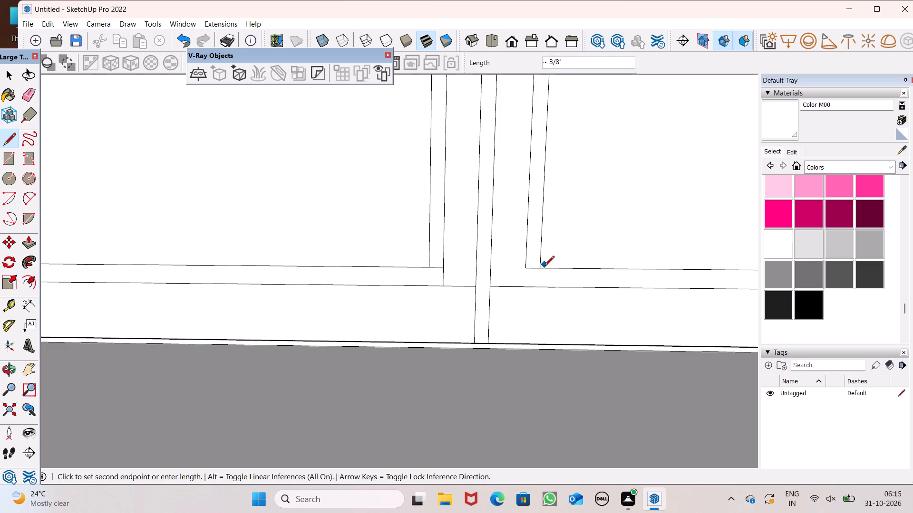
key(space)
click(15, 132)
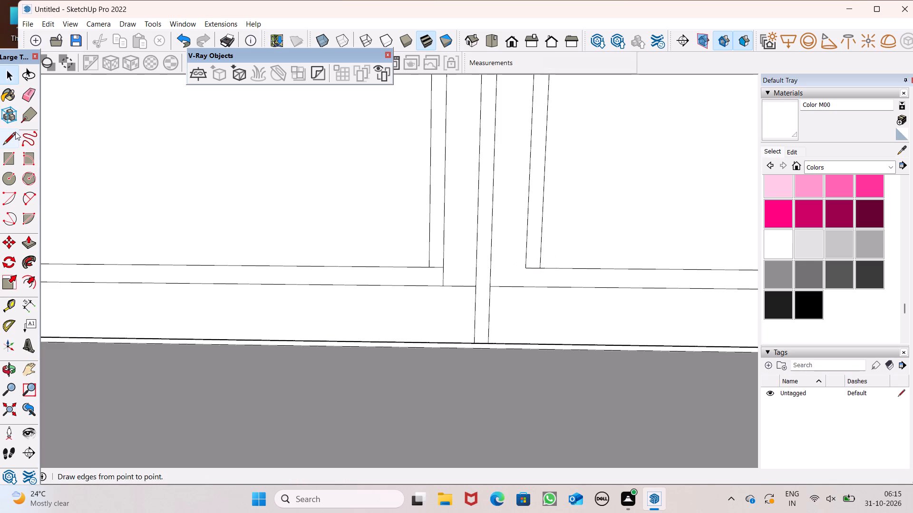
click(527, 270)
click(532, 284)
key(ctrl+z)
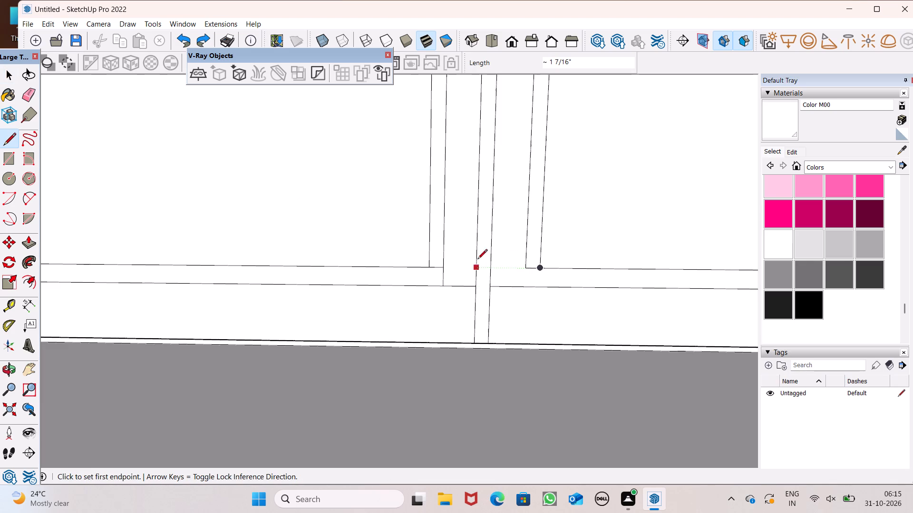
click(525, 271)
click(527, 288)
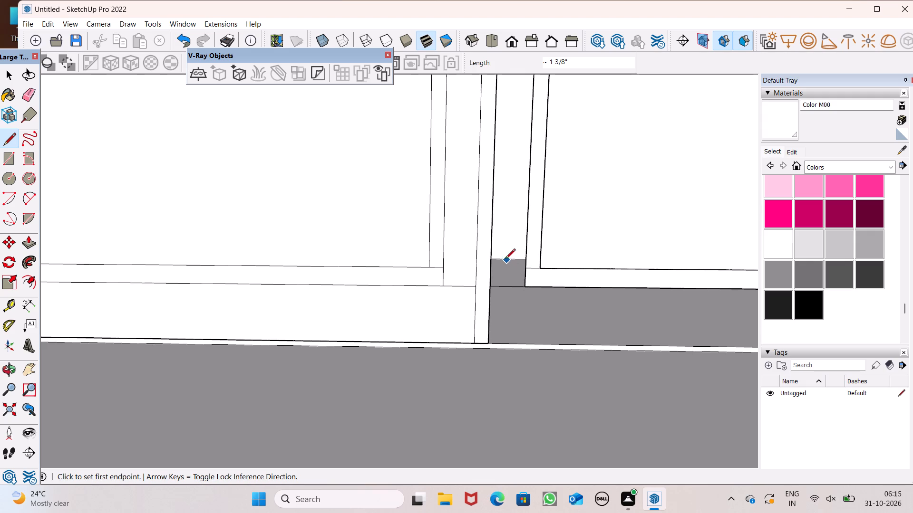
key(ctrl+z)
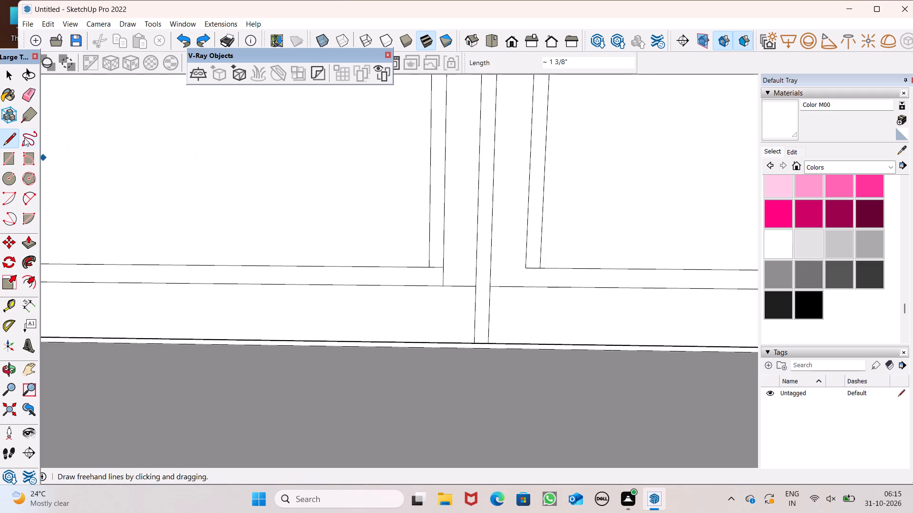
Erase the bottom border's lower-line segment between the first middle strip and the new divider.
click(30, 99)
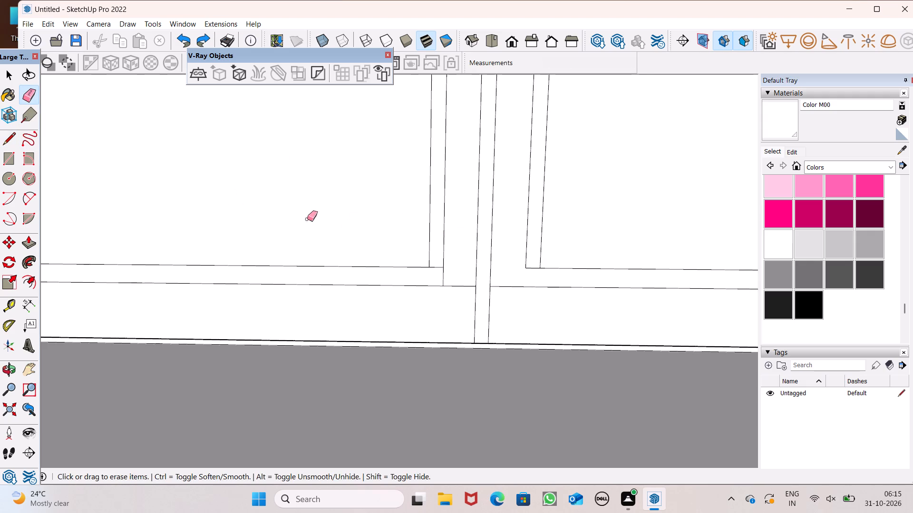
click(463, 285)
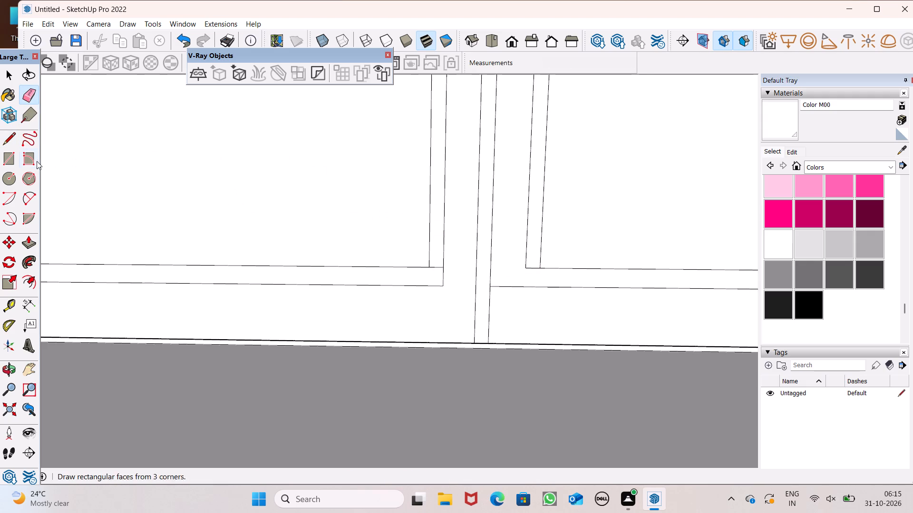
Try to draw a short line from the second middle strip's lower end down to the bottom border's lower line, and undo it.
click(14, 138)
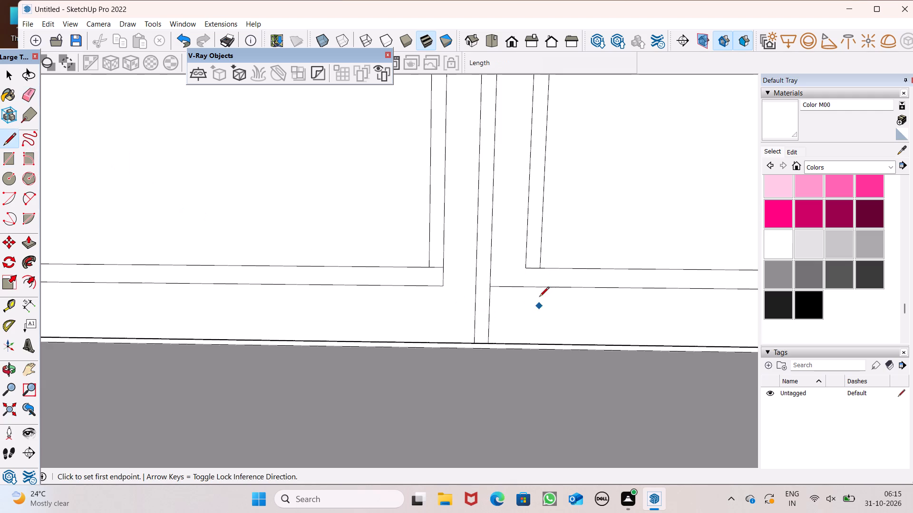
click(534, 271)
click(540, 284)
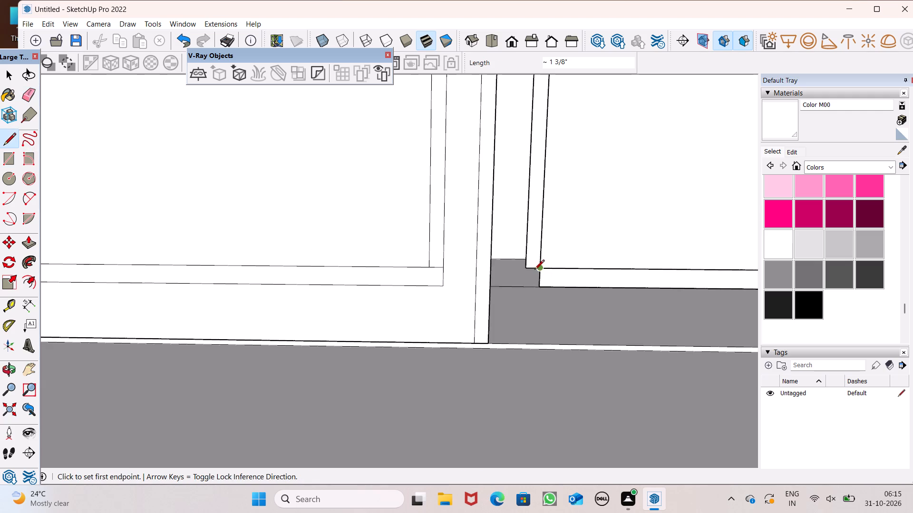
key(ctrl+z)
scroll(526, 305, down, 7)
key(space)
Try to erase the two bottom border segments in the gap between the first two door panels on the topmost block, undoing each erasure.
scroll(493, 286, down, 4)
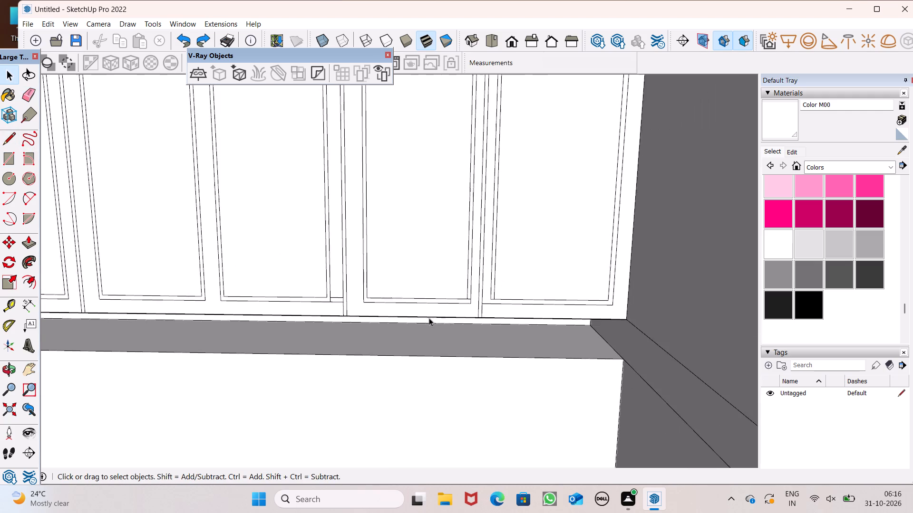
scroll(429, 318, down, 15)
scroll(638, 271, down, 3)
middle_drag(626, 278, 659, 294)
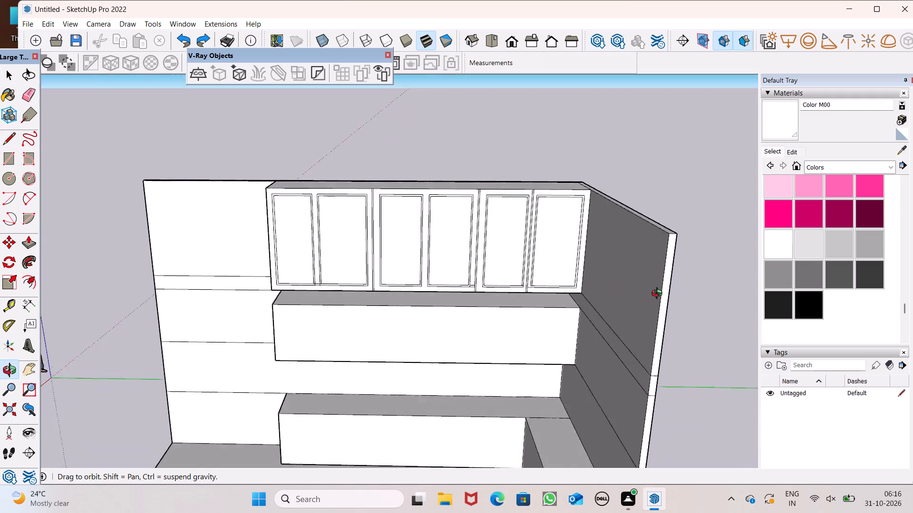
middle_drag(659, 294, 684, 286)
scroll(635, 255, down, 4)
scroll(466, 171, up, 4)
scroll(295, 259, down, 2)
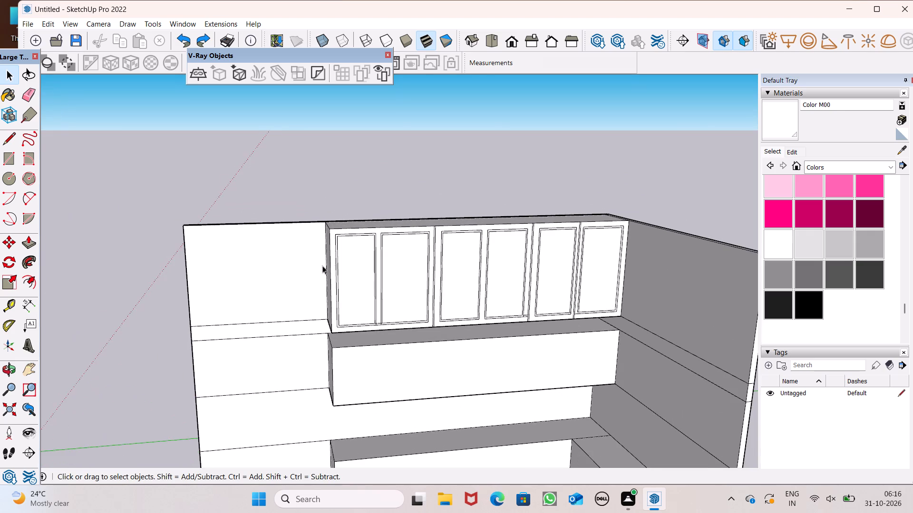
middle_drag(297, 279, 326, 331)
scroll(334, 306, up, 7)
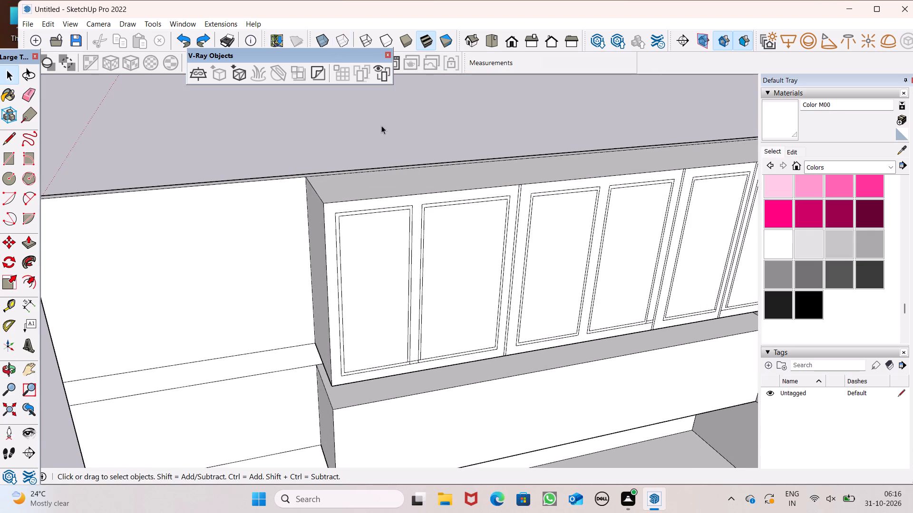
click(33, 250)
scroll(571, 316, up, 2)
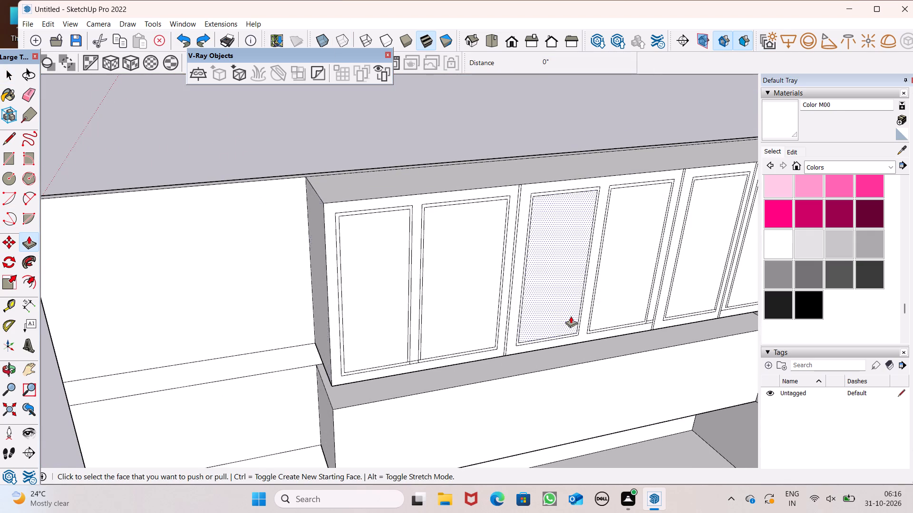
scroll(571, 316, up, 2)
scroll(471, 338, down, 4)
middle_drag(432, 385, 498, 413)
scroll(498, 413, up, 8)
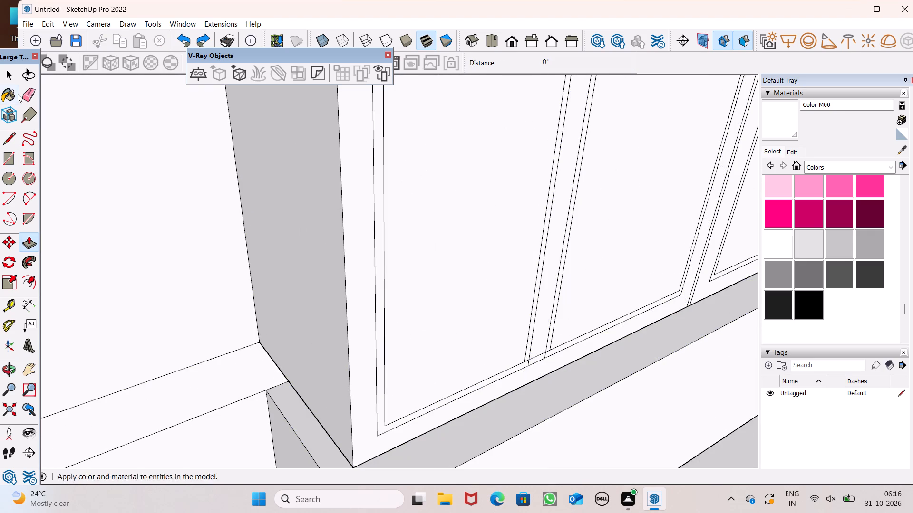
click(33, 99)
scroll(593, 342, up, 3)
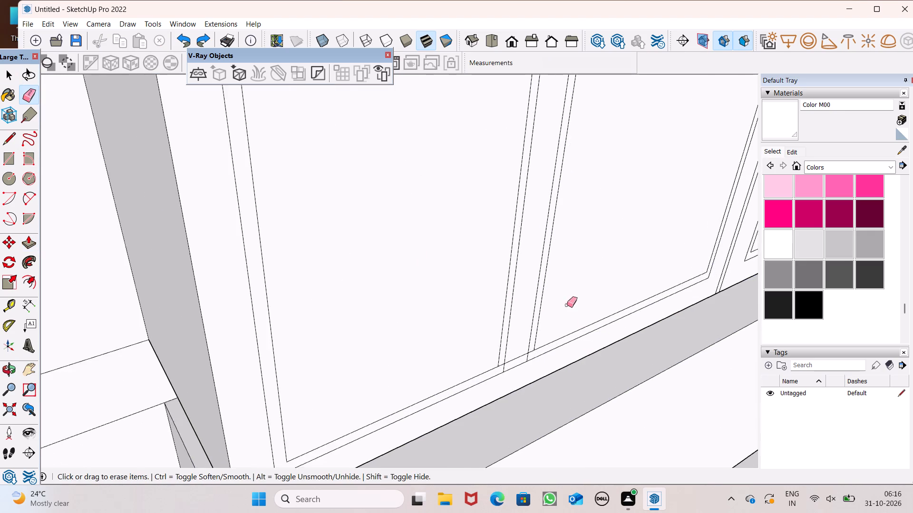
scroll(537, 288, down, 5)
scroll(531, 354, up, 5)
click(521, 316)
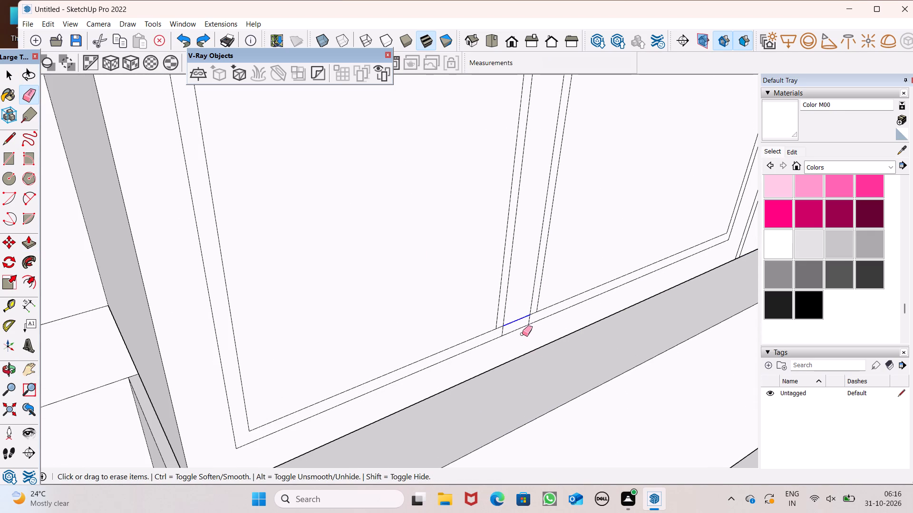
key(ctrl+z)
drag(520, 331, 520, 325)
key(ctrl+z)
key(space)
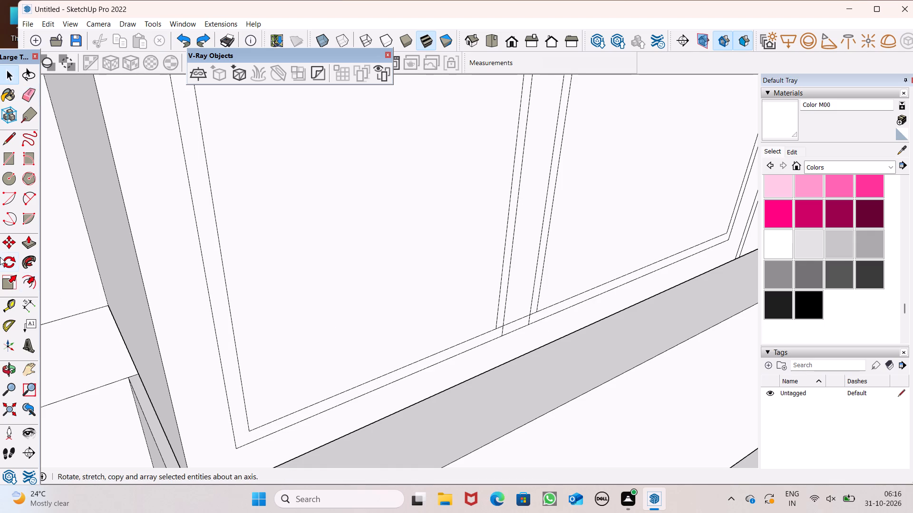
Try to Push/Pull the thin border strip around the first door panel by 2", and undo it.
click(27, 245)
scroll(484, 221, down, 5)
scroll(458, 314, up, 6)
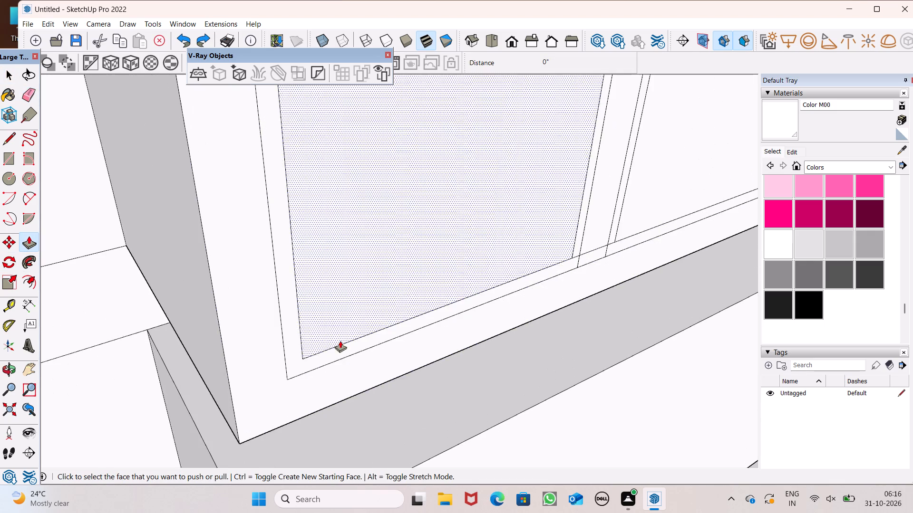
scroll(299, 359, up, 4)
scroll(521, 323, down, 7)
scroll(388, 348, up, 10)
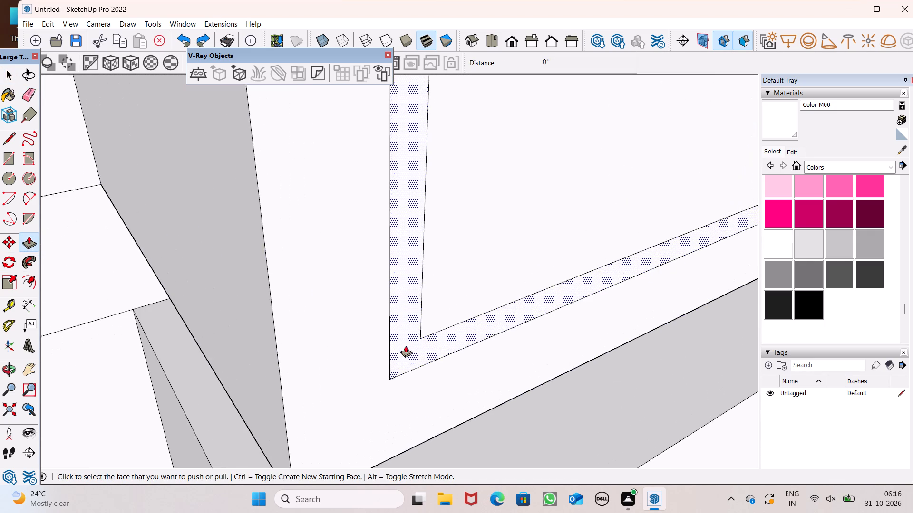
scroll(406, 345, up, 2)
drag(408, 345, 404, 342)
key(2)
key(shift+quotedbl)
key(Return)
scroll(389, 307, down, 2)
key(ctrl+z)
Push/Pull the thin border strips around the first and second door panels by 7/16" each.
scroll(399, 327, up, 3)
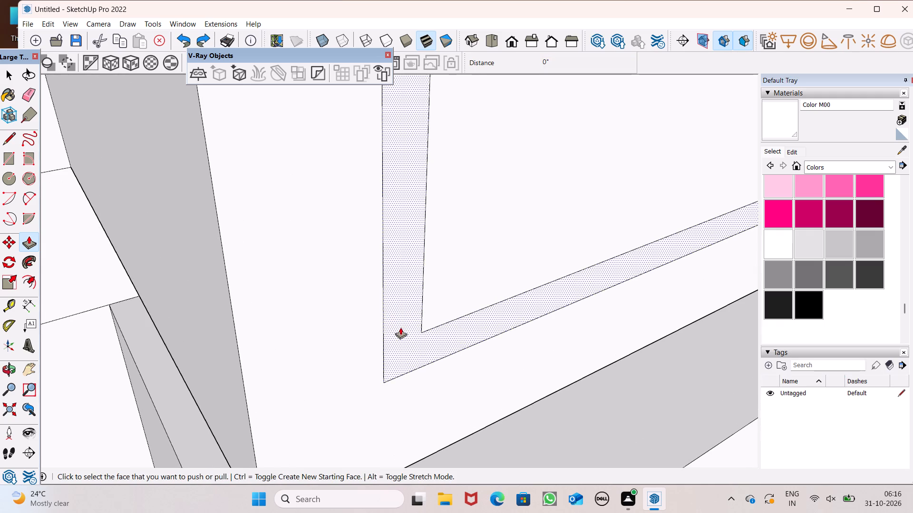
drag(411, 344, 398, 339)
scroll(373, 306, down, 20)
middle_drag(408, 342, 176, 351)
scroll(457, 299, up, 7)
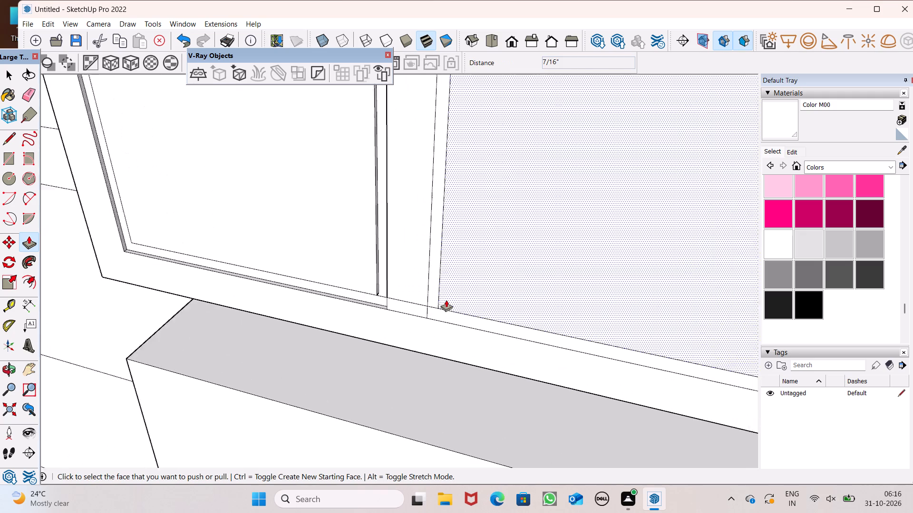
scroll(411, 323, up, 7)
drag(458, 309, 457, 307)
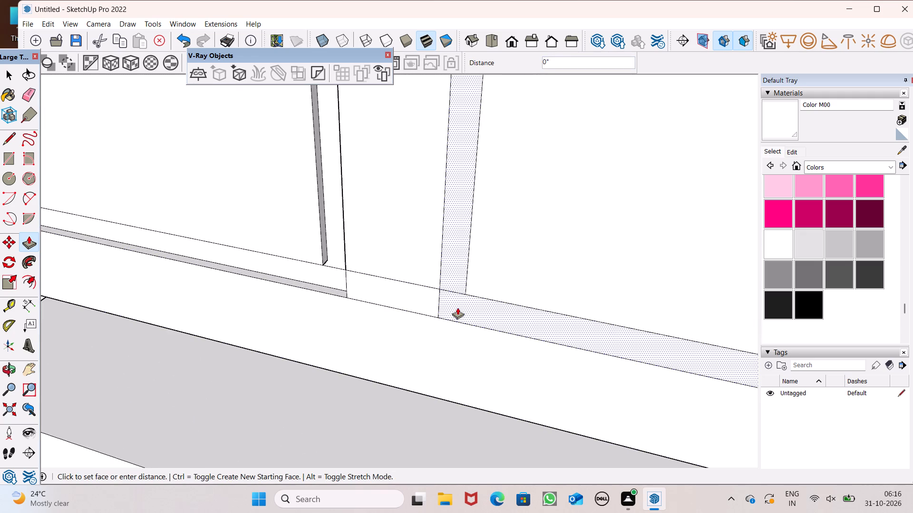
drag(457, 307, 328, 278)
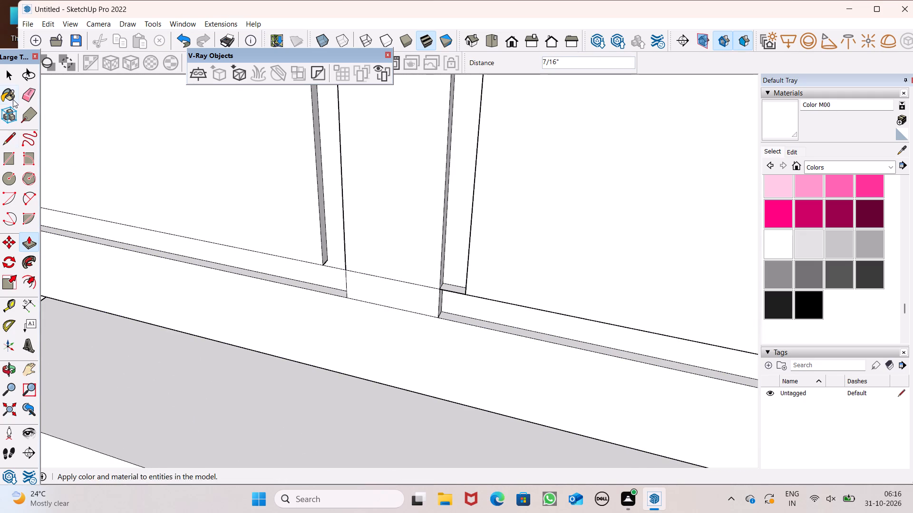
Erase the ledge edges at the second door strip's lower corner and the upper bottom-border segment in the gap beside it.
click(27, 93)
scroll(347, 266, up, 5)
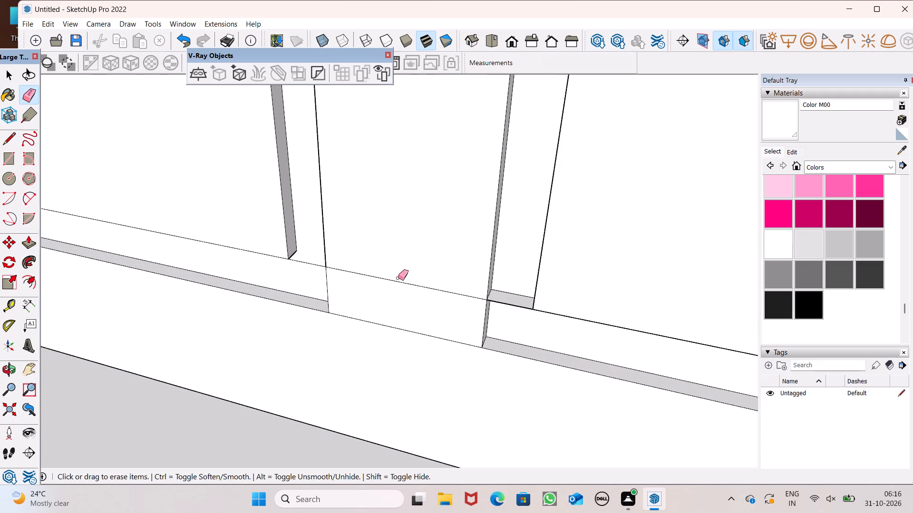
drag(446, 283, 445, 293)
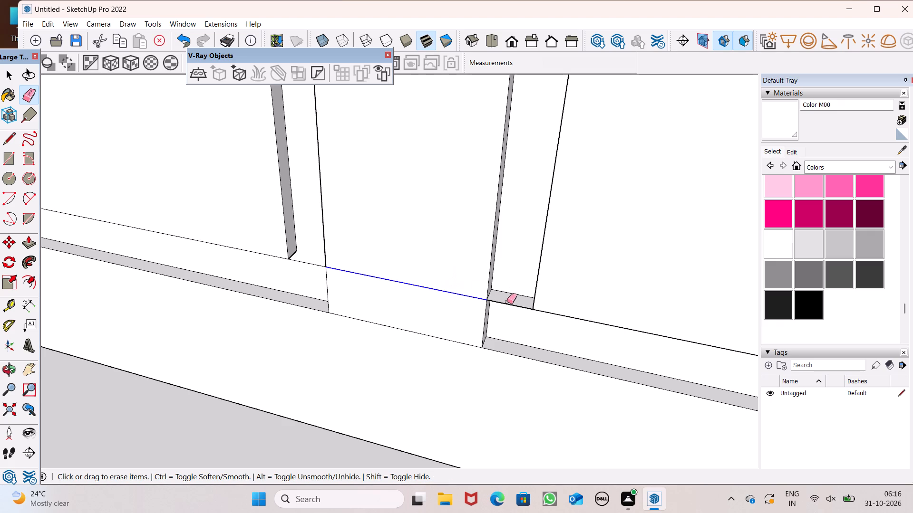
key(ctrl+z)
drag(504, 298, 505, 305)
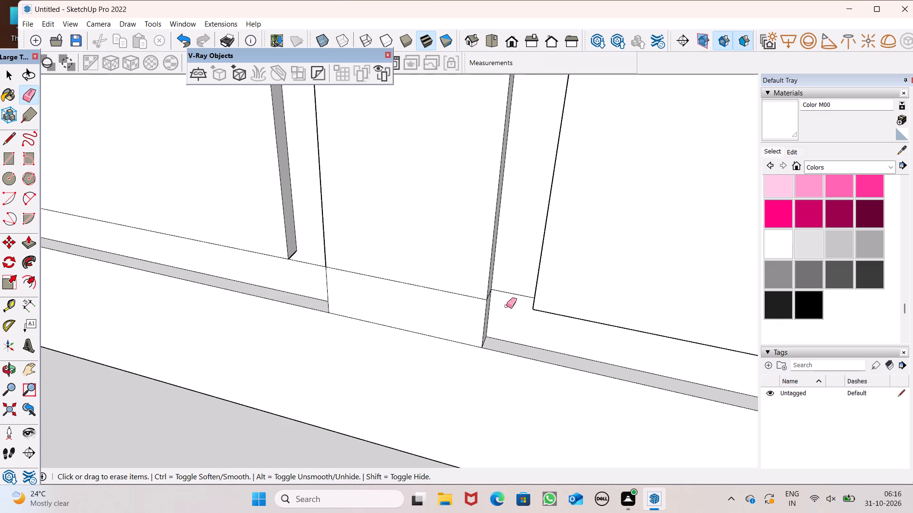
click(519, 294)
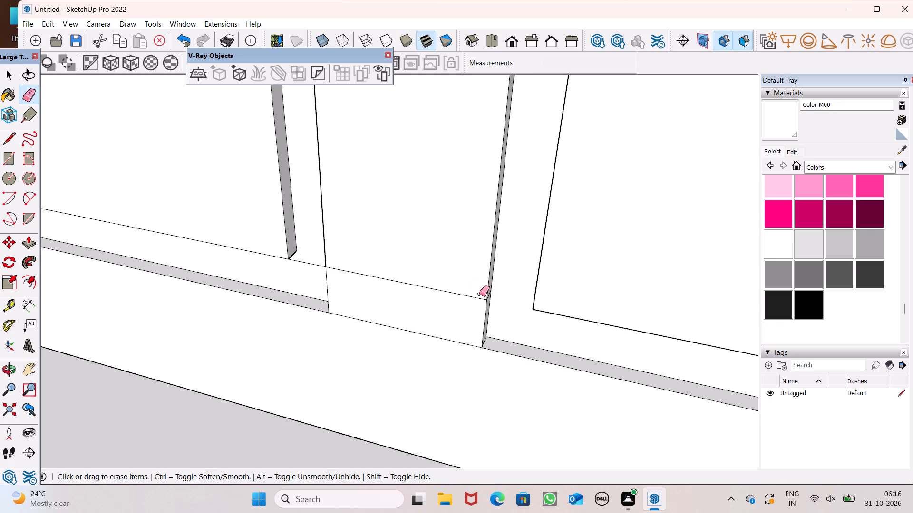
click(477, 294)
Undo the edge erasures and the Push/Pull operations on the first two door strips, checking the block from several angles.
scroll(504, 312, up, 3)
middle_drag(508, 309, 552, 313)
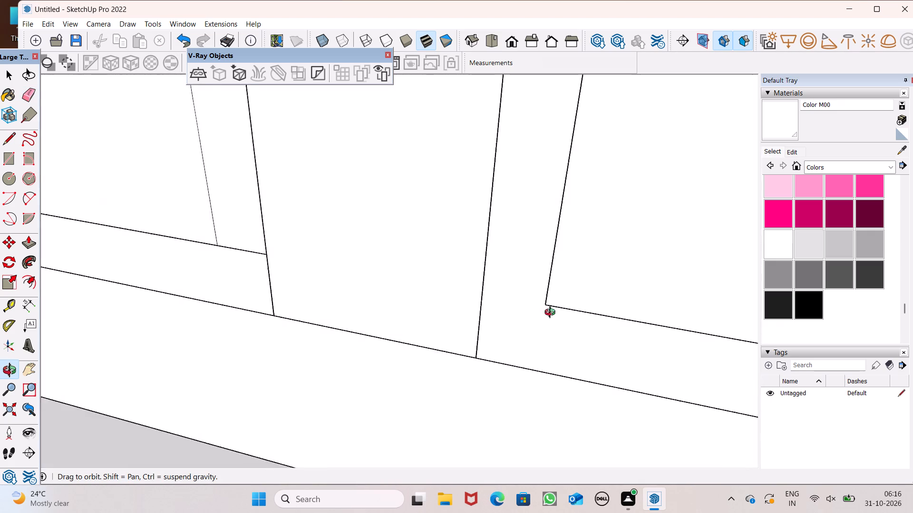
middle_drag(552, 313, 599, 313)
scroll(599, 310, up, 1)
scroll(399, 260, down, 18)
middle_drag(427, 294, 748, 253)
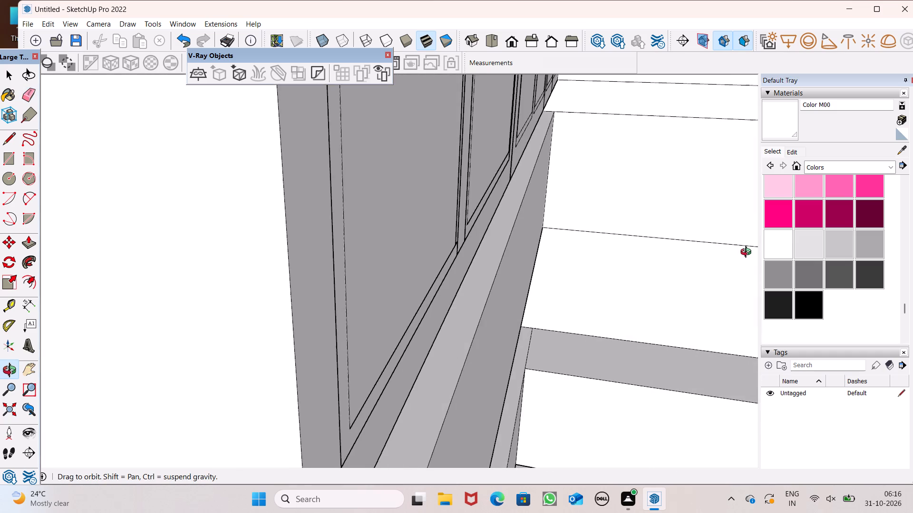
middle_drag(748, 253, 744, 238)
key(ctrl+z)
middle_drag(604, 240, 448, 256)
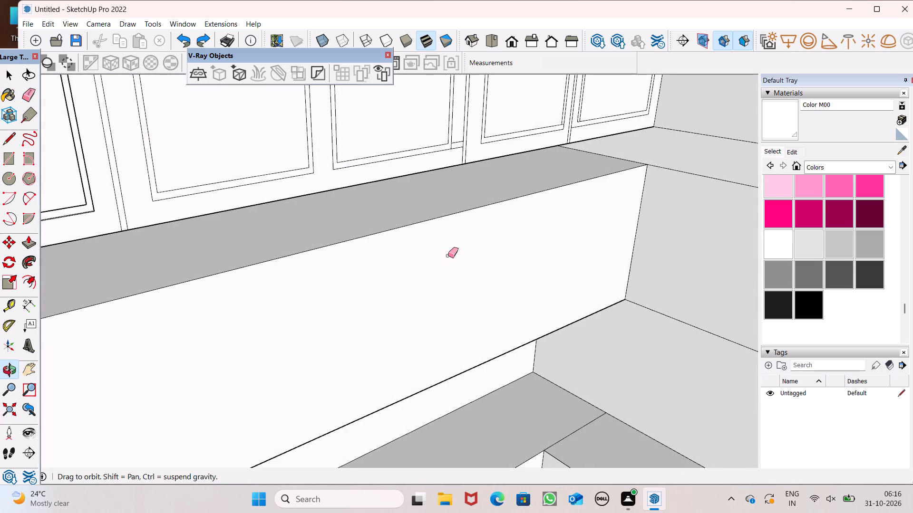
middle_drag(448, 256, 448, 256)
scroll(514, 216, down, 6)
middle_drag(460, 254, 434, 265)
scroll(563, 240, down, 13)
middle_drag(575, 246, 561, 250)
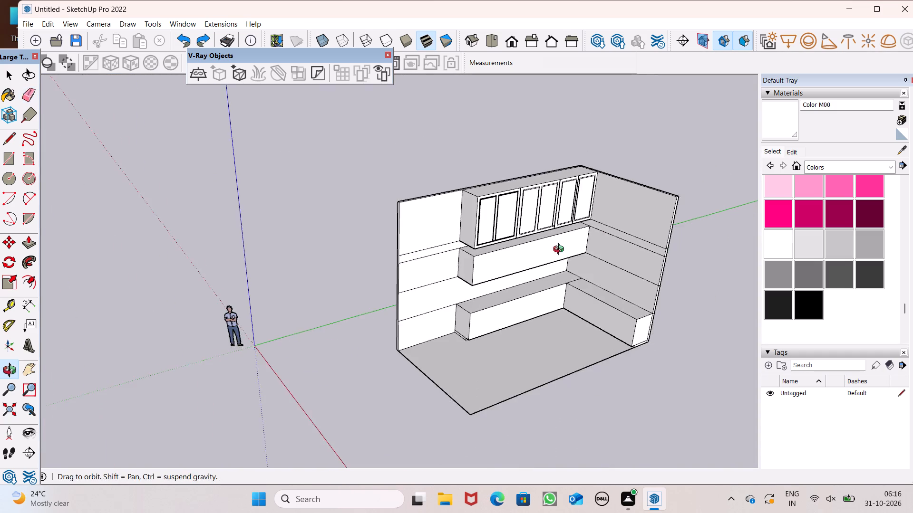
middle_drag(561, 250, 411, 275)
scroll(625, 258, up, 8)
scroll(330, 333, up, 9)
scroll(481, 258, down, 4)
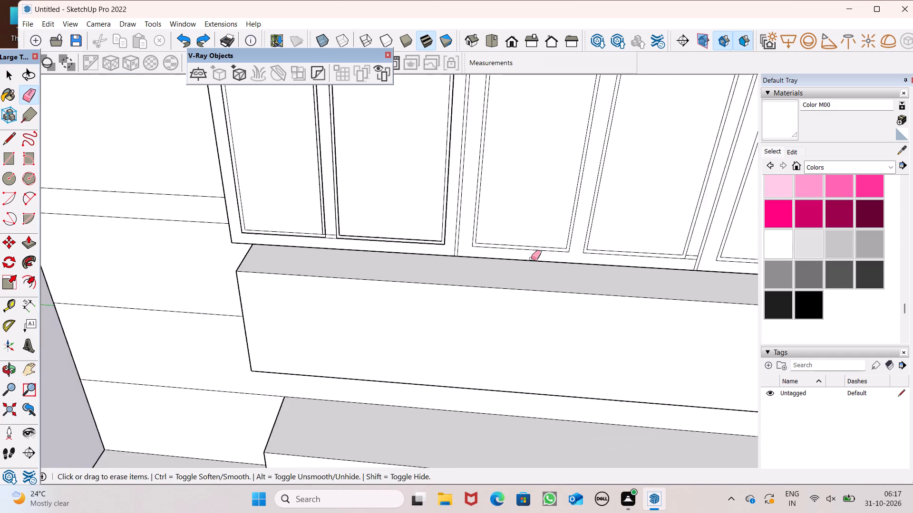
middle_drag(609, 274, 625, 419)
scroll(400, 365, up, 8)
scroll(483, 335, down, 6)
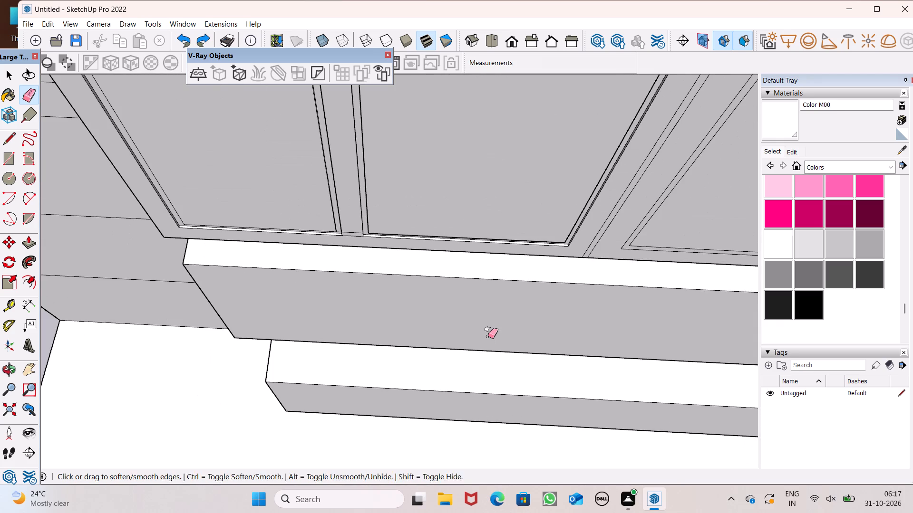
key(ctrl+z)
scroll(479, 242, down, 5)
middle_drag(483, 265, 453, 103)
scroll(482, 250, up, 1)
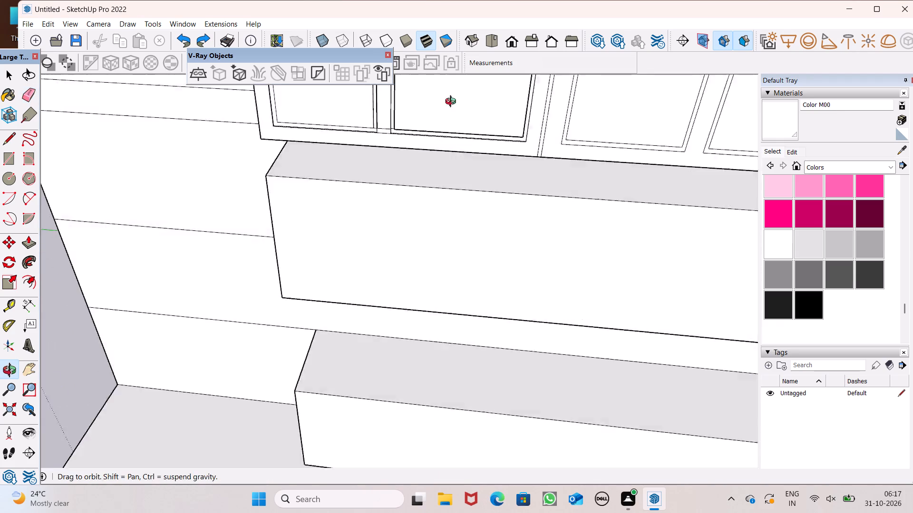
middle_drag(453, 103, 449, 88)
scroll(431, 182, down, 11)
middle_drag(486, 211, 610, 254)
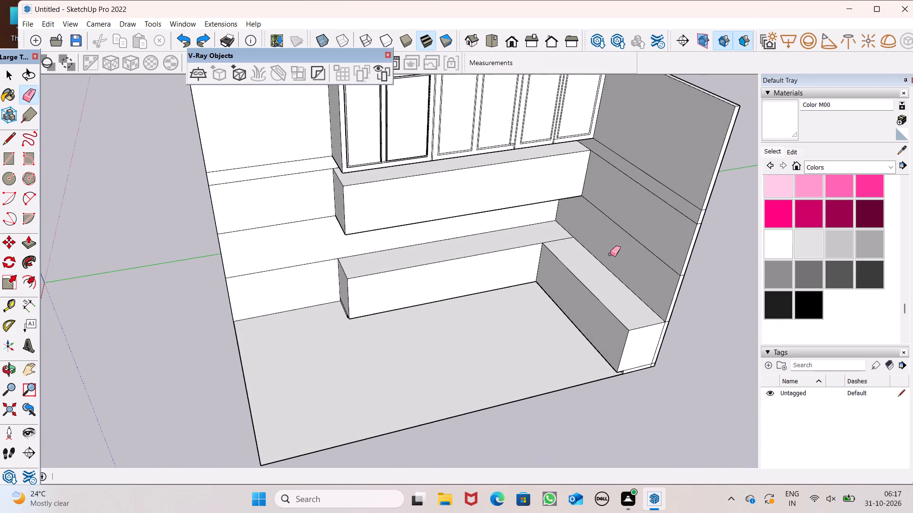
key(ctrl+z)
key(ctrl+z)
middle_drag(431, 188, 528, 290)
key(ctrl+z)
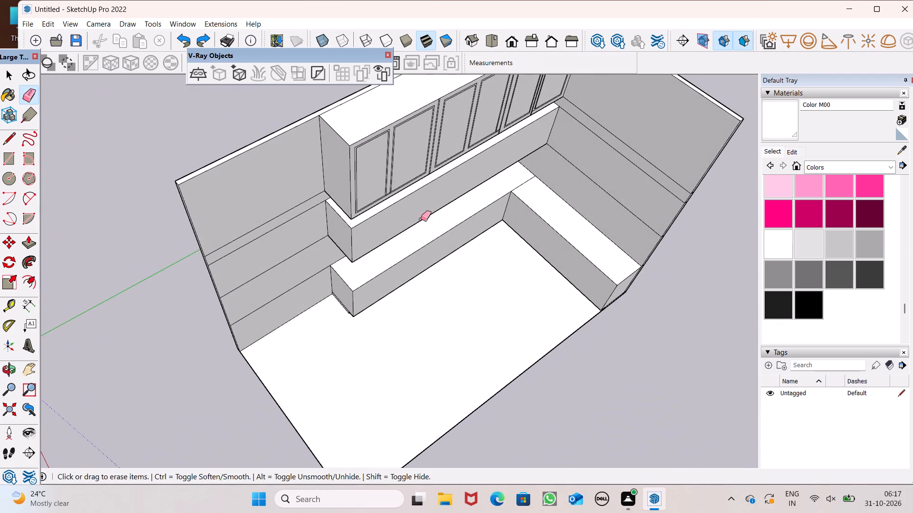
Push/Pull the thin border strip around the first door panel of the topmost block by 11/16".
scroll(384, 201, up, 3)
drag(23, 243, 36, 242)
scroll(385, 216, up, 2)
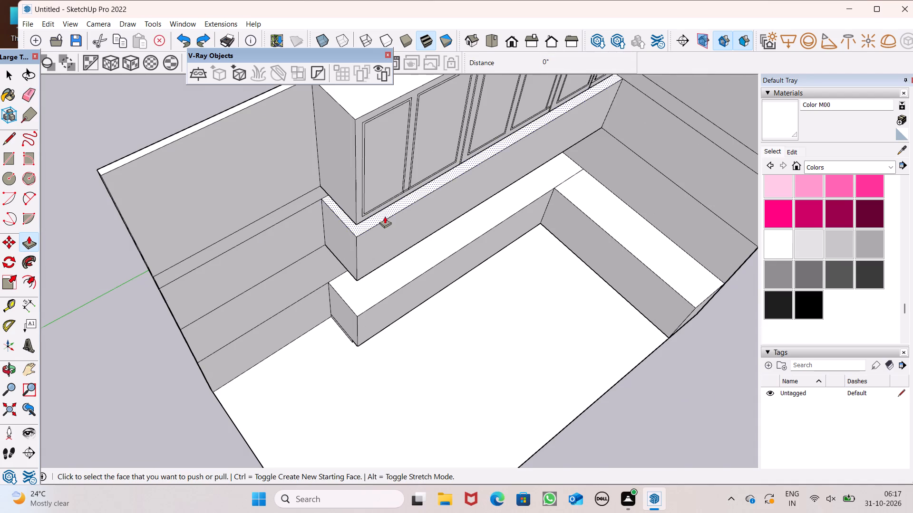
scroll(385, 216, up, 11)
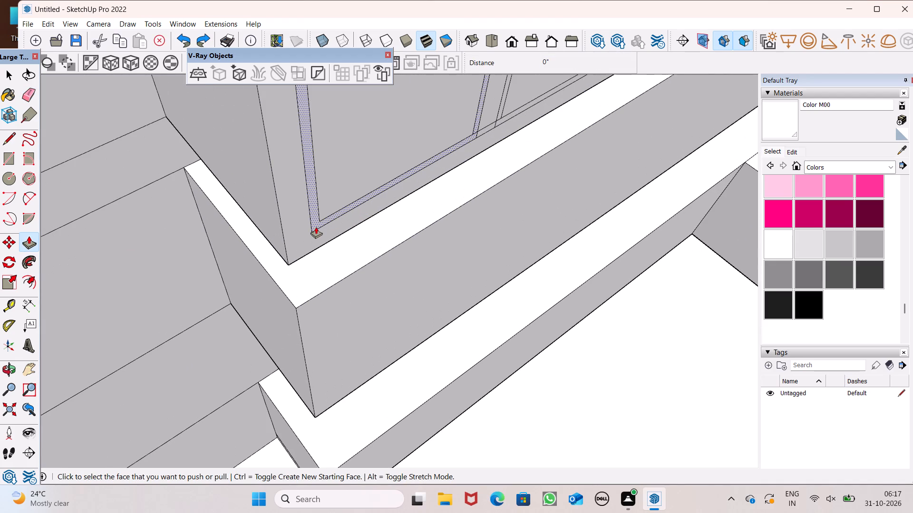
click(316, 227)
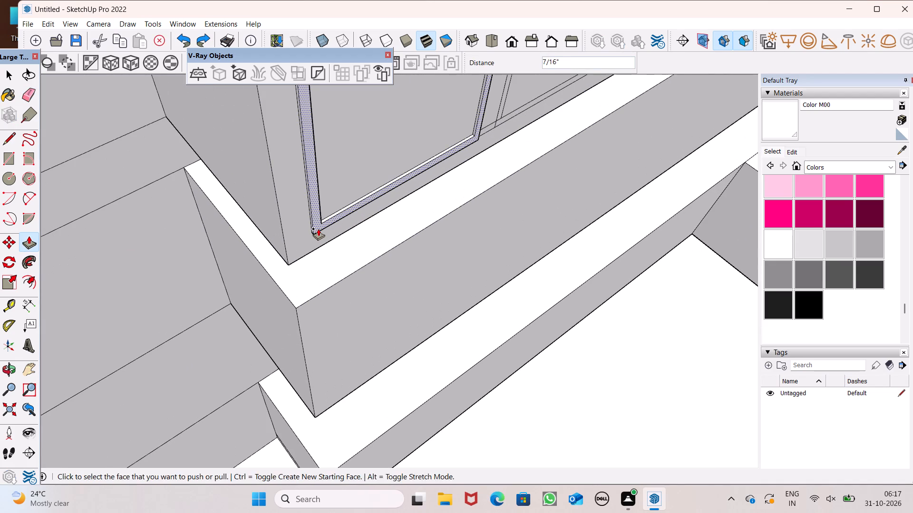
scroll(292, 225, down, 5)
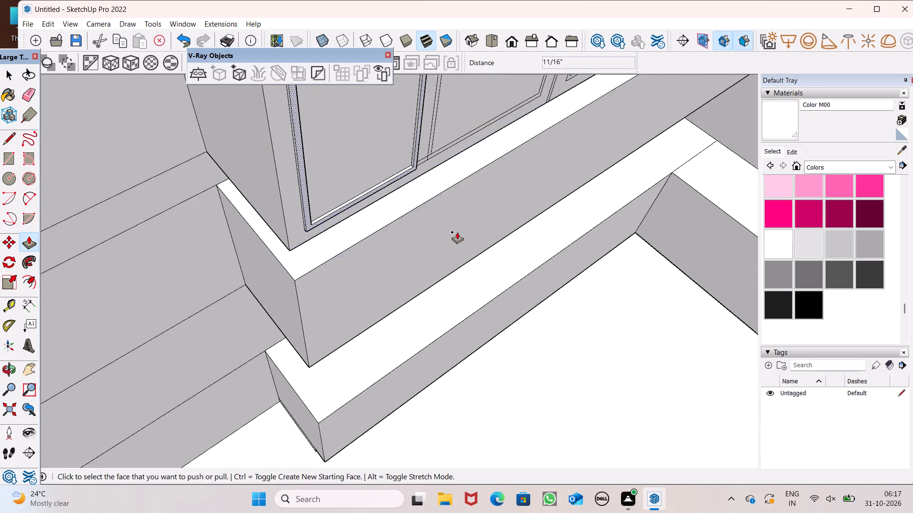
Push/Pull the border strip around the second door panel by 11/16", matching the first door's strip.
middle_drag(457, 232, 213, 247)
scroll(443, 167, down, 4)
middle_drag(418, 188, 501, 211)
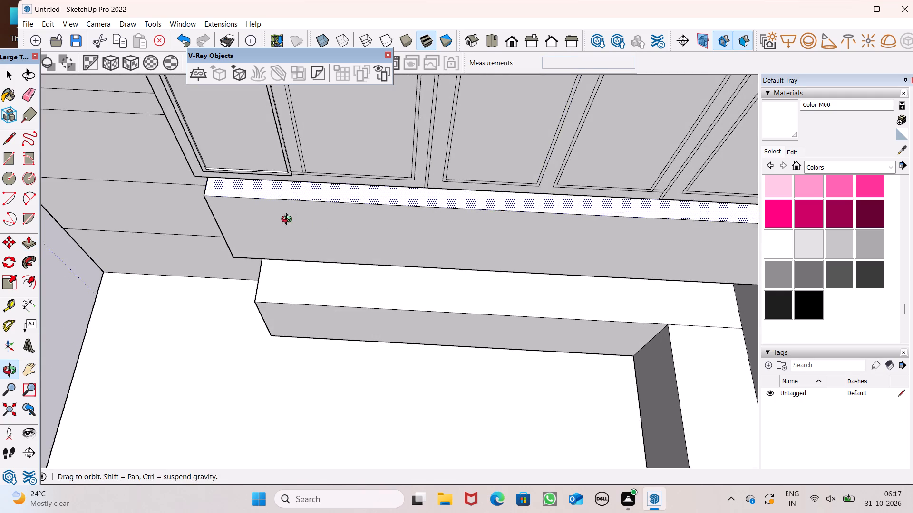
scroll(285, 215, up, 7)
scroll(322, 173, up, 6)
drag(338, 141, 334, 149)
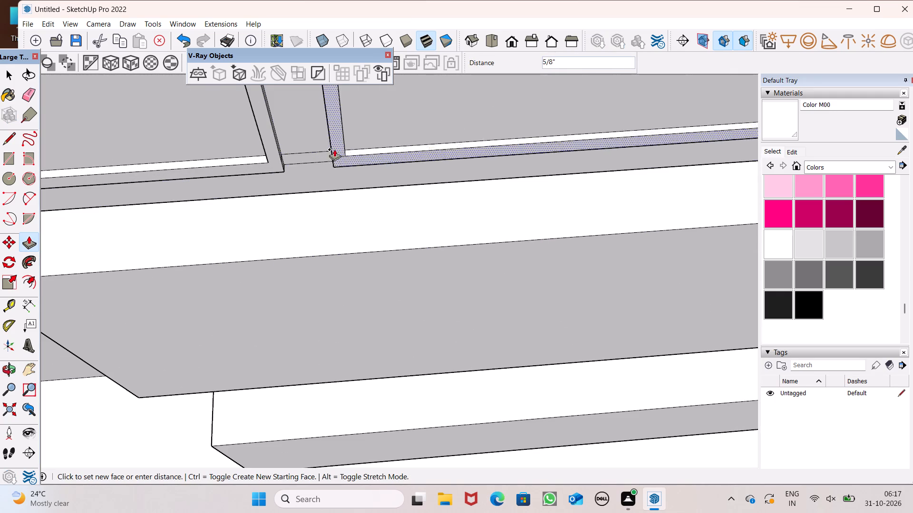
drag(334, 149, 282, 162)
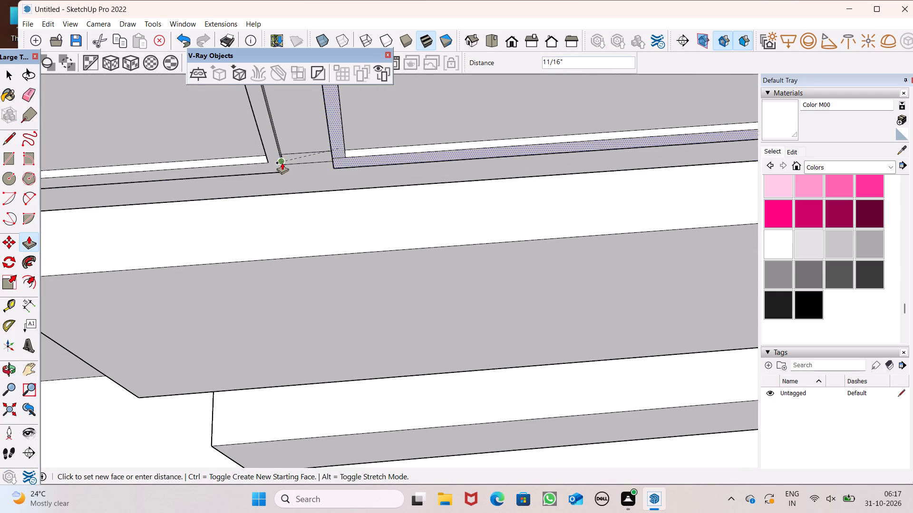
drag(282, 162, 277, 162)
scroll(253, 180, down, 6)
scroll(391, 257, down, 4)
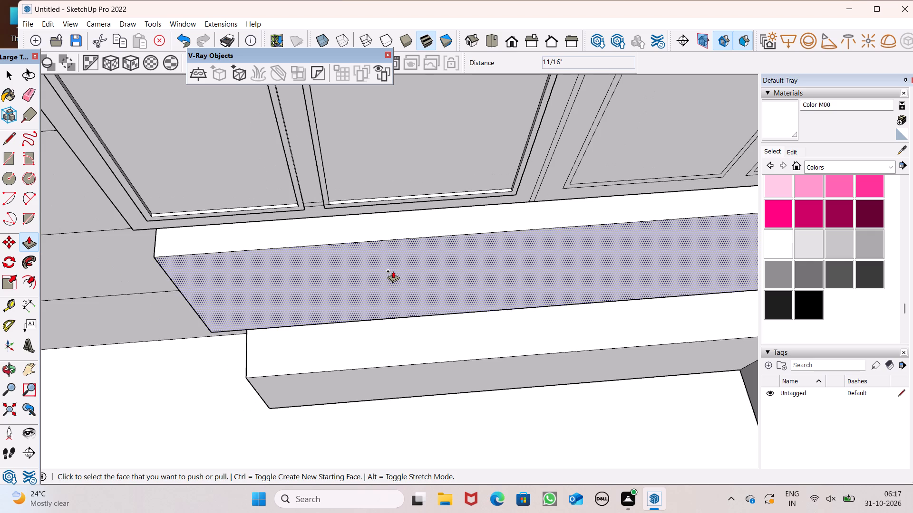
Push/Pull the thin vertical divider strip between the second and third door panels by 11/16".
scroll(383, 268, down, 3)
middle_drag(461, 297, 367, 292)
scroll(453, 240, up, 12)
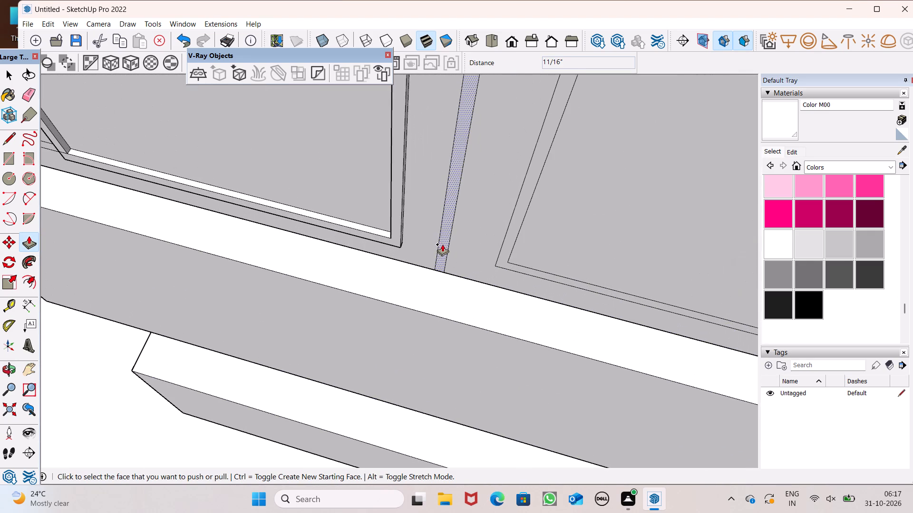
drag(442, 244, 401, 248)
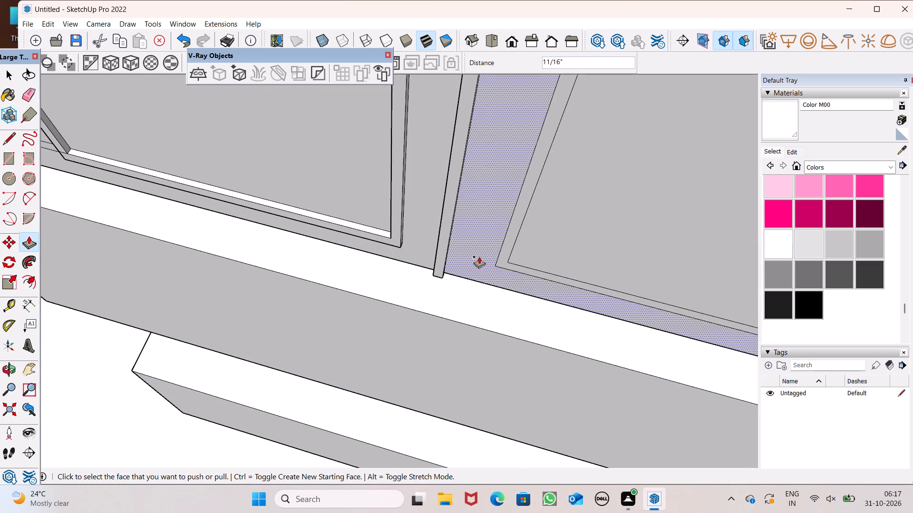
Push/Pull the border strips around the third and fourth door panels by 11/16" each.
drag(499, 257, 446, 270)
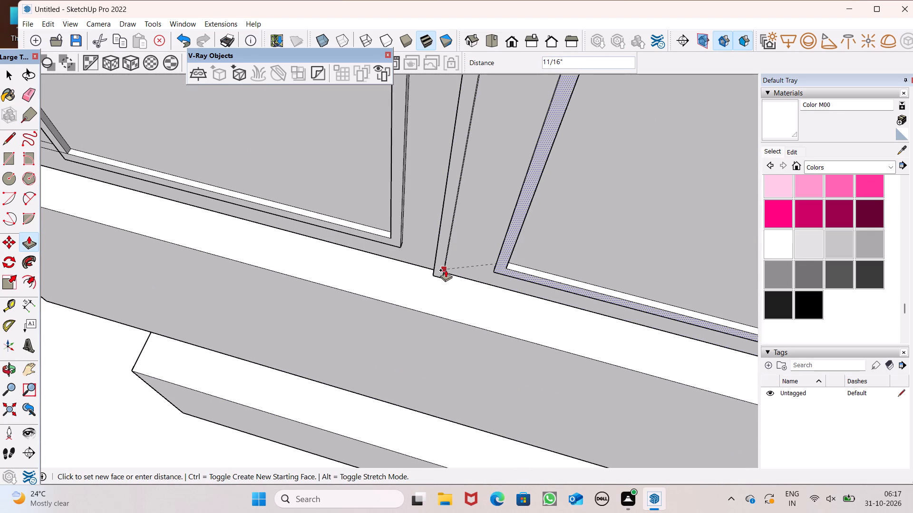
drag(446, 270, 445, 269)
scroll(418, 220, down, 13)
scroll(506, 237, up, 6)
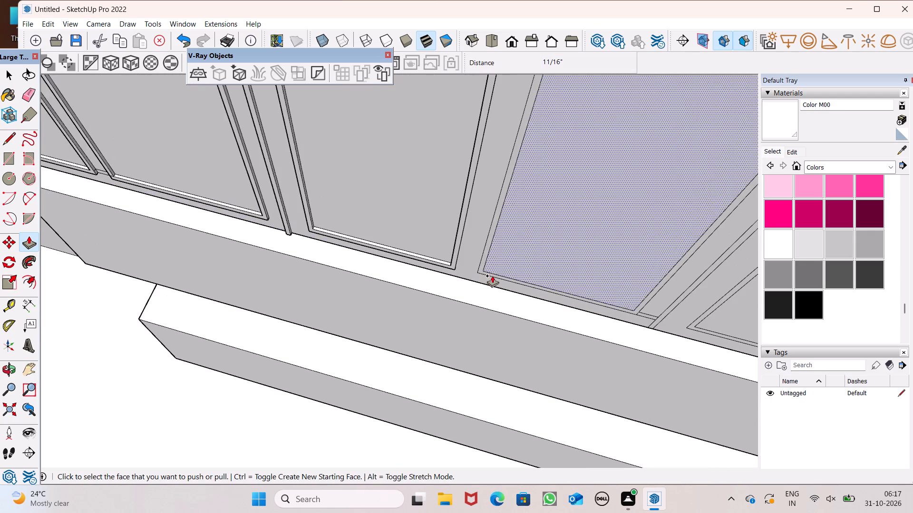
scroll(472, 273, up, 10)
drag(483, 272, 404, 279)
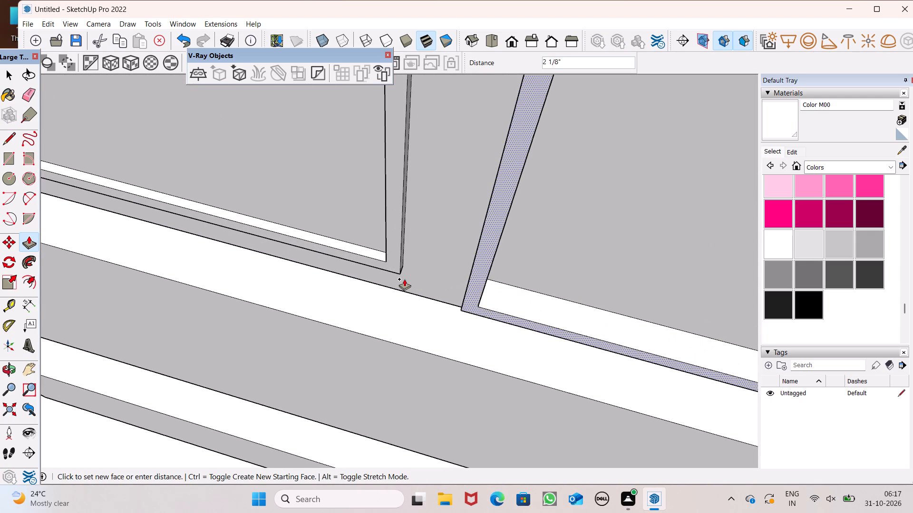
drag(404, 279, 399, 274)
Push/Pull the vertical divider strip between the fourth and fifth door panels by 11/16".
scroll(364, 228, down, 17)
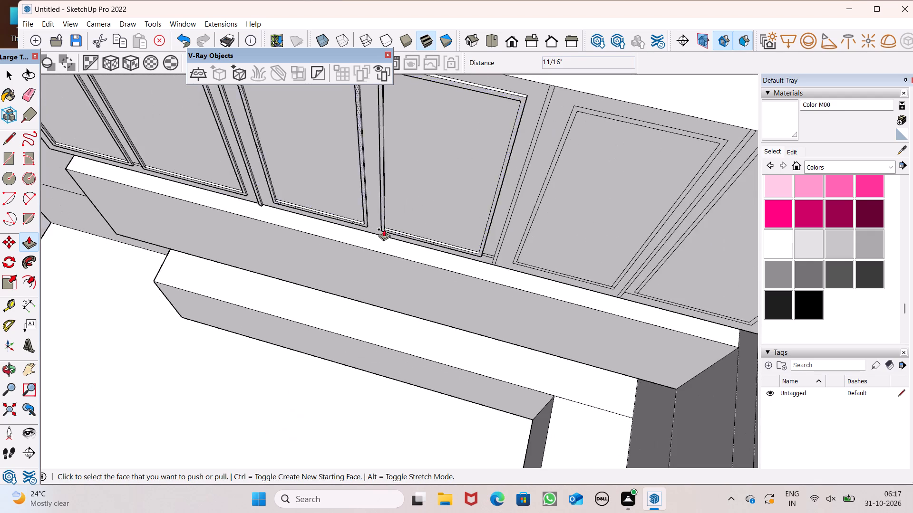
scroll(448, 257, up, 7)
scroll(543, 249, up, 7)
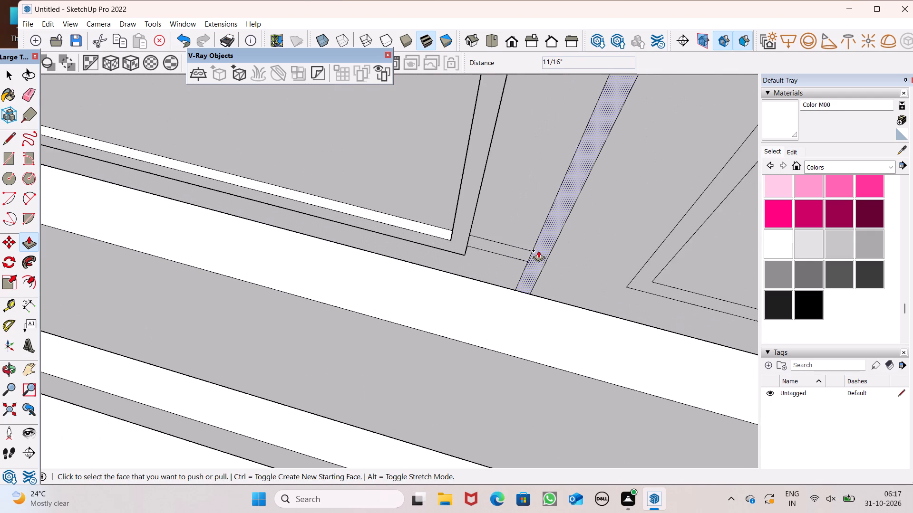
scroll(538, 250, up, 2)
drag(538, 250, 457, 253)
scroll(433, 215, down, 6)
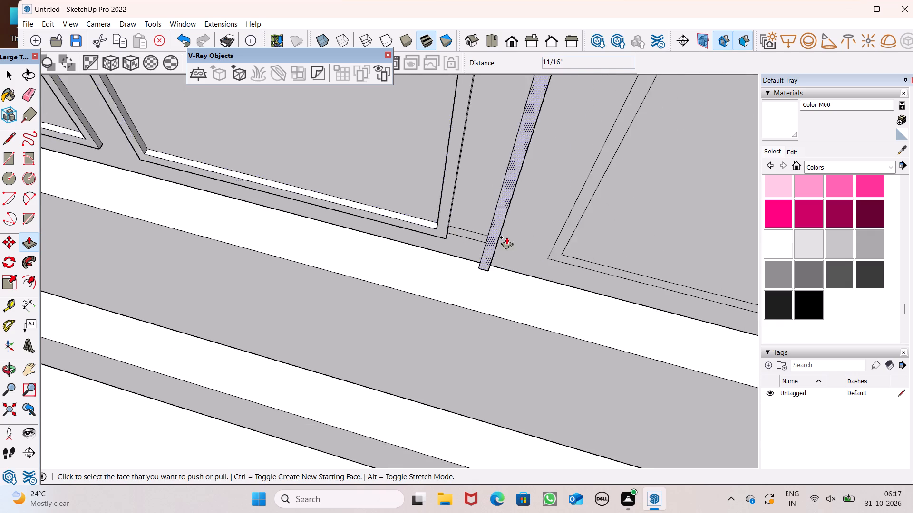
Push/Pull the fifth door panel's border strip and the vertical divider between the fifth and sixth panels by 11/16" each.
scroll(535, 245, up, 5)
drag(556, 255, 453, 264)
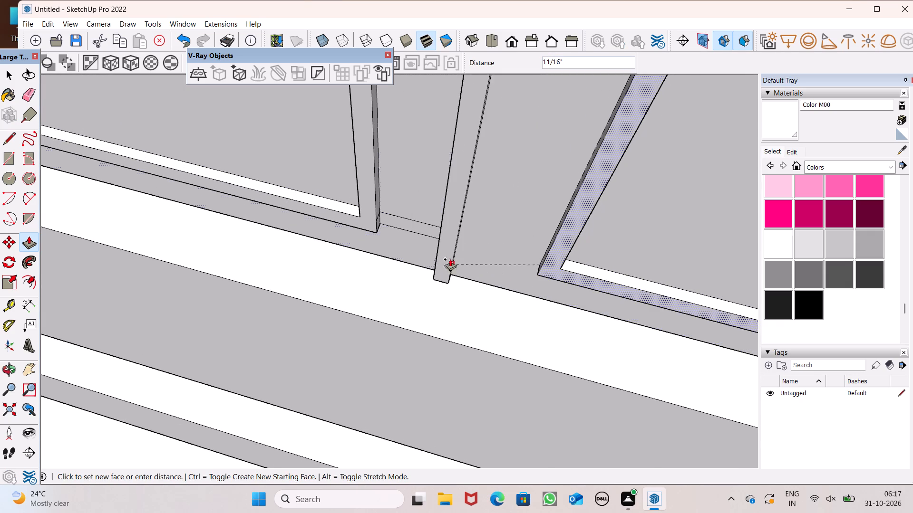
scroll(416, 228, down, 18)
scroll(500, 274, up, 6)
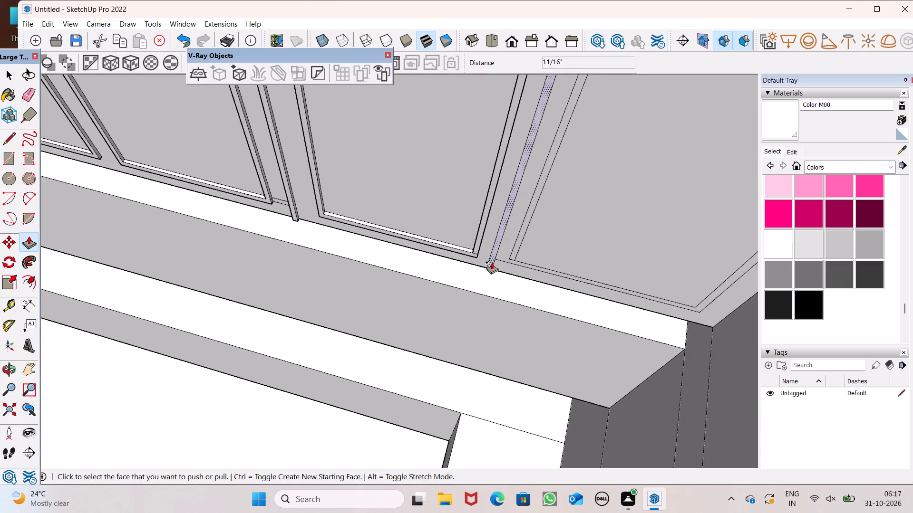
scroll(492, 262, up, 5)
drag(492, 262, 458, 252)
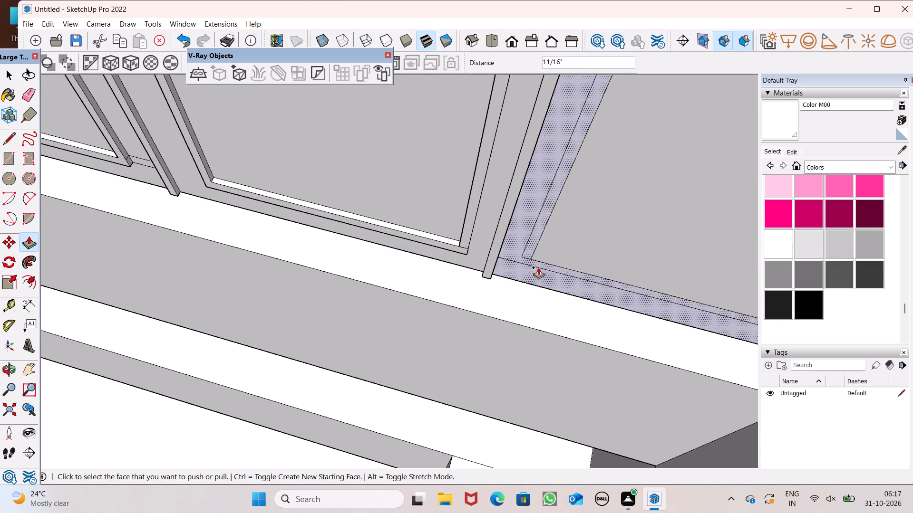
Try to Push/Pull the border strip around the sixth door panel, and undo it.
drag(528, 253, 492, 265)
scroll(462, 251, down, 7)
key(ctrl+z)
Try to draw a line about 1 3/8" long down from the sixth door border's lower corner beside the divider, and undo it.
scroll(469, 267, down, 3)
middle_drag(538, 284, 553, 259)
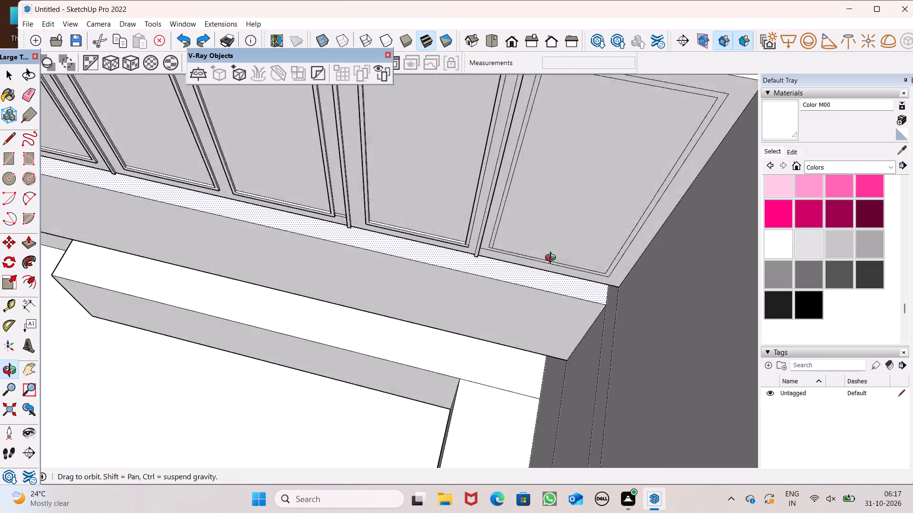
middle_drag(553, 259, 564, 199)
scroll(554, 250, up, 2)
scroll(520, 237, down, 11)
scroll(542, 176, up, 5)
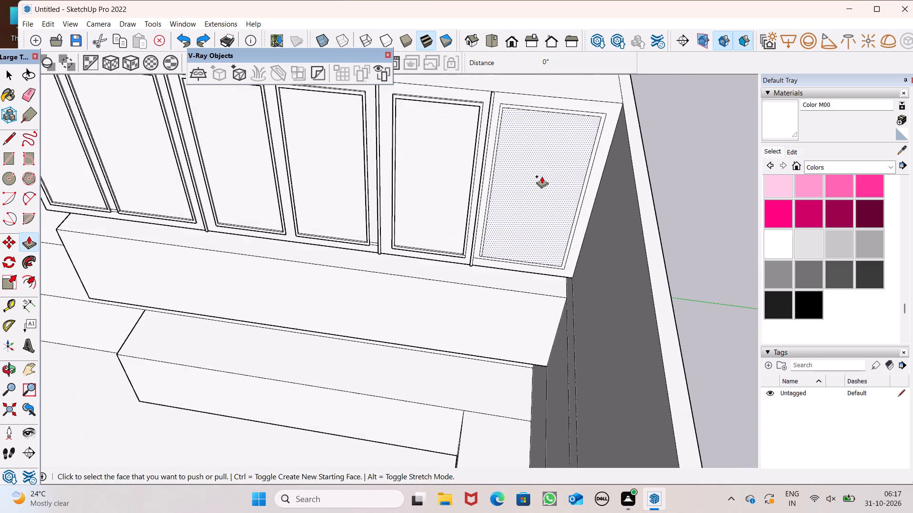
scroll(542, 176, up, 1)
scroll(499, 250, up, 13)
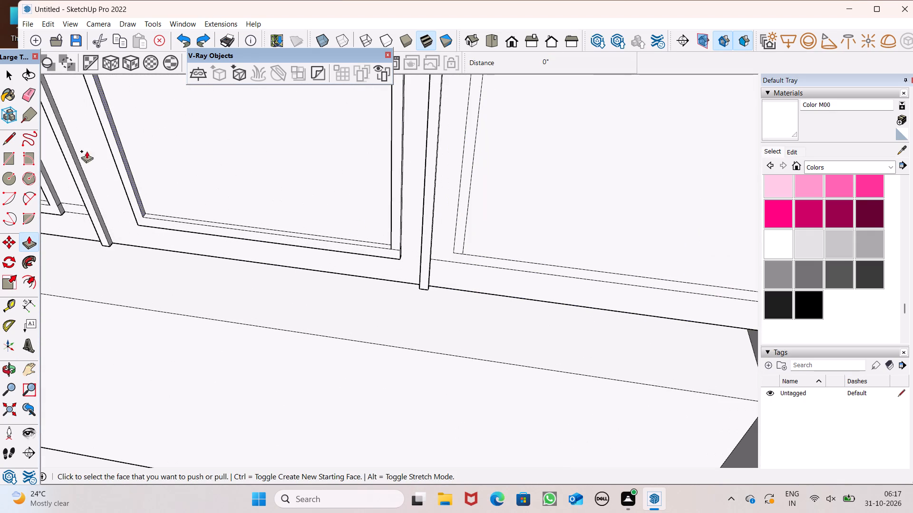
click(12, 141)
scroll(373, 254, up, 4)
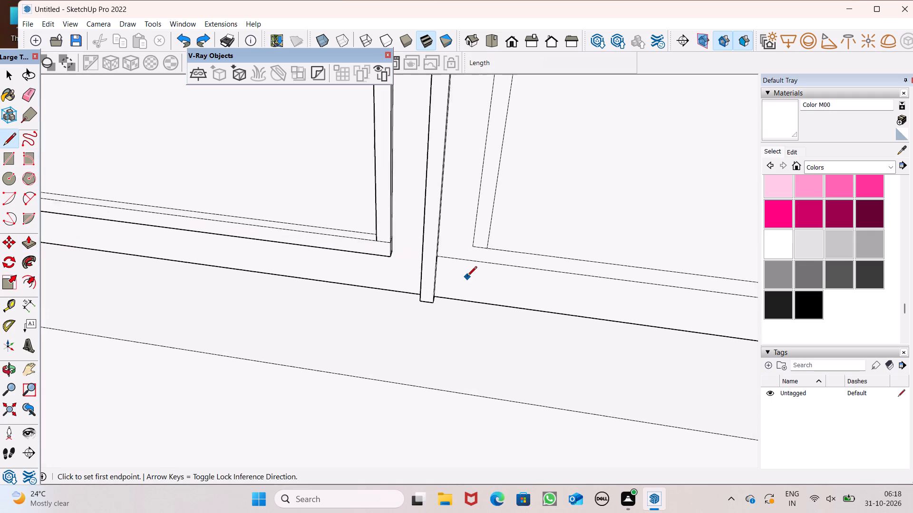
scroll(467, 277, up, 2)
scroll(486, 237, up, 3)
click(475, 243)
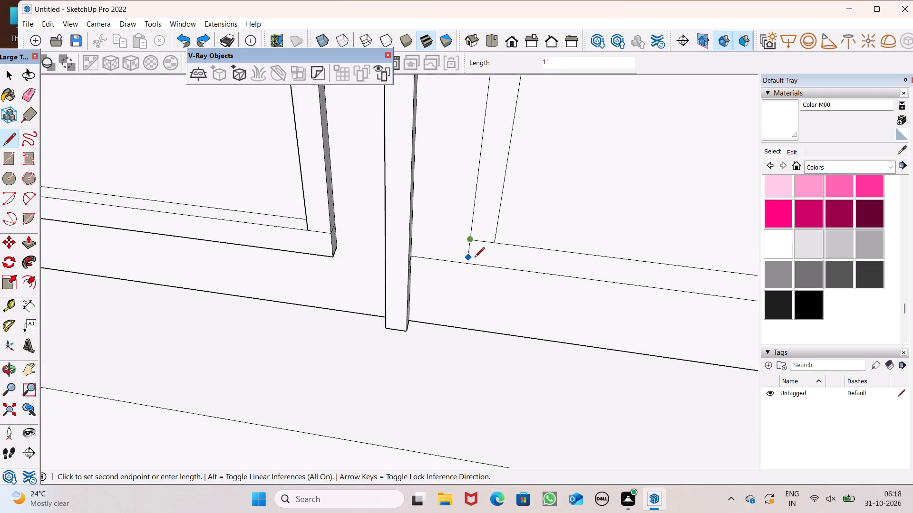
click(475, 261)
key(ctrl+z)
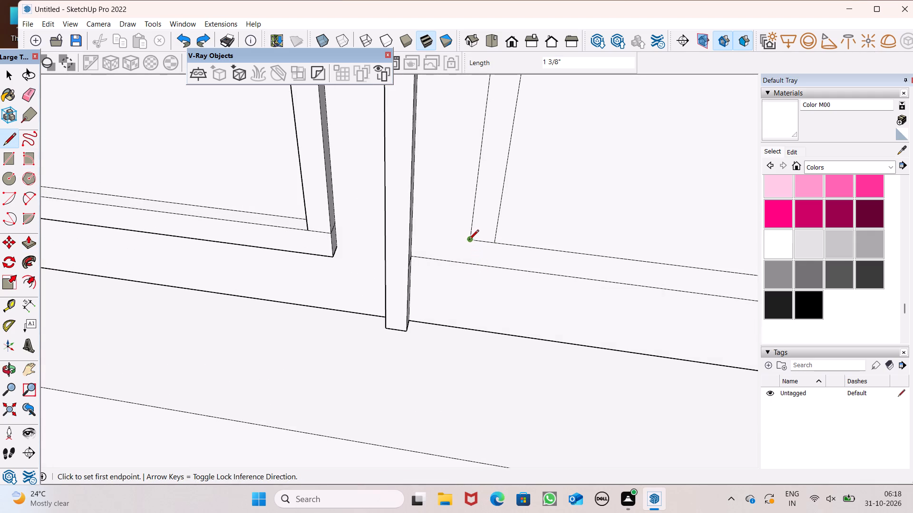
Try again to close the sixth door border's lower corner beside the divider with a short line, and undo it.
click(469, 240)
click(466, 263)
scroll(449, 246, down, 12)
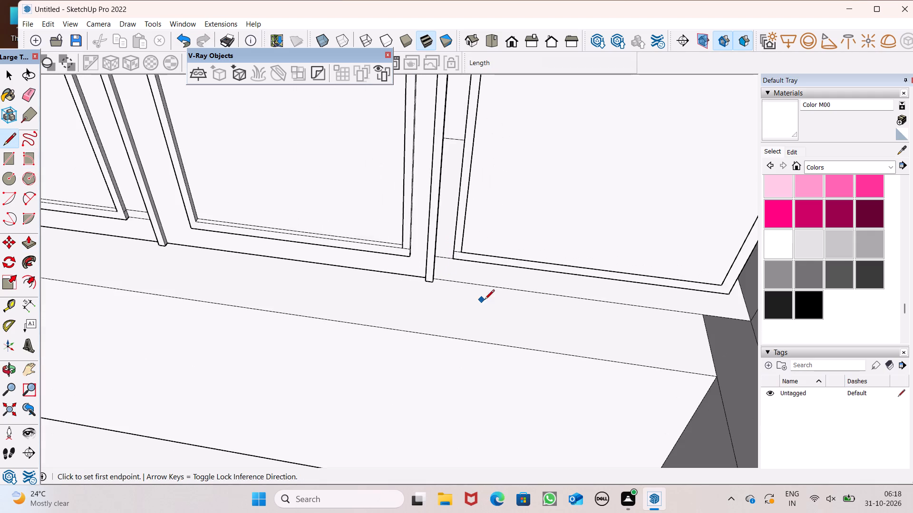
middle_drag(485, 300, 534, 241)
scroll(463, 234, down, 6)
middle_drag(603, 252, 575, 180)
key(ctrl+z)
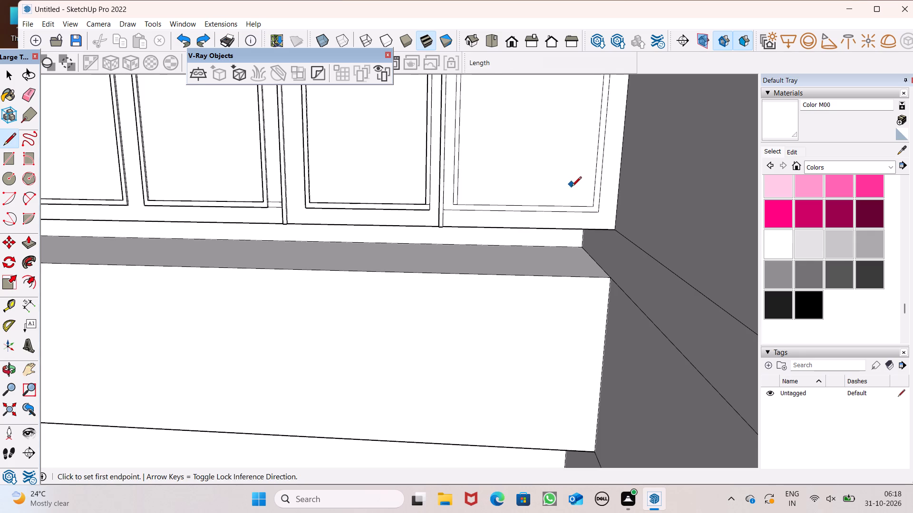
Draw a line about 1 3/8" long across the sixth door's border strip at its lower corner nearest the side wall.
scroll(575, 211, down, 7)
middle_drag(566, 240, 574, 290)
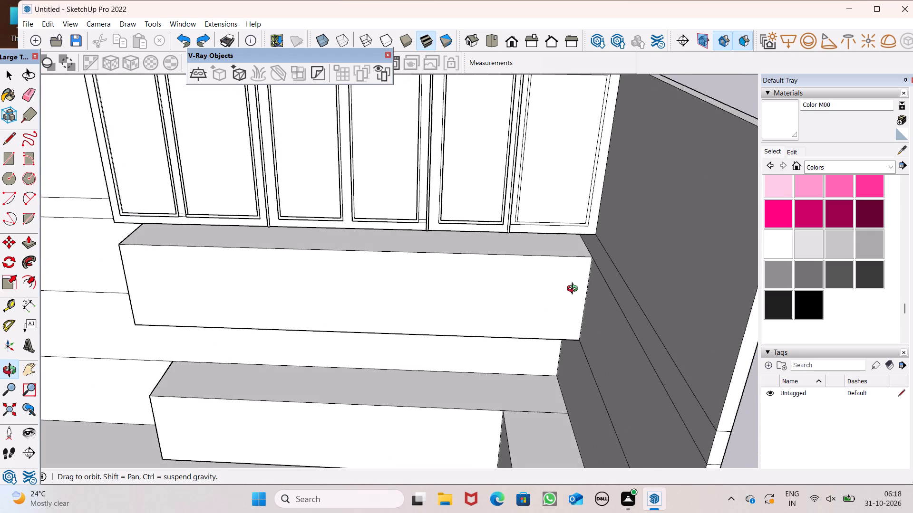
middle_drag(574, 290, 567, 304)
scroll(591, 223, up, 3)
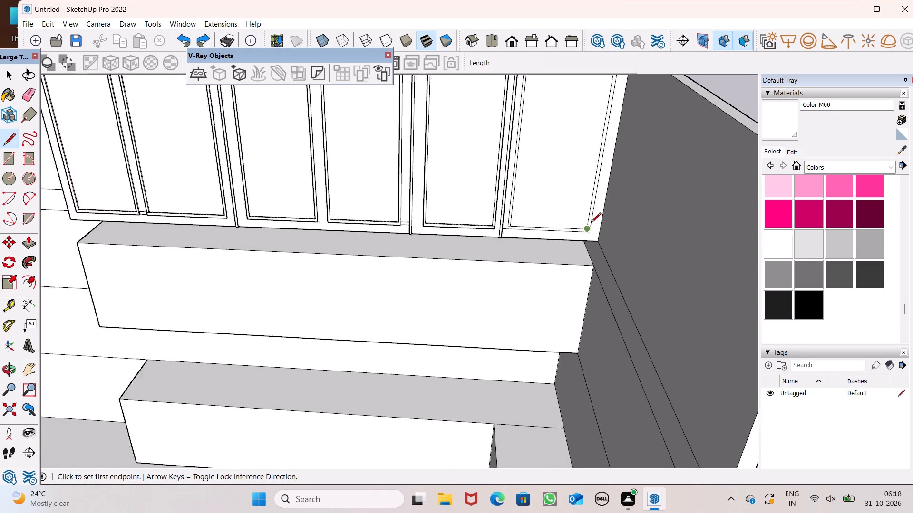
scroll(591, 223, up, 4)
scroll(527, 307, down, 1)
scroll(492, 226, up, 8)
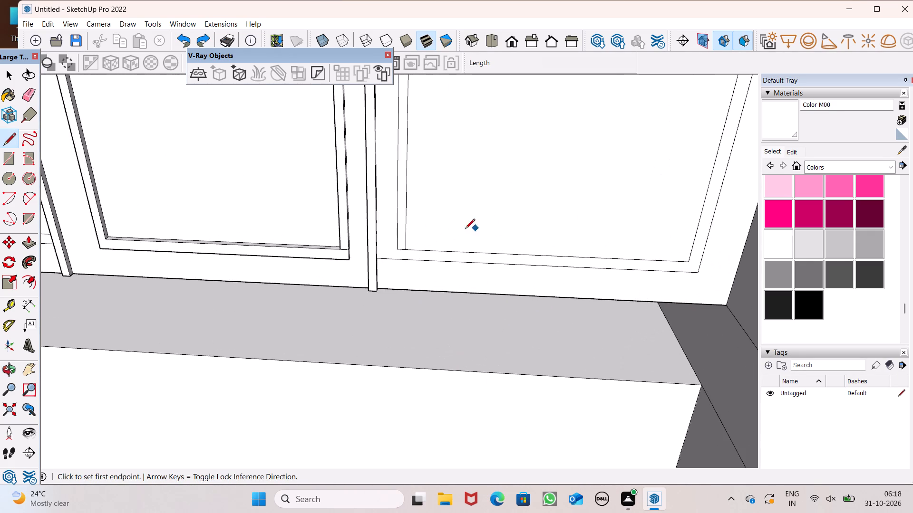
scroll(391, 247, up, 6)
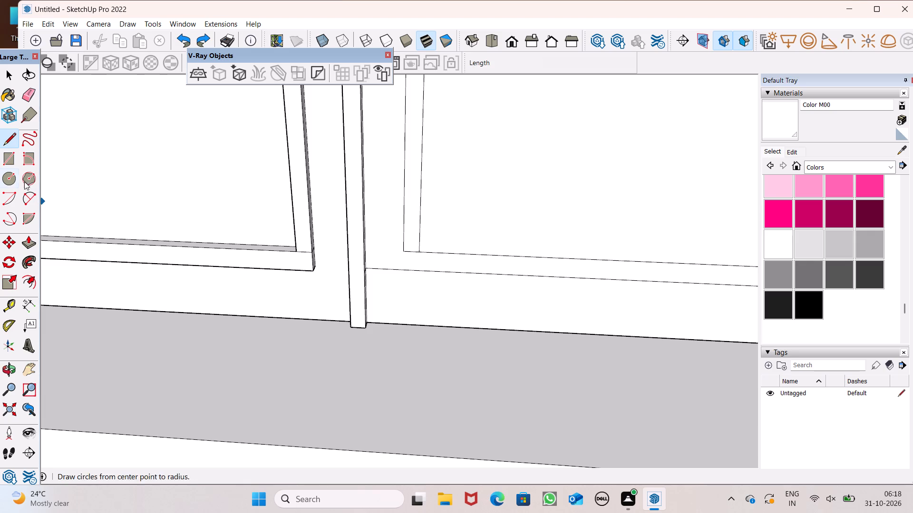
scroll(323, 371, down, 5)
scroll(409, 319, up, 7)
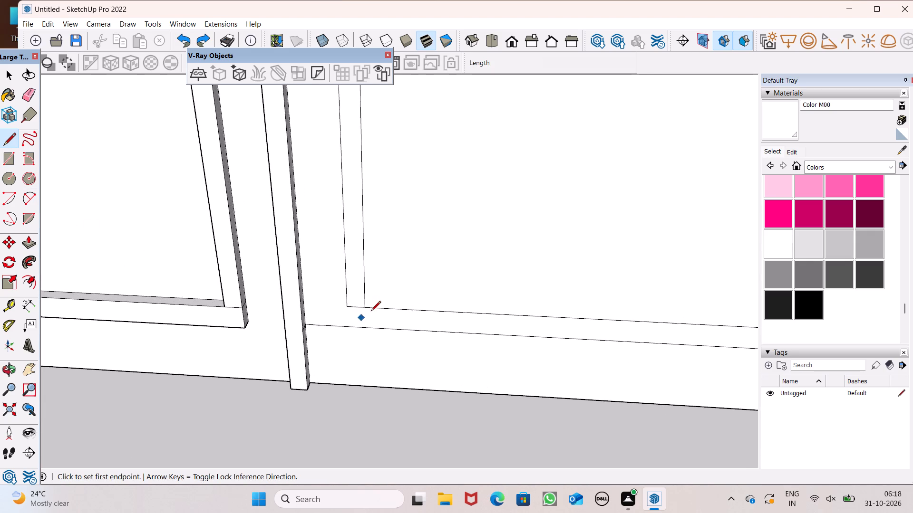
scroll(437, 322, down, 7)
scroll(637, 332, down, 4)
scroll(688, 338, up, 1)
click(692, 331)
click(699, 330)
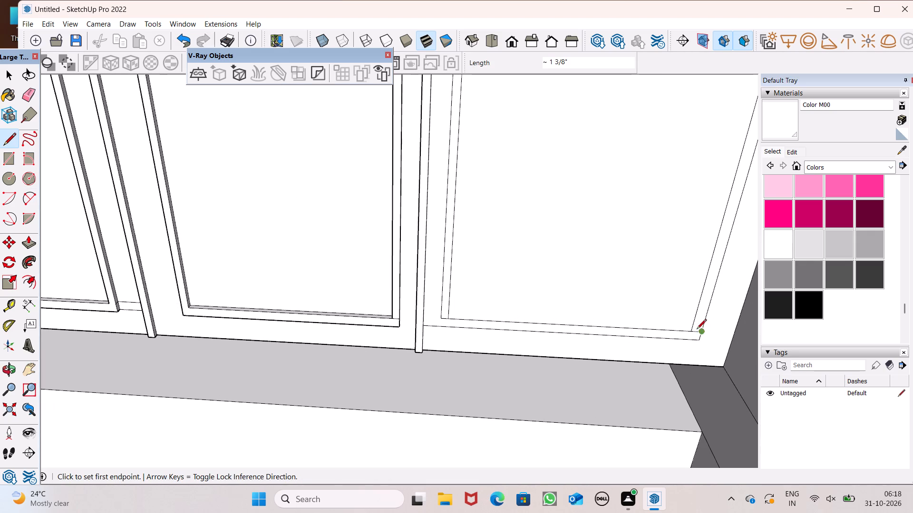
Push/Pull the sixth door's border strip running along its two long sides outward by 11/16".
scroll(515, 342, down, 6)
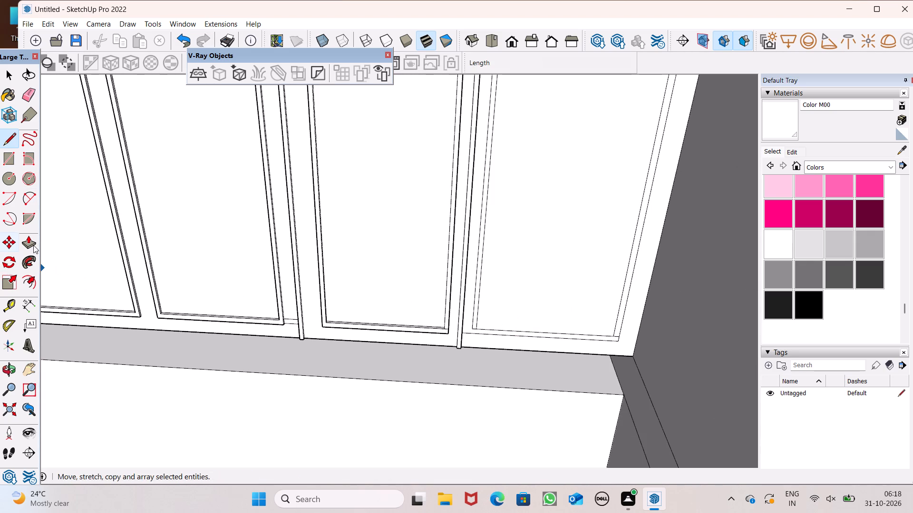
click(33, 245)
scroll(482, 295, up, 5)
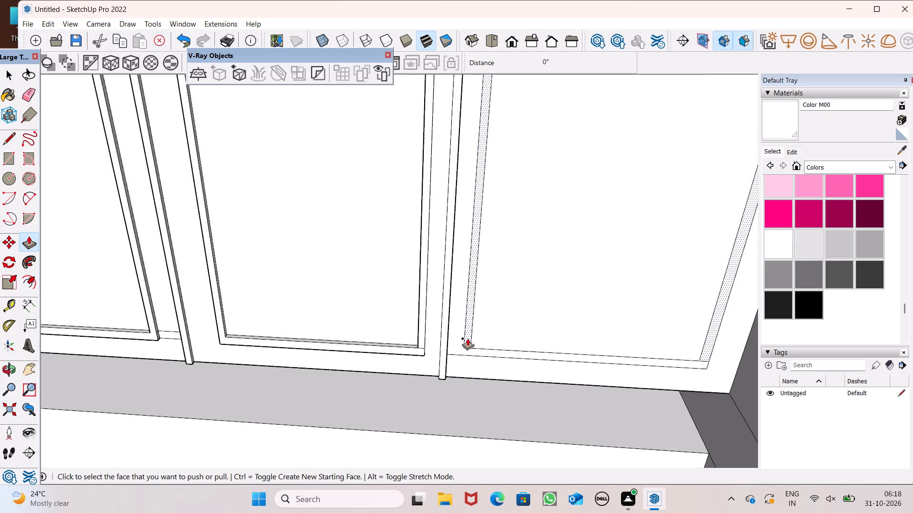
drag(468, 337, 423, 338)
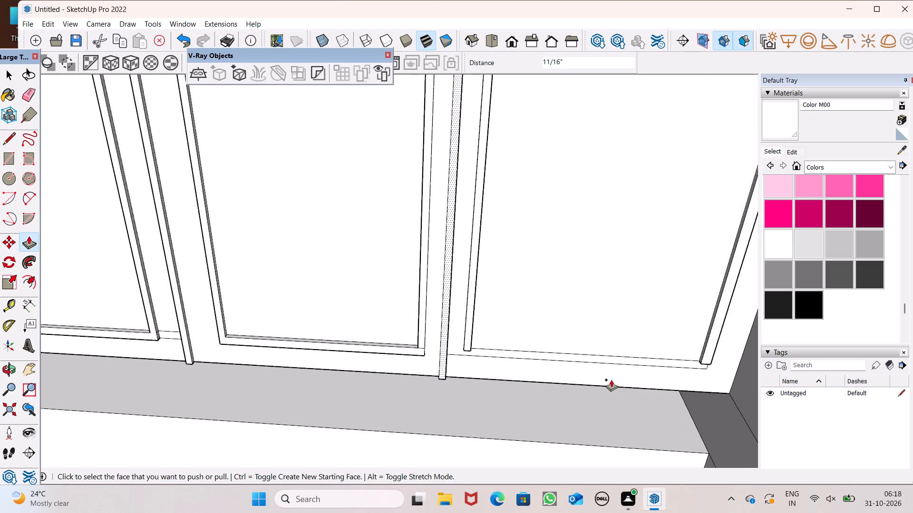
scroll(427, 366, down, 13)
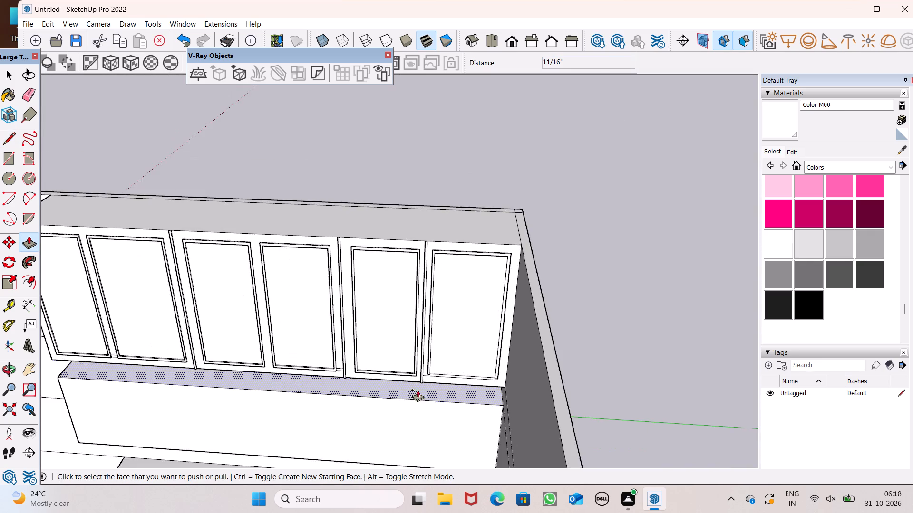
middle_drag(436, 389, 468, 358)
scroll(437, 387, up, 1)
key(space)
Examine the whole room from several angles, checking the paneled upper block, the lower upper block and the L-shaped counter.
scroll(497, 265, down, 5)
scroll(558, 274, down, 8)
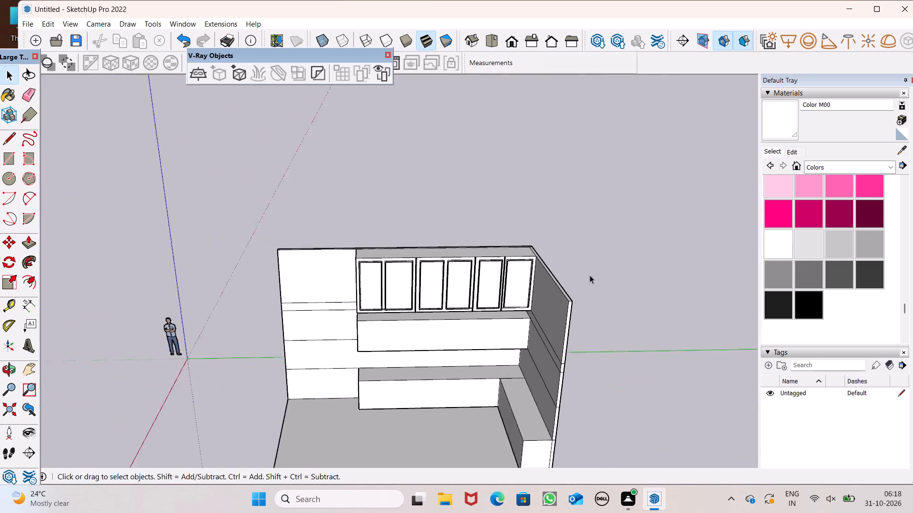
scroll(590, 275, down, 3)
middle_drag(525, 370, 548, 318)
click(511, 217)
scroll(531, 320, up, 9)
middle_drag(466, 390, 652, 336)
scroll(588, 294, down, 3)
middle_drag(611, 314, 529, 354)
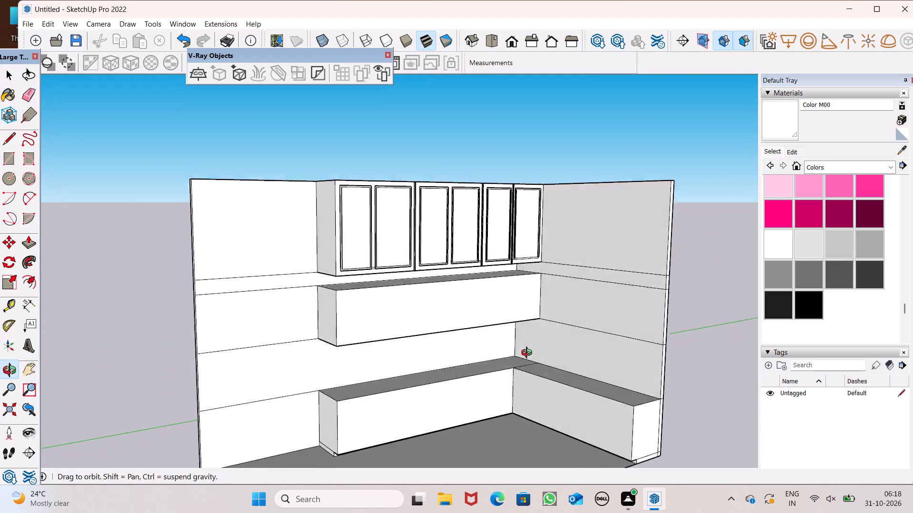
middle_drag(529, 354, 517, 357)
scroll(636, 286, down, 9)
middle_drag(624, 352, 552, 336)
middle_click(526, 359)
scroll(526, 359, up, 1)
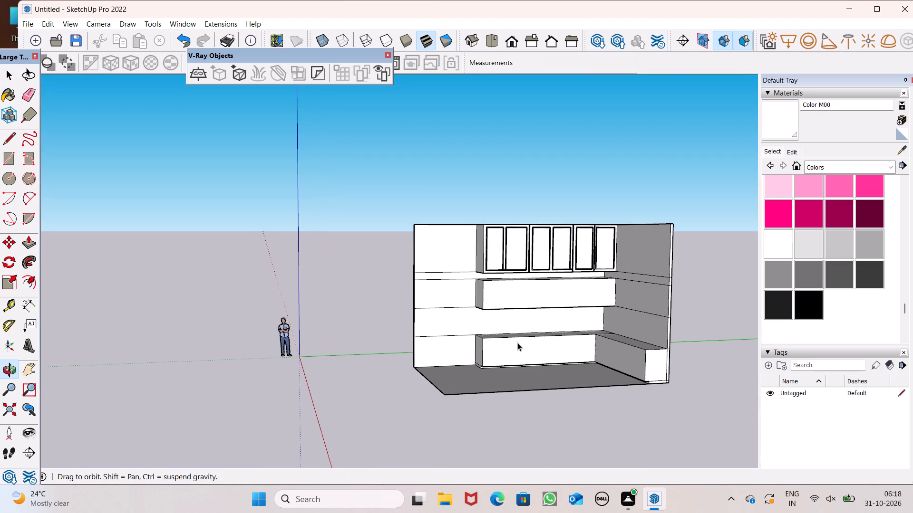
scroll(557, 331, up, 3)
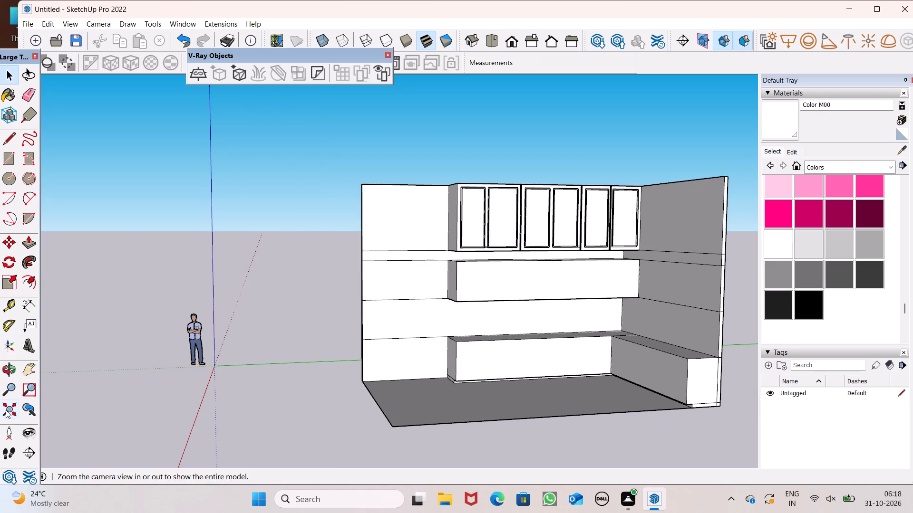
Start a Tape Measure measurement on the room model, facing the wall with the upper blocks and counter.
click(9, 303)
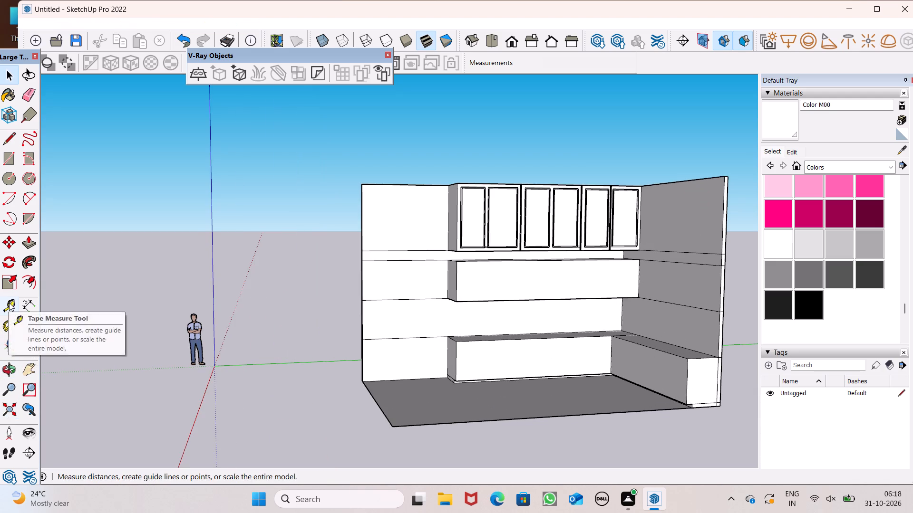
scroll(550, 271, down, 2)
middle_drag(570, 315, 498, 310)
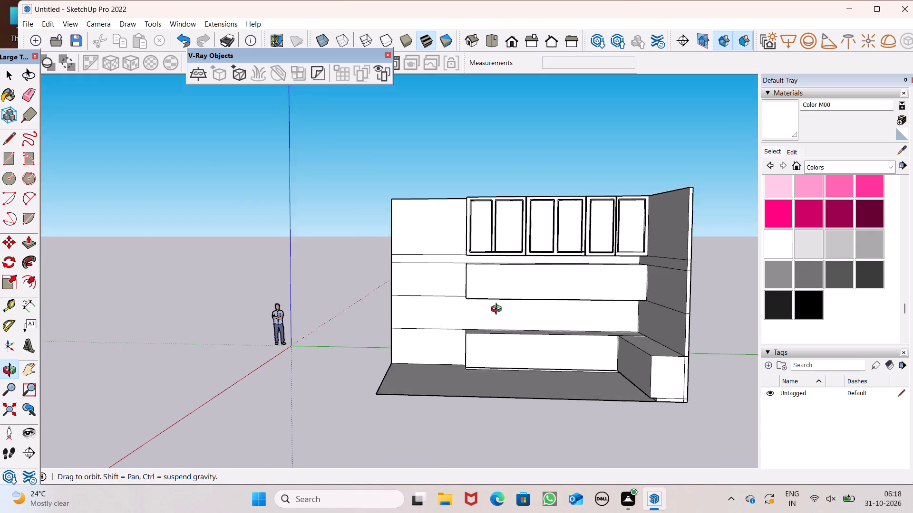
Place a vertical guide on the base cabinet front, about 1' 5 1/2" in from its outer vertical edge.
middle_drag(498, 310, 504, 303)
scroll(505, 334, up, 6)
scroll(762, 312, down, 1)
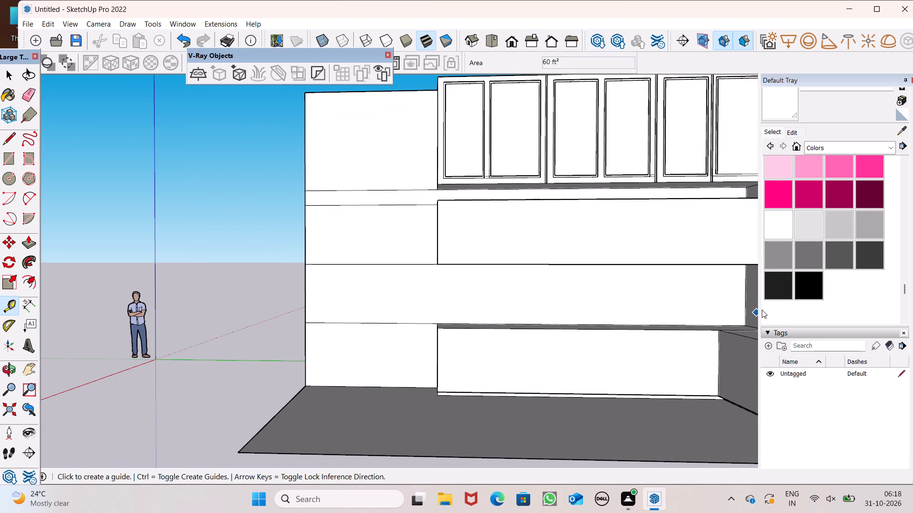
scroll(762, 310, down, 2)
scroll(594, 411, up, 6)
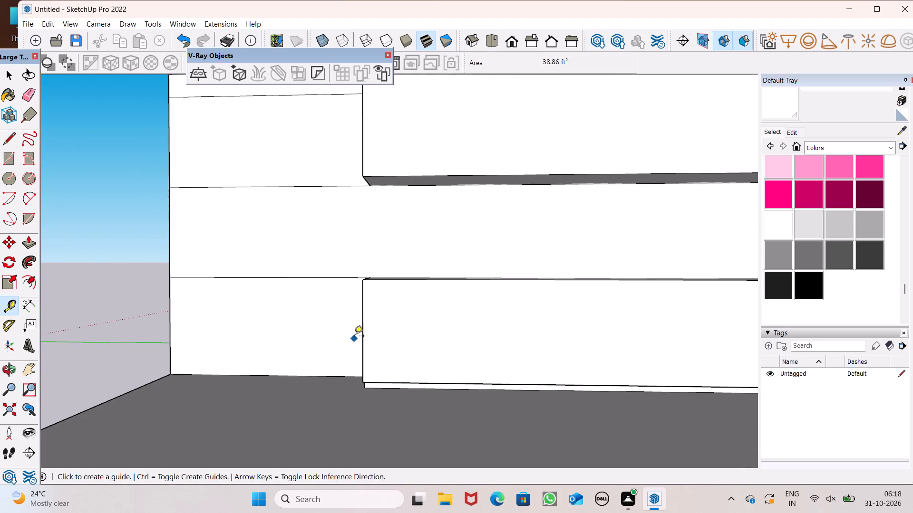
click(365, 336)
click(400, 338)
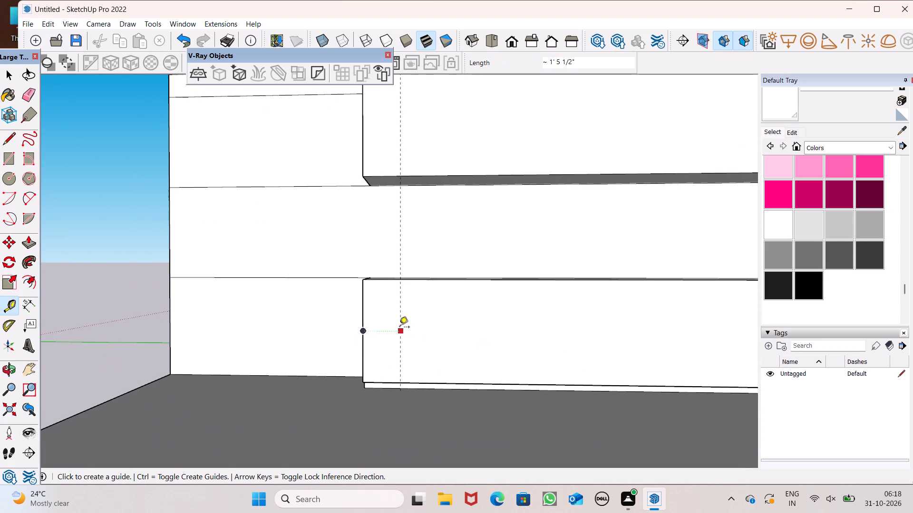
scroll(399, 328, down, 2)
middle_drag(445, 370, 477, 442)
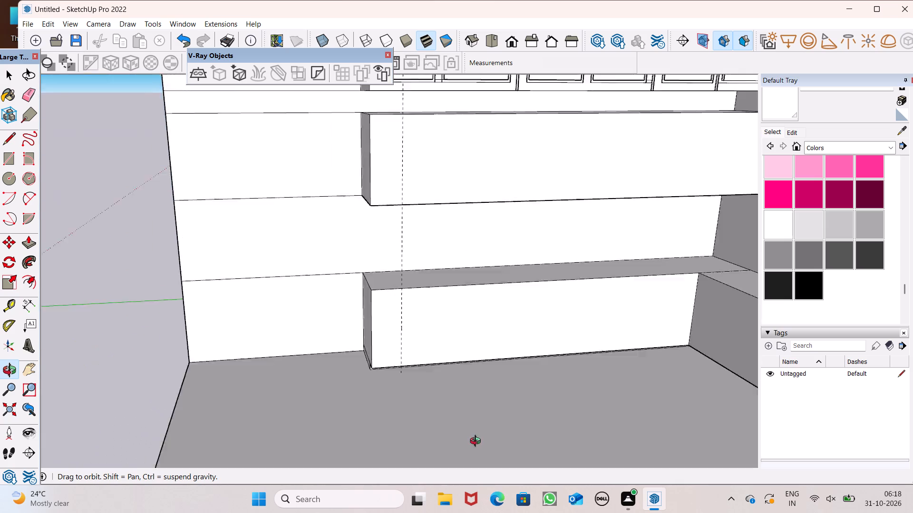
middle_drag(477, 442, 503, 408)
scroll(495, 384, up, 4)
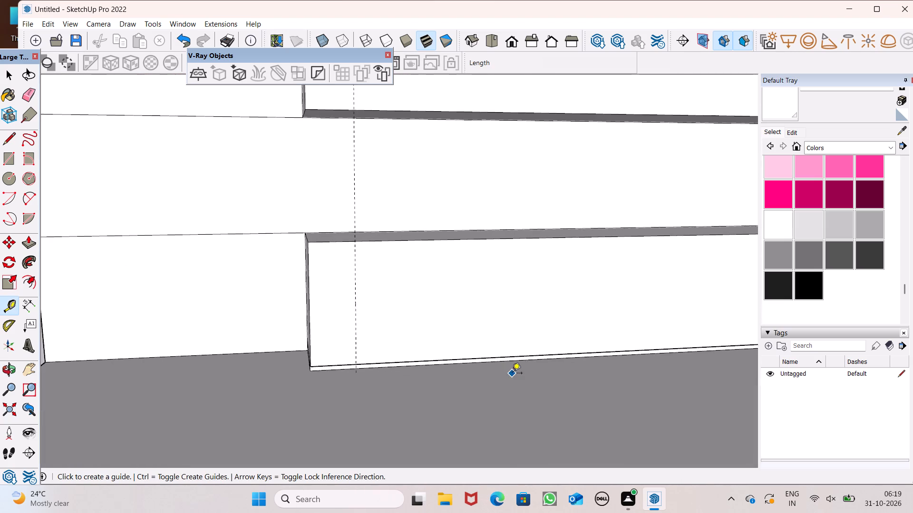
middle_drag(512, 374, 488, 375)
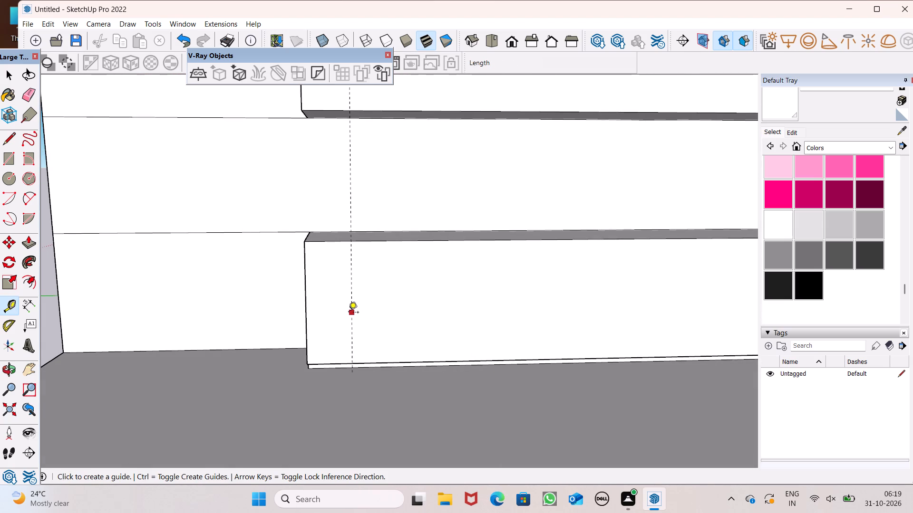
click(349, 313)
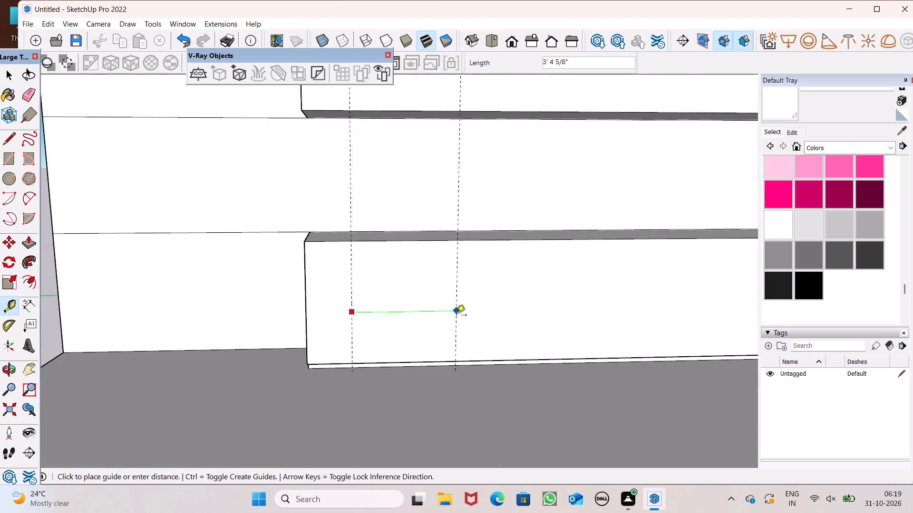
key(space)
Draw a 4' vertical line along the guide, from the top edge to the bottom edge of the base cabinet front.
scroll(457, 315, down, 3)
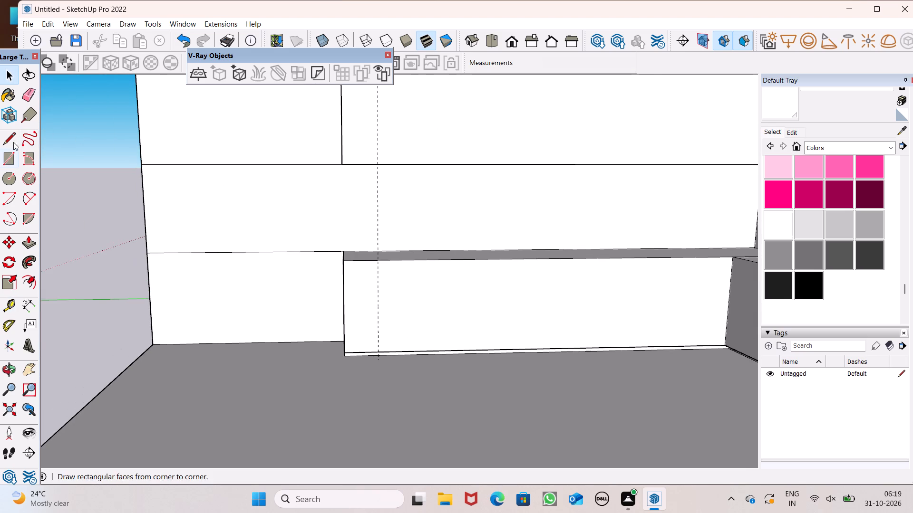
click(13, 142)
scroll(337, 230, up, 5)
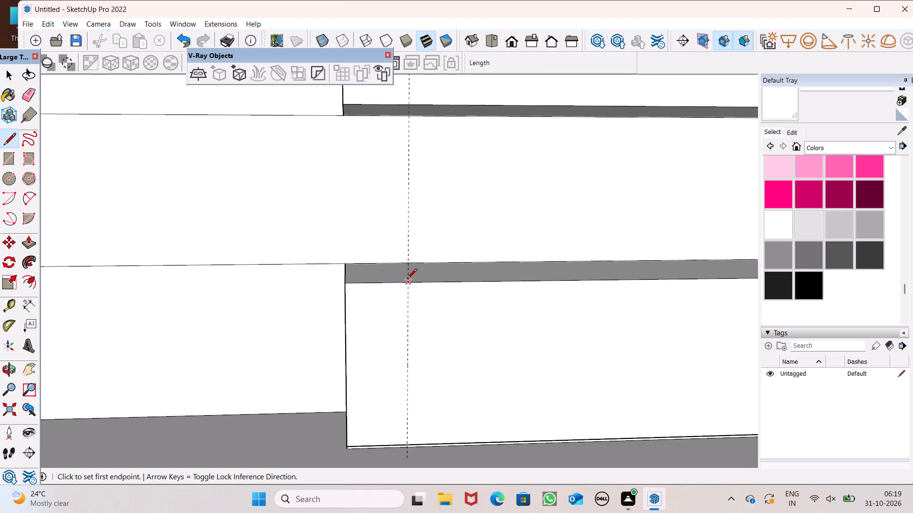
click(405, 283)
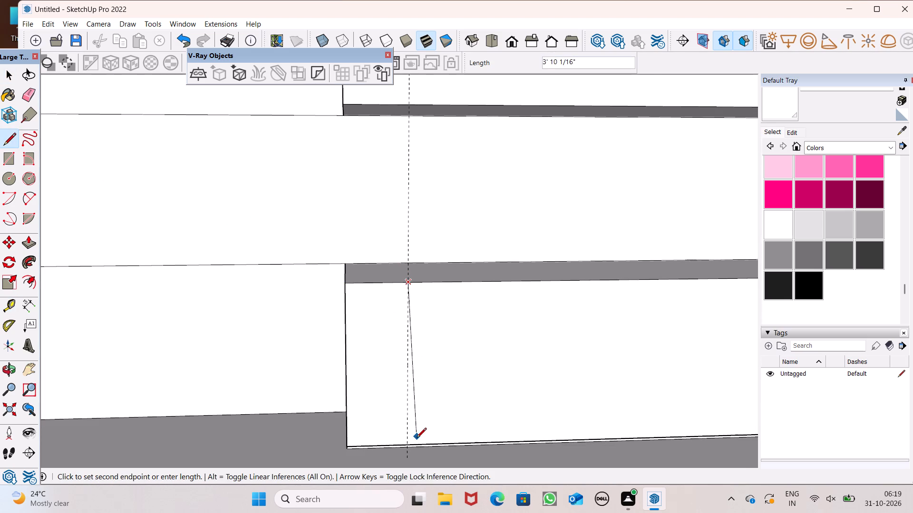
click(405, 446)
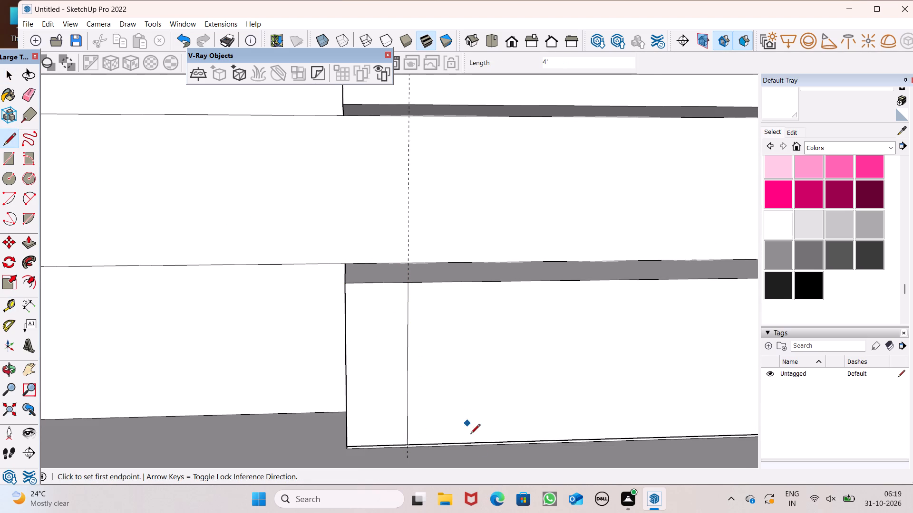
Erase the vertical guide crossing the cabinets.
scroll(474, 451, down, 11)
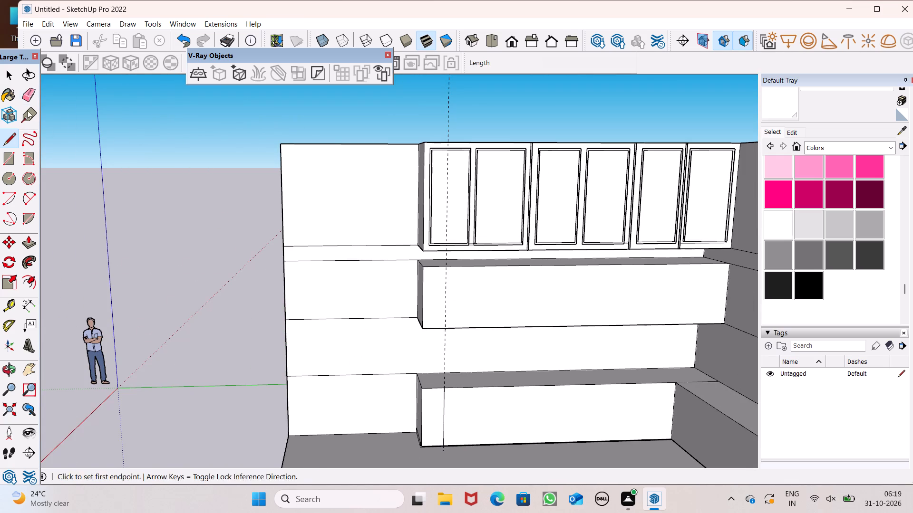
click(57, 94)
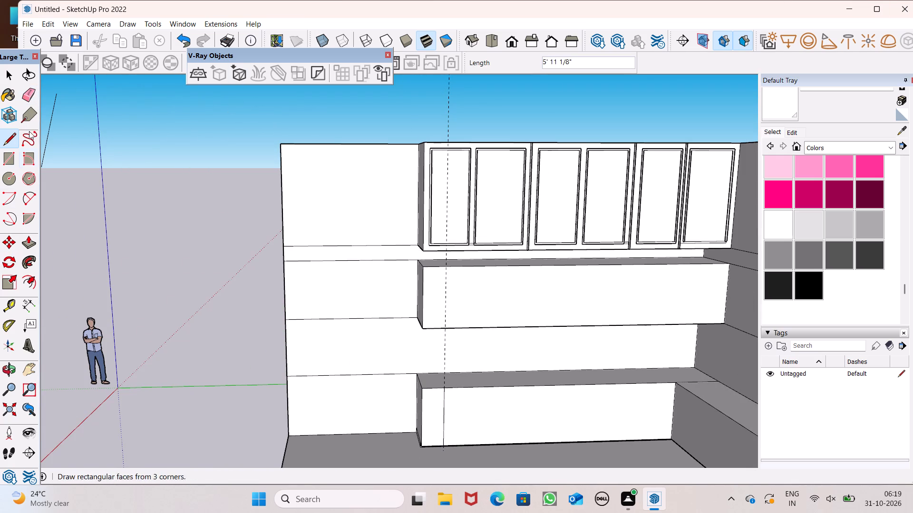
click(30, 89)
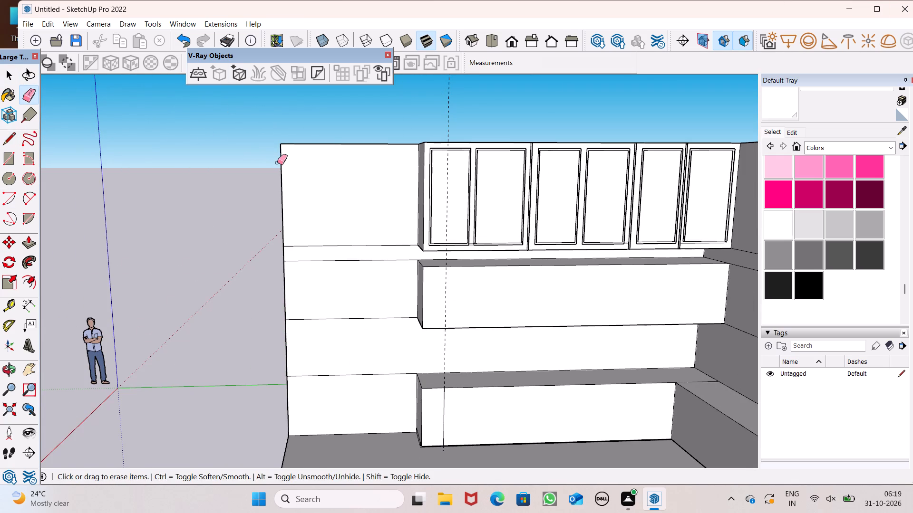
click(452, 116)
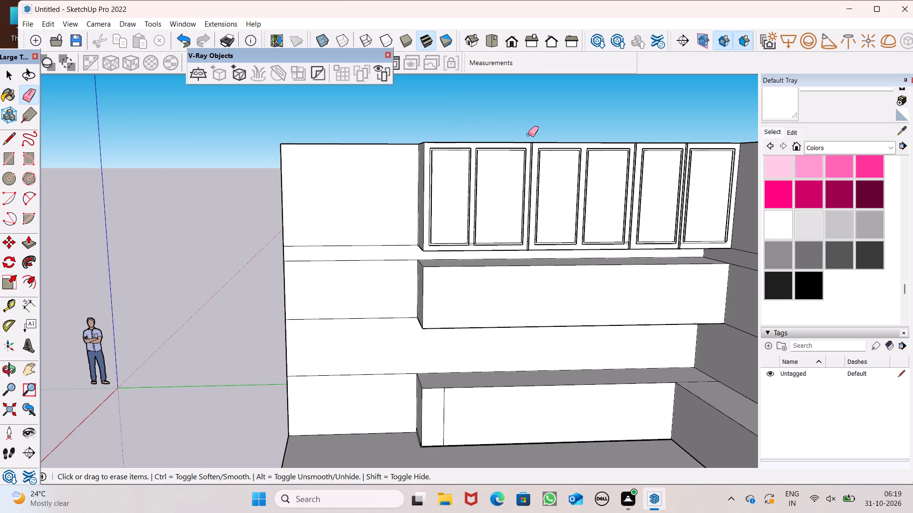
Place a vertical guide on the base cabinet front, about 3' 9" from the drawn dividing line.
scroll(531, 142, down, 2)
scroll(497, 359, up, 3)
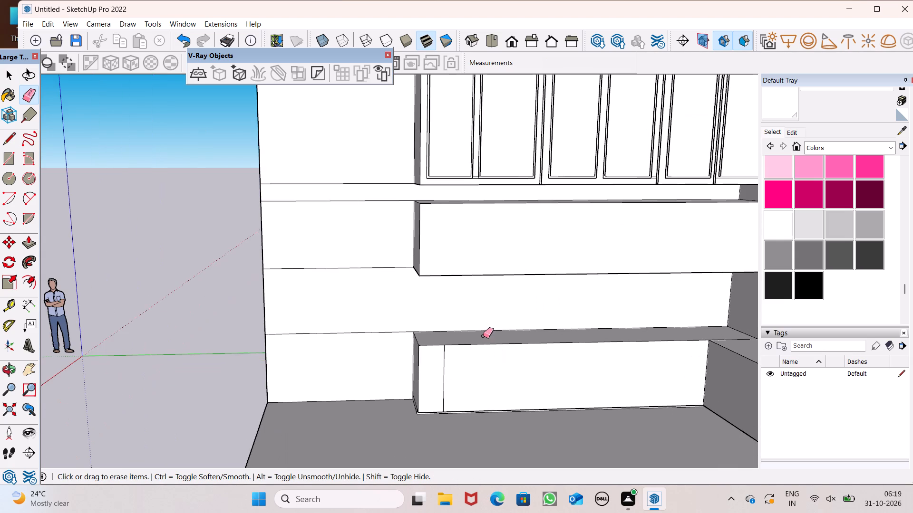
scroll(411, 425, up, 6)
scroll(409, 389, down, 14)
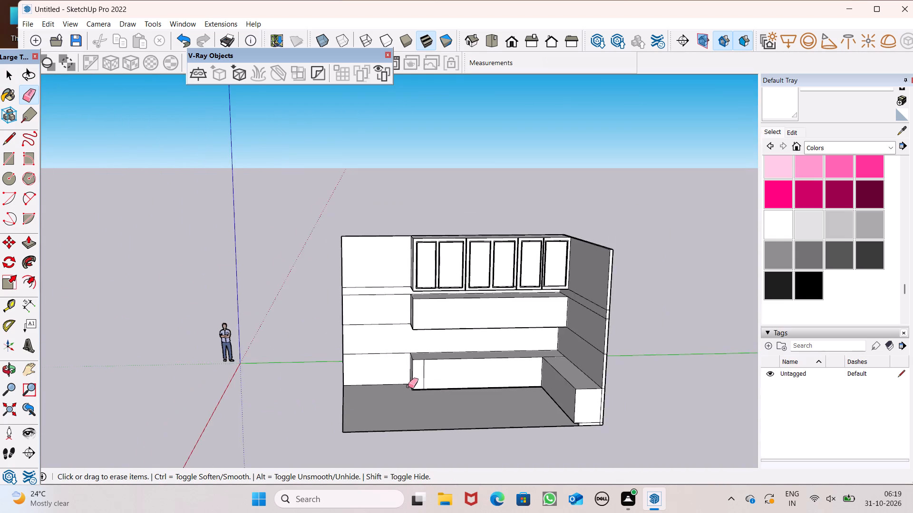
middle_drag(433, 402, 440, 383)
scroll(434, 379, up, 7)
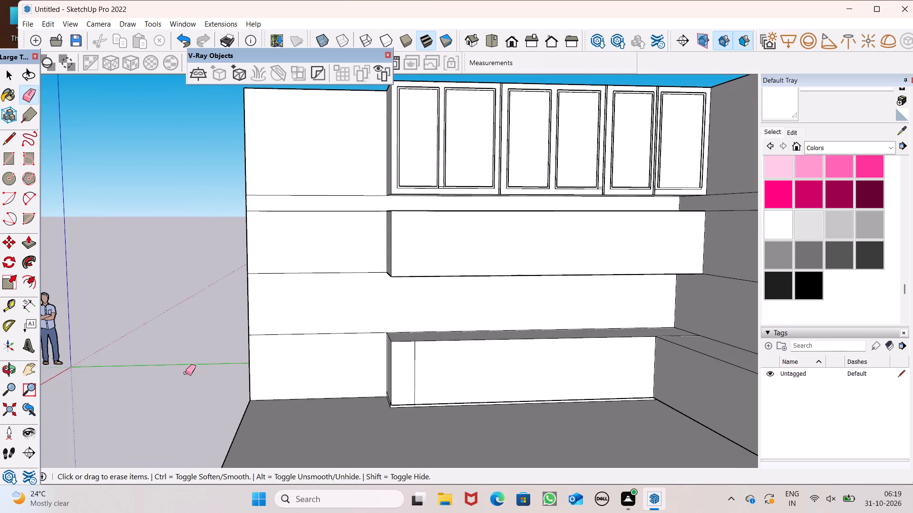
click(5, 318)
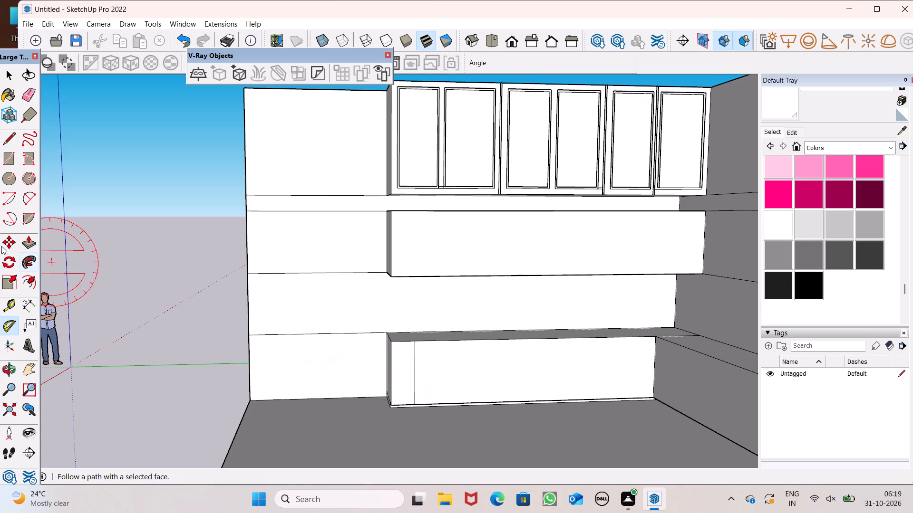
click(4, 304)
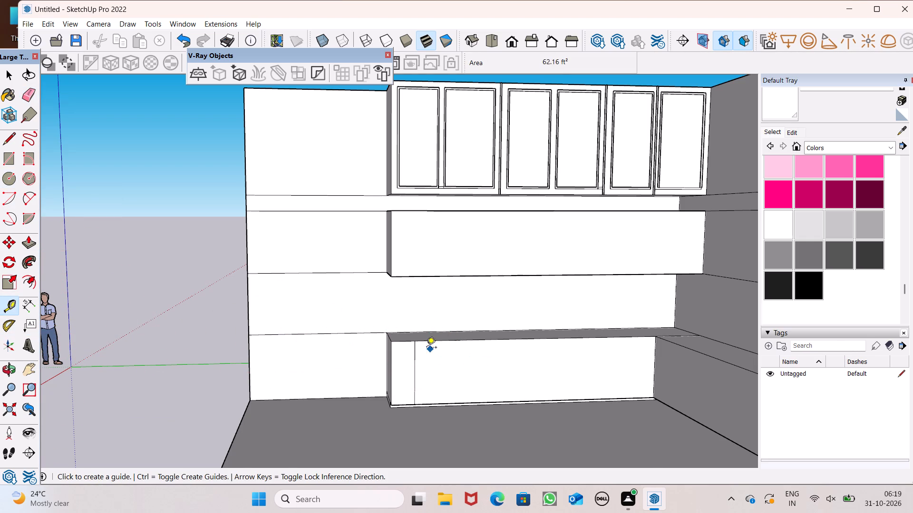
scroll(444, 345, down, 1)
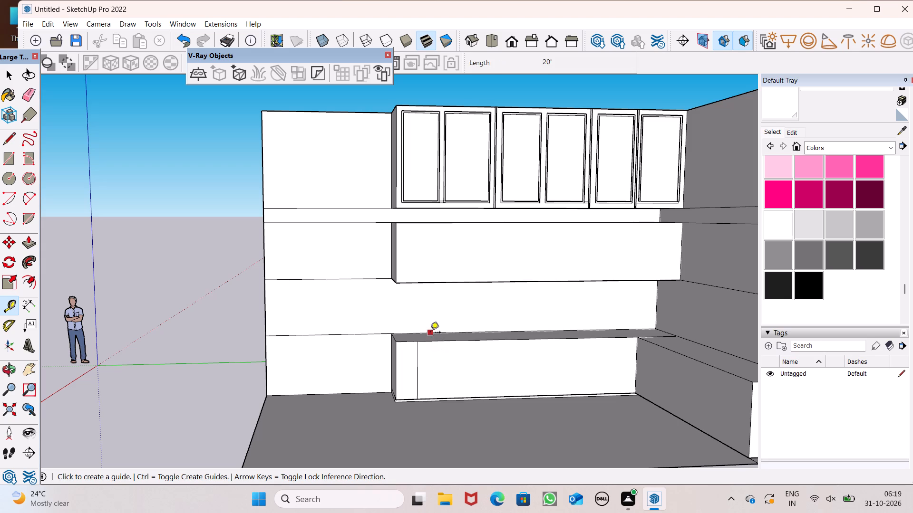
scroll(371, 373, down, 1)
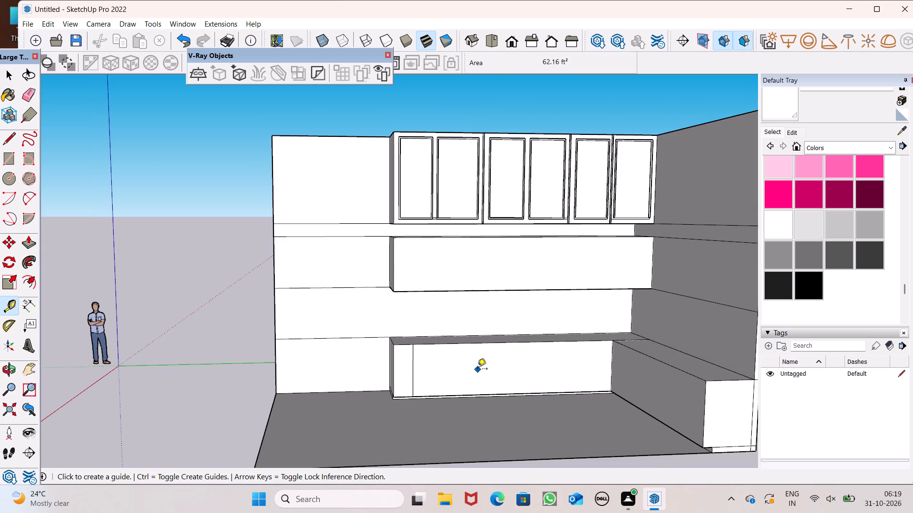
scroll(477, 370, up, 13)
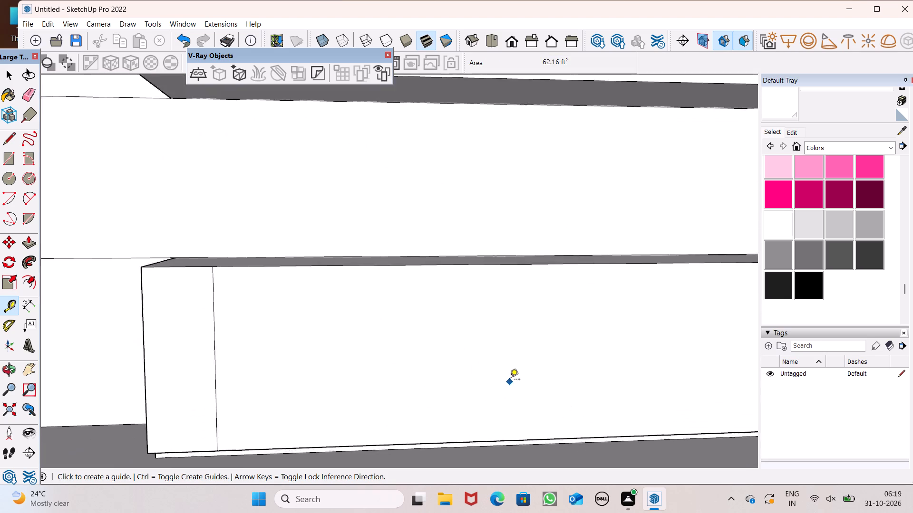
scroll(522, 331, down, 5)
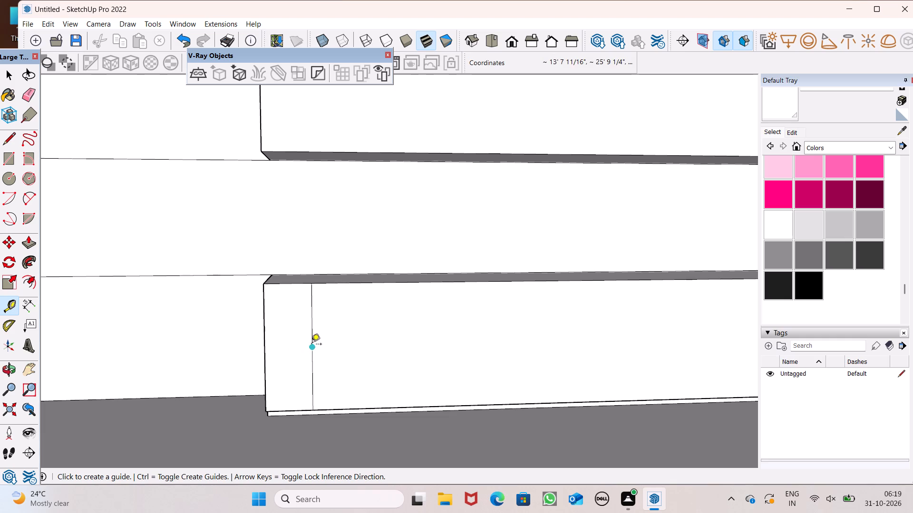
click(311, 345)
scroll(423, 343, down, 2)
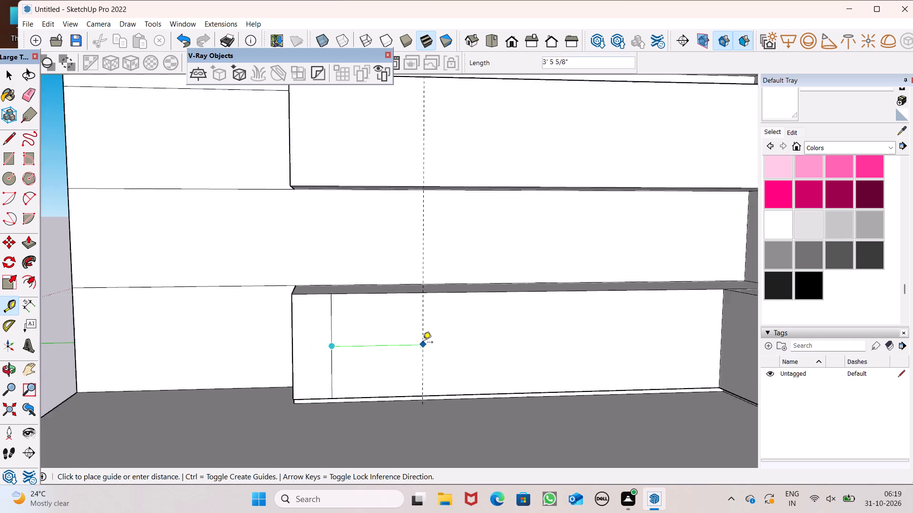
scroll(423, 343, down, 3)
scroll(442, 343, up, 4)
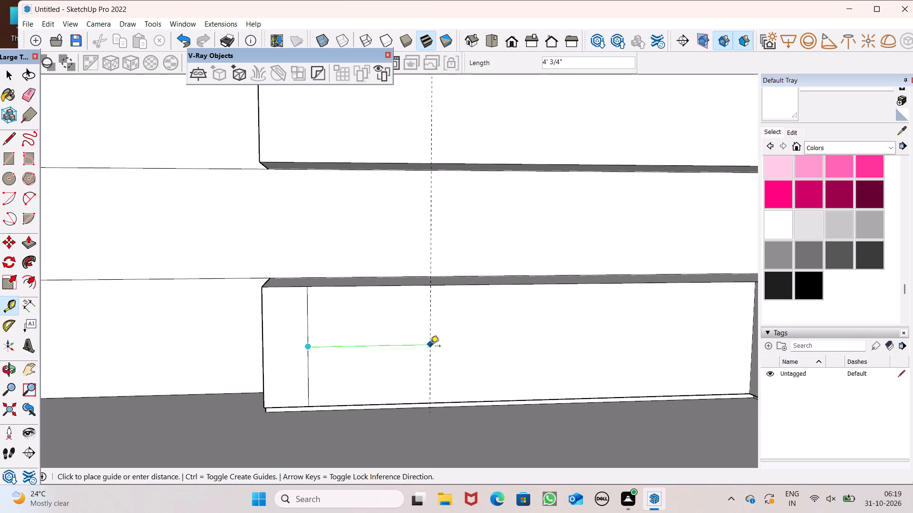
click(421, 349)
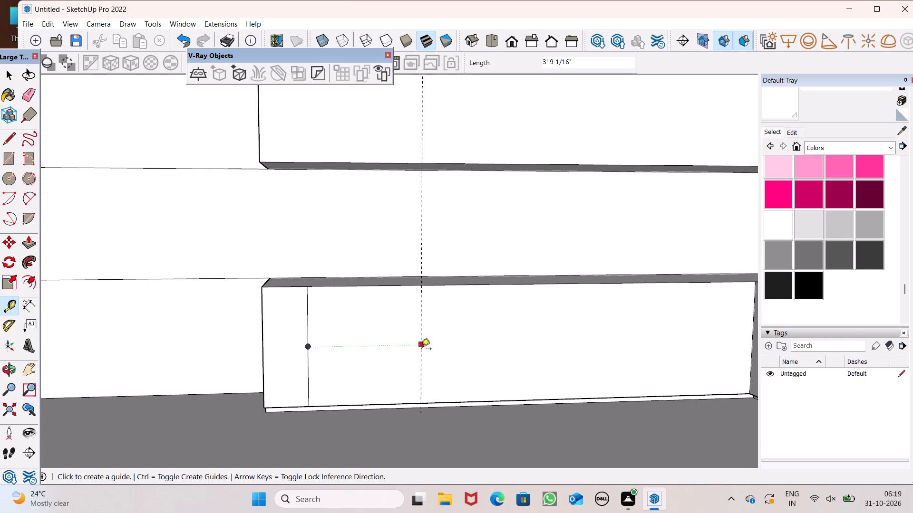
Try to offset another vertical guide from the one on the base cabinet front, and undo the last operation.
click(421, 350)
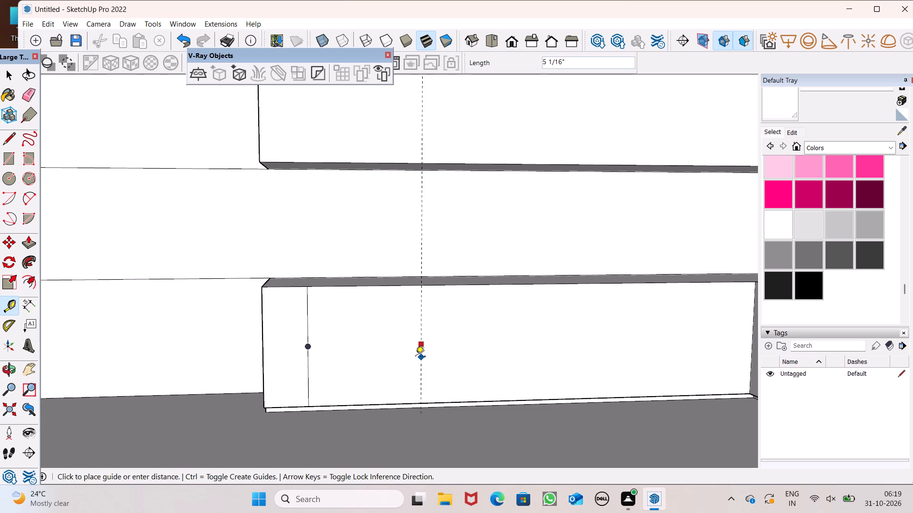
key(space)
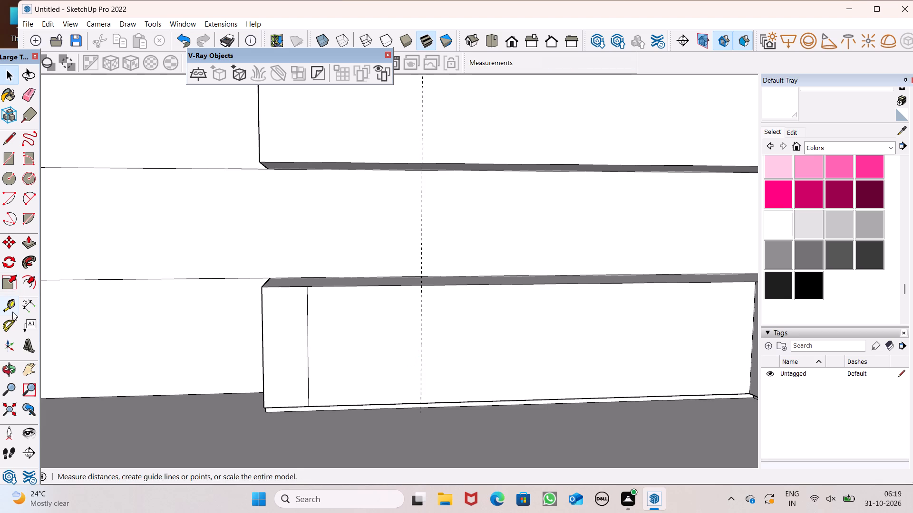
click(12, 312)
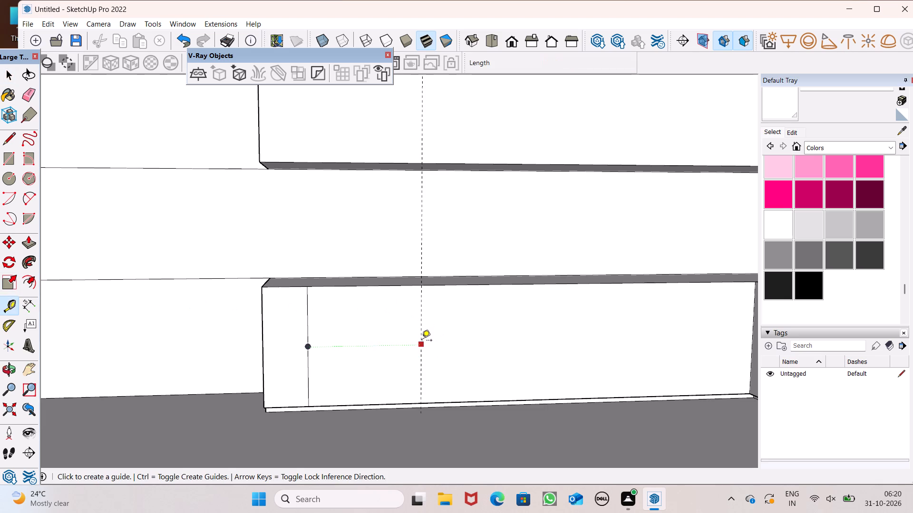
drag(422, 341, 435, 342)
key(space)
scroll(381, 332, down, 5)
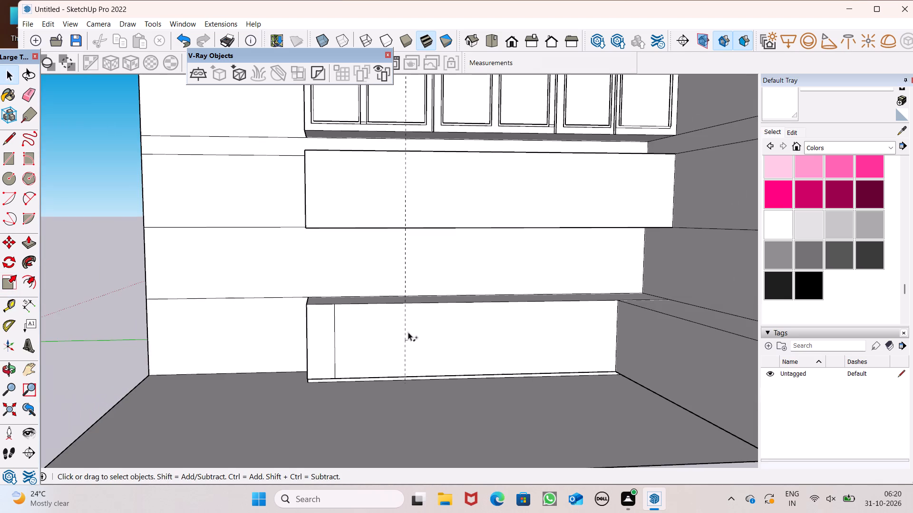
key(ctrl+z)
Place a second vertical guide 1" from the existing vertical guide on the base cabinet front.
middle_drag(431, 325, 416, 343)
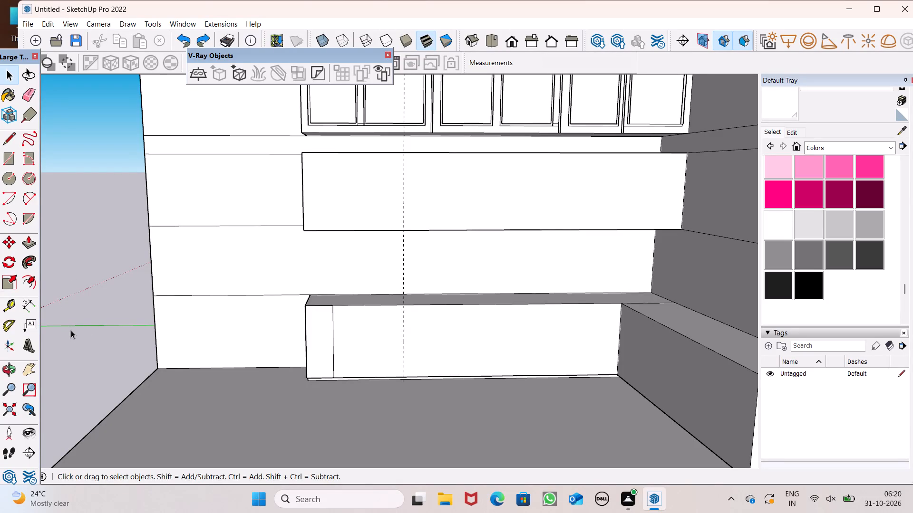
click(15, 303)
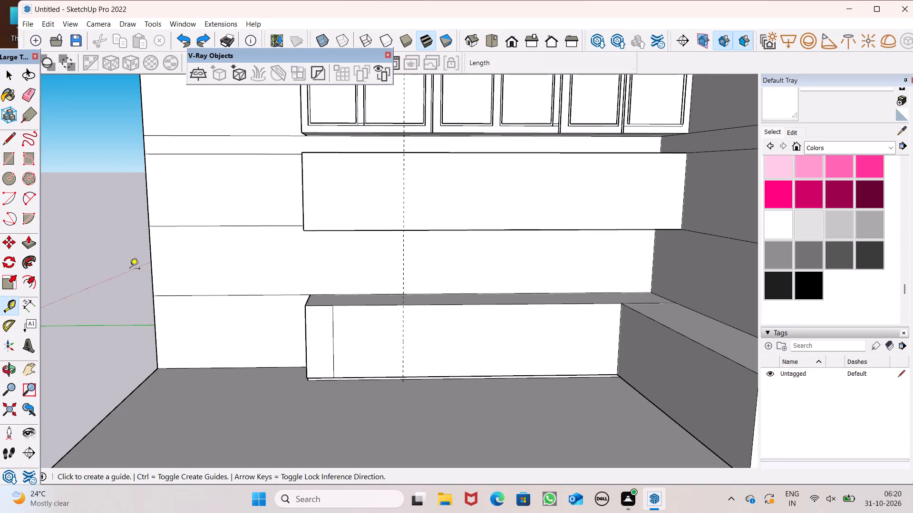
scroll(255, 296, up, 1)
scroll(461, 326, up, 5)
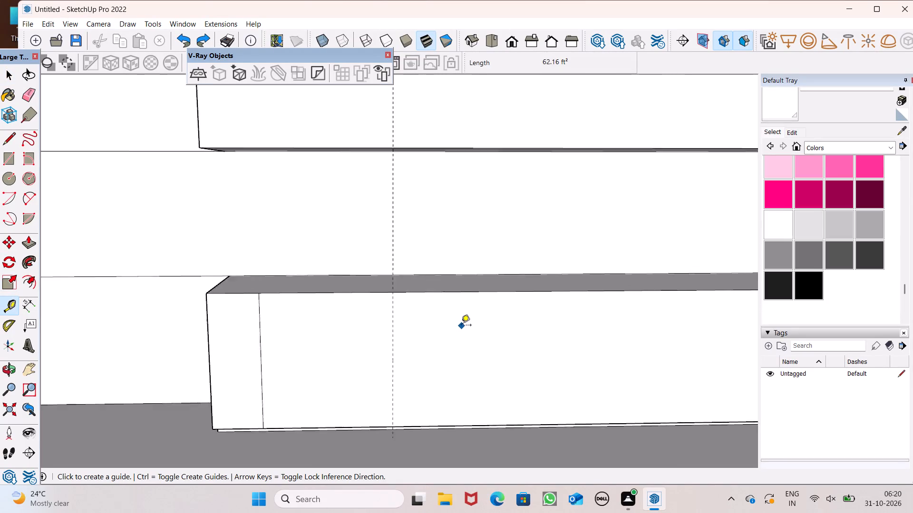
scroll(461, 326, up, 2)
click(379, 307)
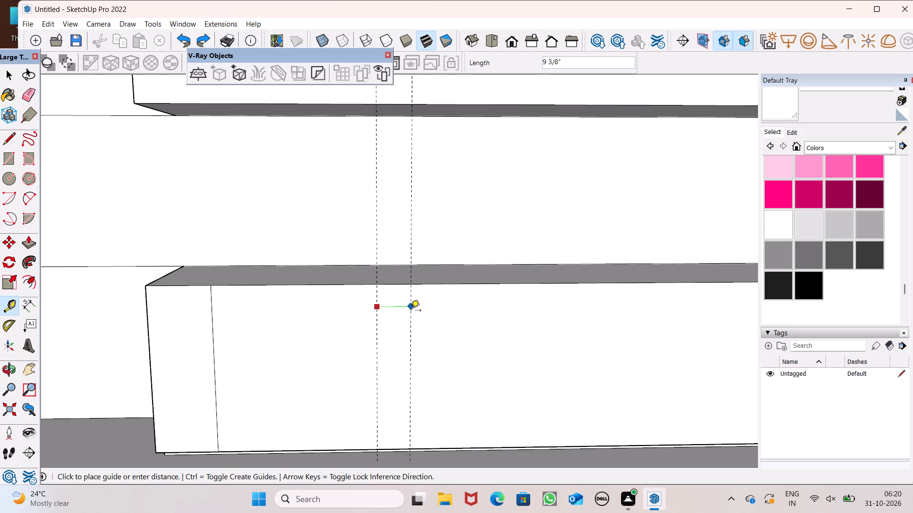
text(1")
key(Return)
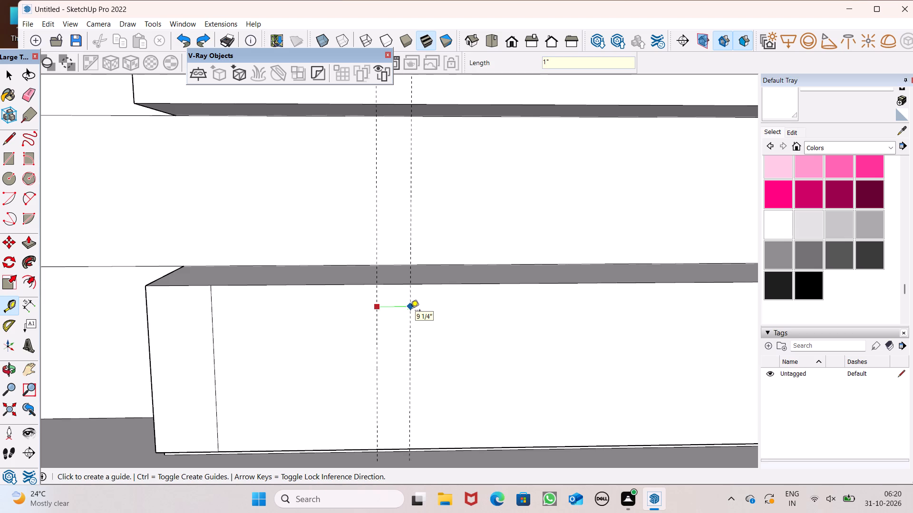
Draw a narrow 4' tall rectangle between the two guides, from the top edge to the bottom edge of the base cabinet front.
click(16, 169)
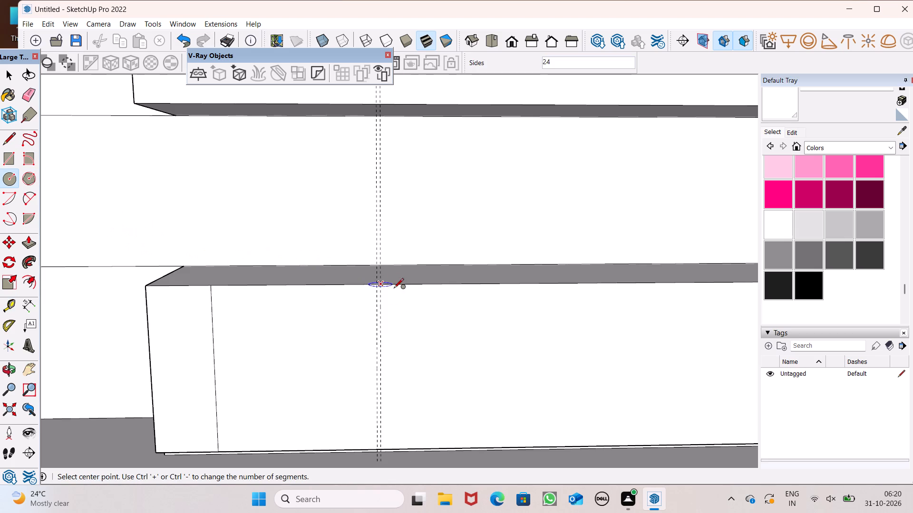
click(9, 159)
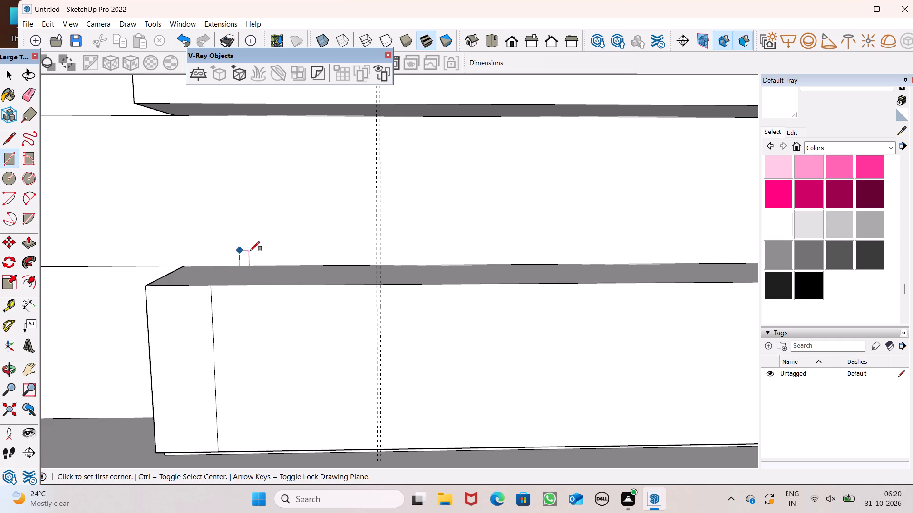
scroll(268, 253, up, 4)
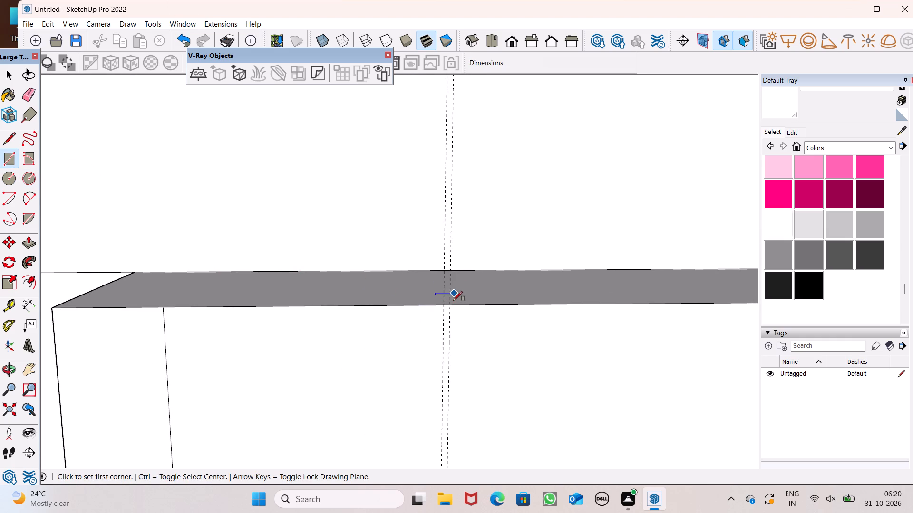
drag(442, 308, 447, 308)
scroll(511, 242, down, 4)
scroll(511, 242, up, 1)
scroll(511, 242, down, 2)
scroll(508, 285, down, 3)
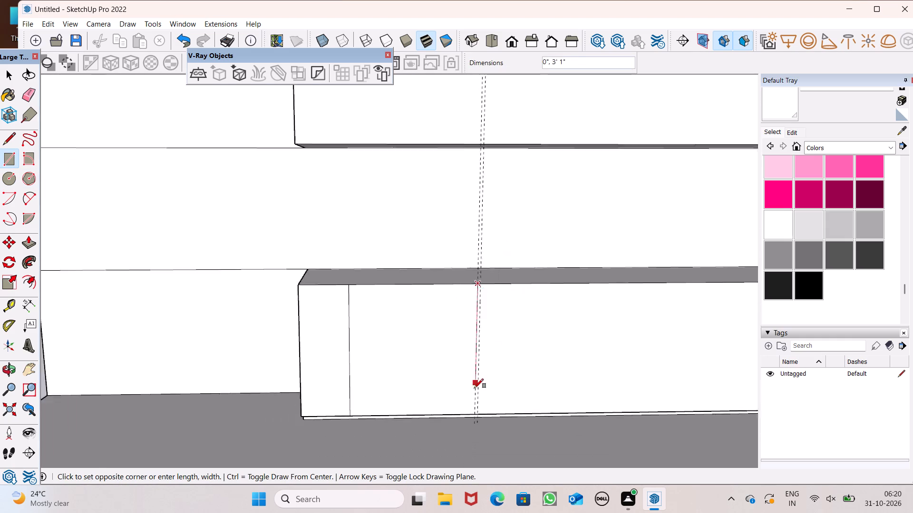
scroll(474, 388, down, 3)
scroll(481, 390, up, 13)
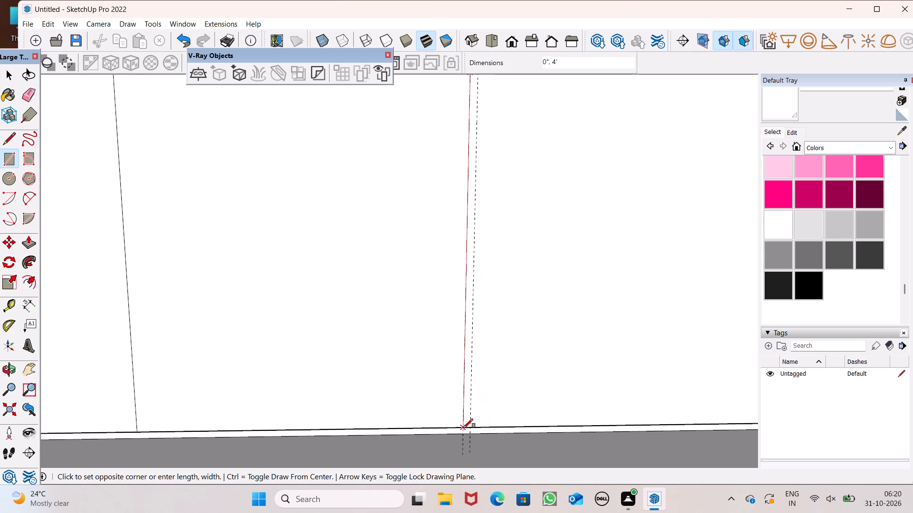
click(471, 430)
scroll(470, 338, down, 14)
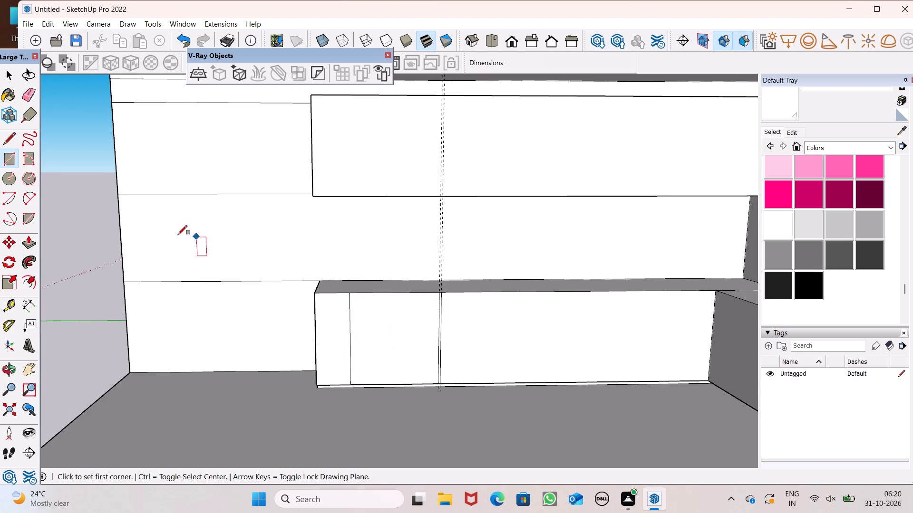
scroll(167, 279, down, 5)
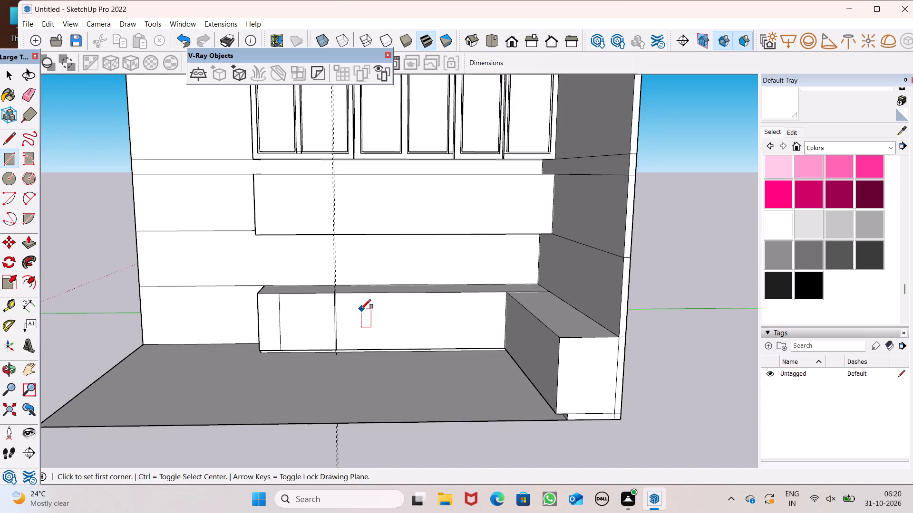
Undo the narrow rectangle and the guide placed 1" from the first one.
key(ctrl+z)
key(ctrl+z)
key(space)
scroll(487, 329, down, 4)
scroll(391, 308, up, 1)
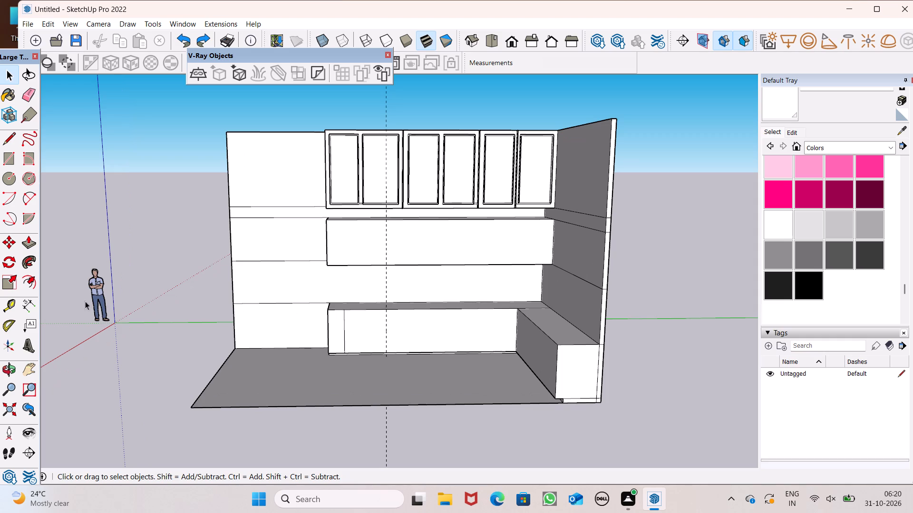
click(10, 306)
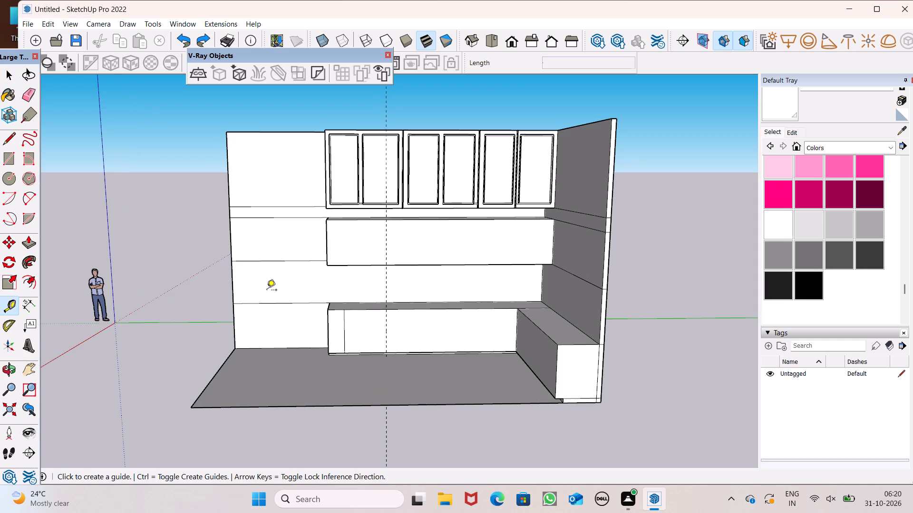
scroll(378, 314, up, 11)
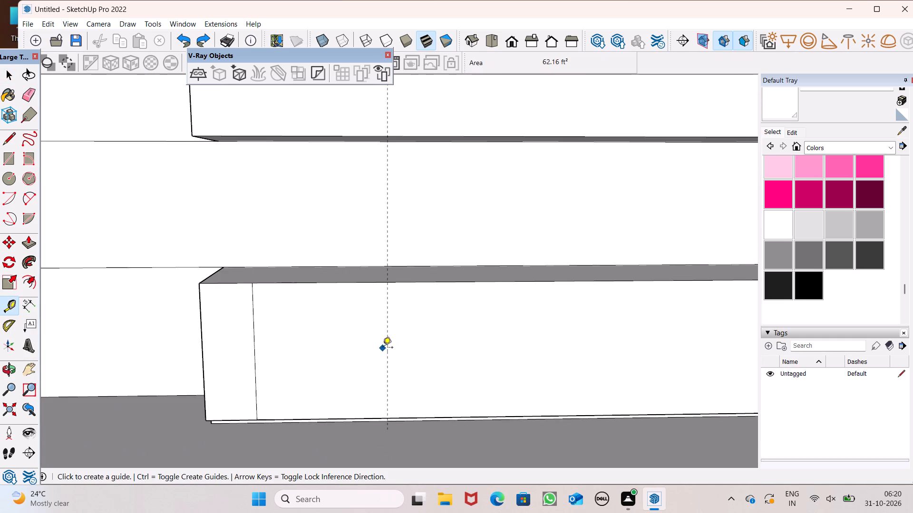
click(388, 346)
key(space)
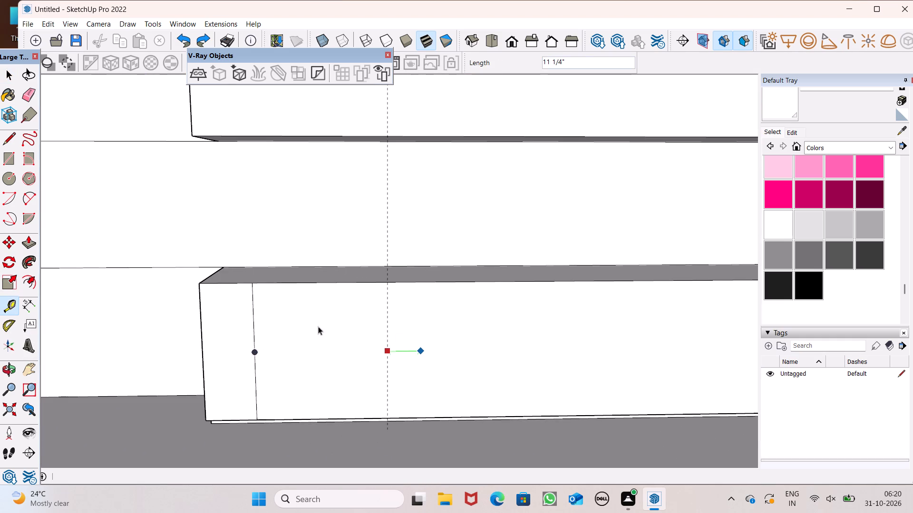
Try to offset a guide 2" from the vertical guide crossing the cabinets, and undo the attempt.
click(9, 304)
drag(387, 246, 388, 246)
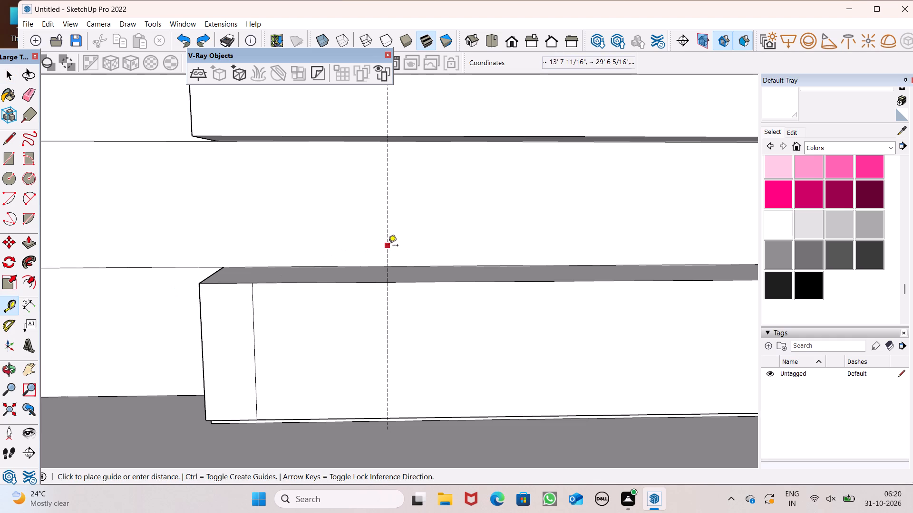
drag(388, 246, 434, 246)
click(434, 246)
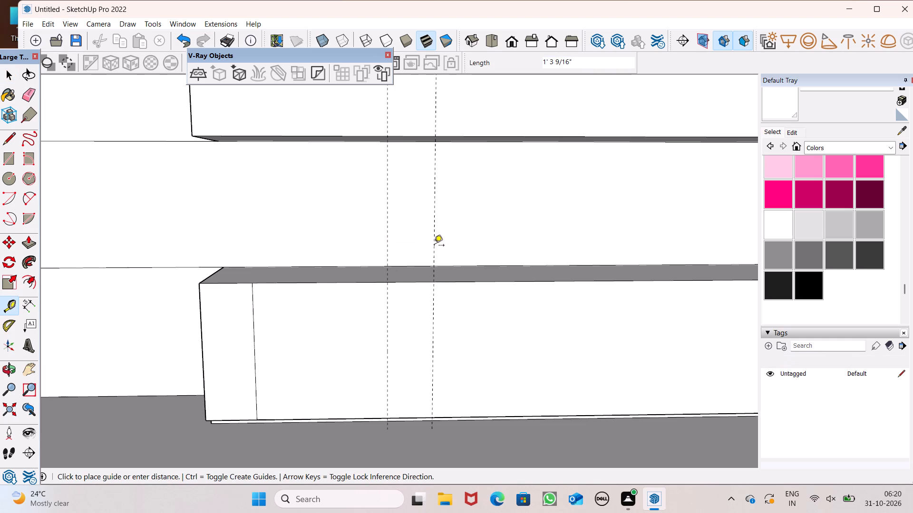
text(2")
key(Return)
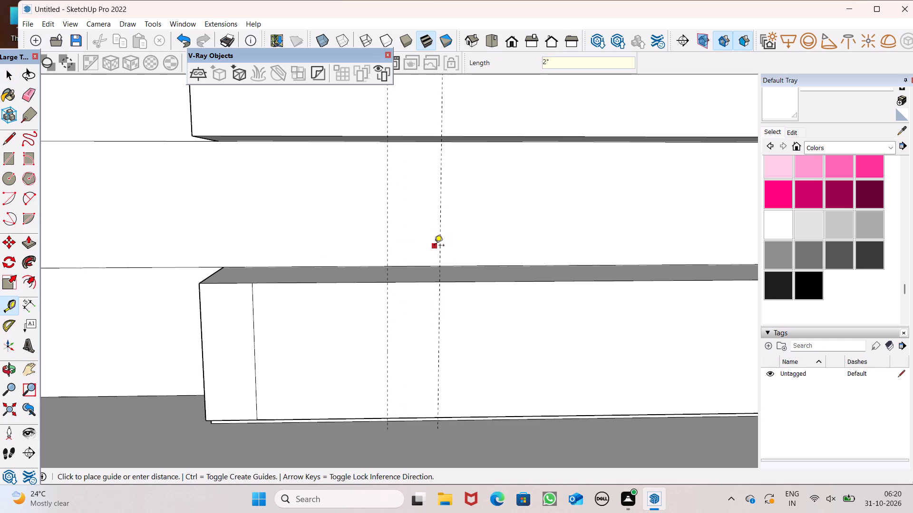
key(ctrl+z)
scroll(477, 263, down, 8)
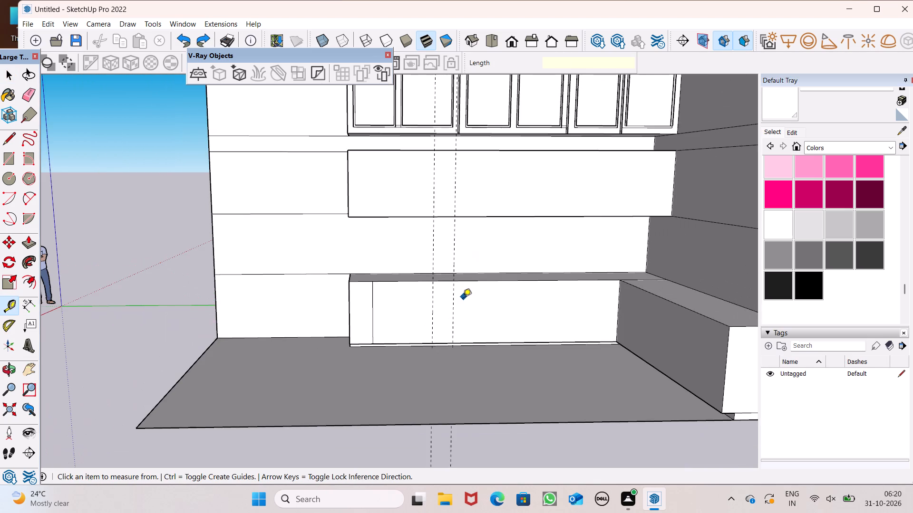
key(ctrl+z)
Place a second vertical guide 2" from the existing vertical guide on the base cabinet front.
scroll(450, 303, up, 6)
click(428, 275)
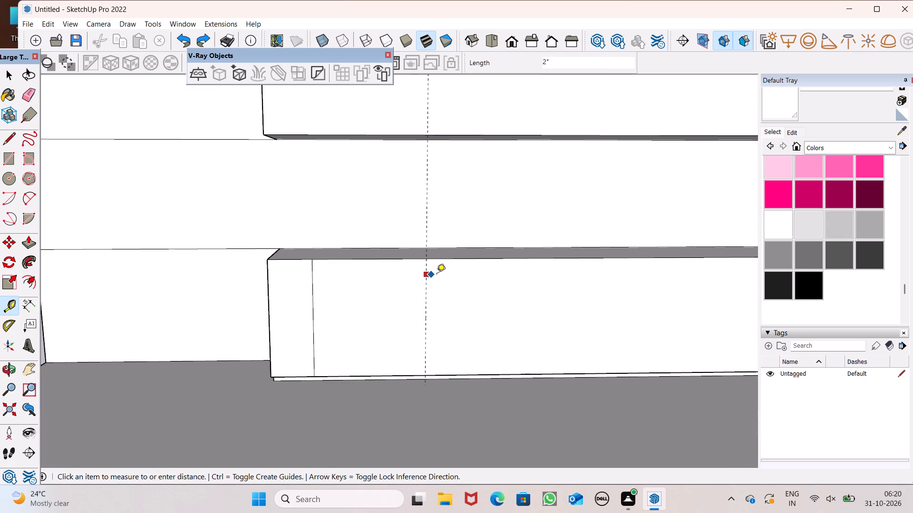
key(space)
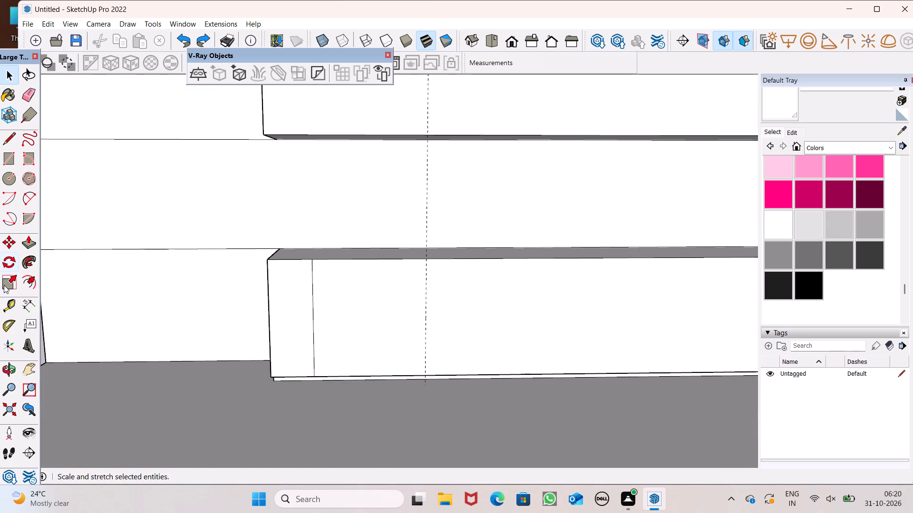
click(10, 304)
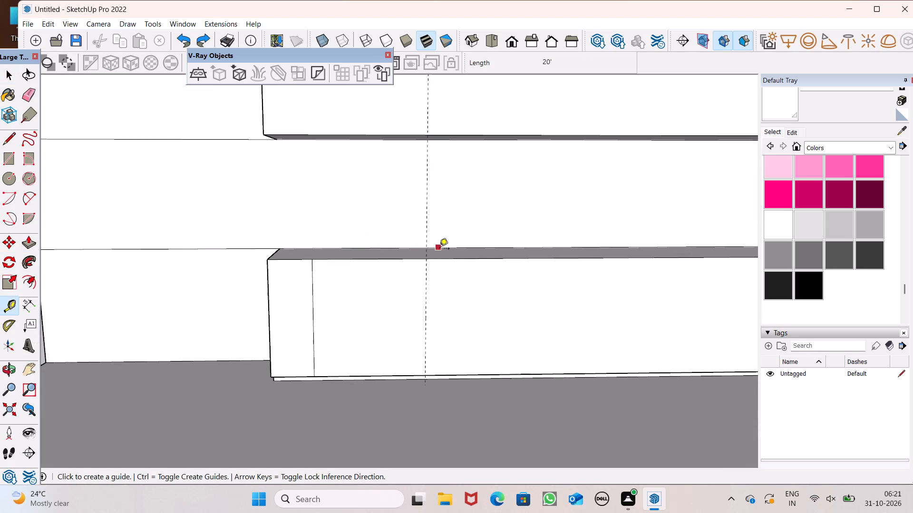
click(427, 274)
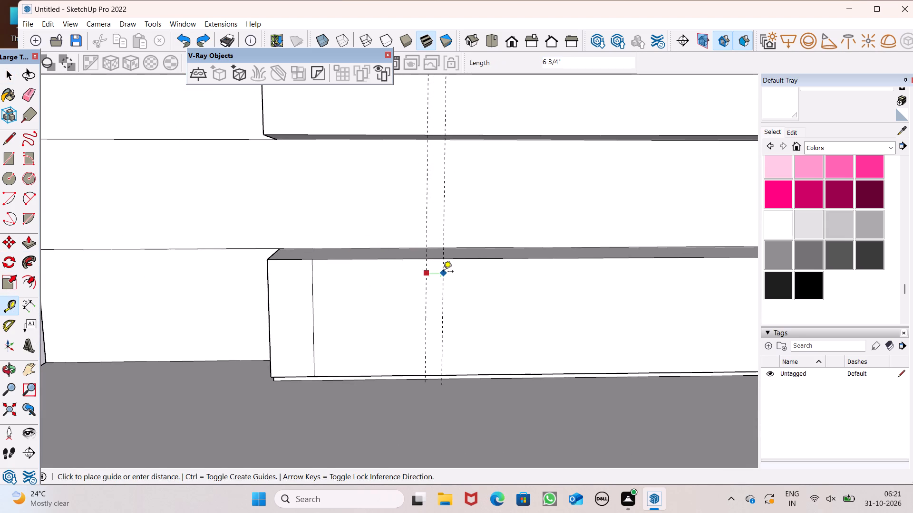
text(2")
key(Return)
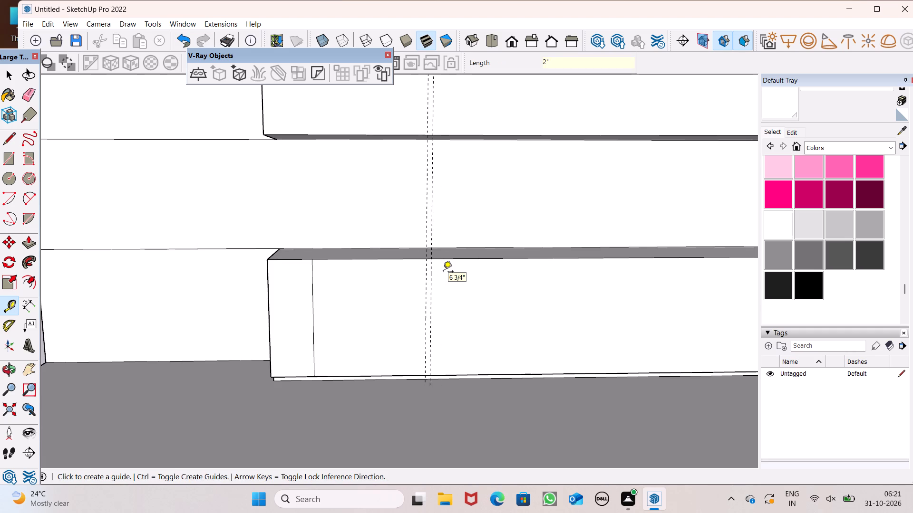
Draw a 4' by 2" rectangle between the two guides, from the top edge to the bottom edge of the base cabinet front.
click(9, 160)
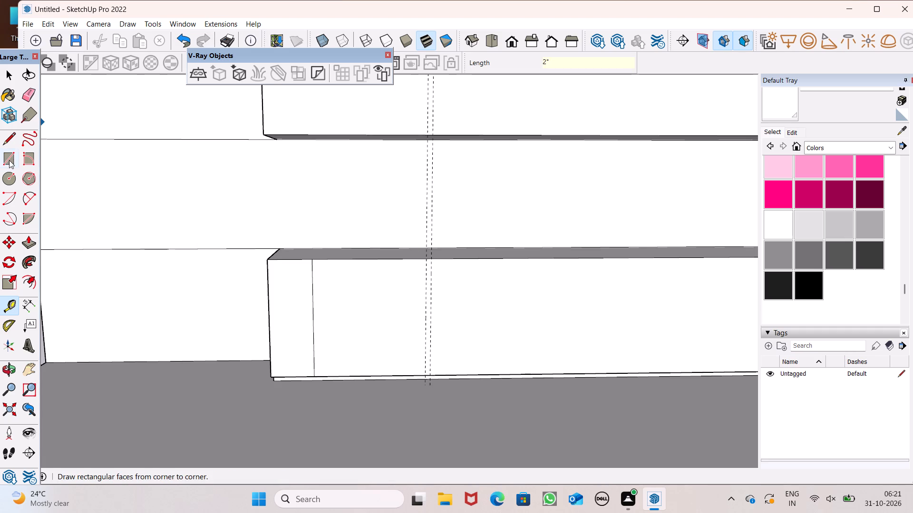
scroll(388, 283, up, 4)
scroll(433, 258, up, 4)
click(447, 247)
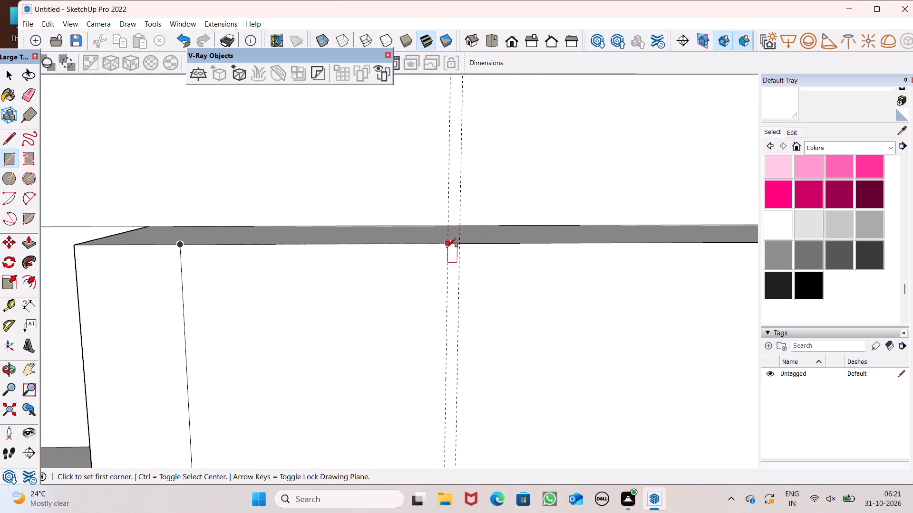
scroll(490, 226, down, 7)
scroll(465, 349, up, 5)
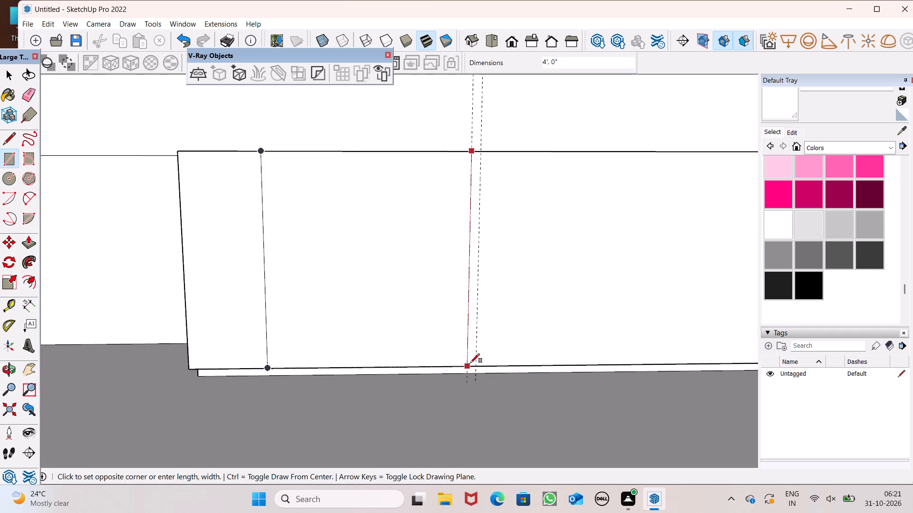
click(476, 366)
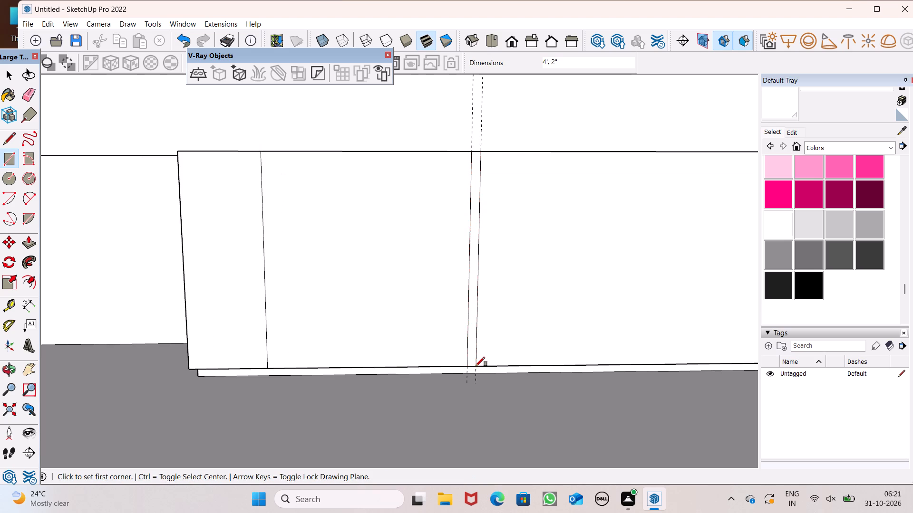
Erase both vertical guides crossing the cabinets.
scroll(410, 291, down, 12)
key(space)
scroll(379, 299, down, 4)
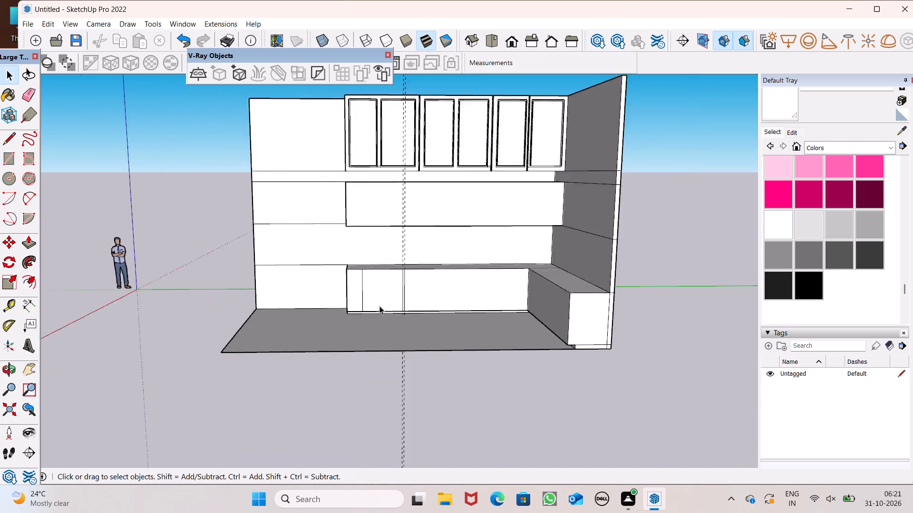
scroll(379, 306, down, 3)
click(28, 95)
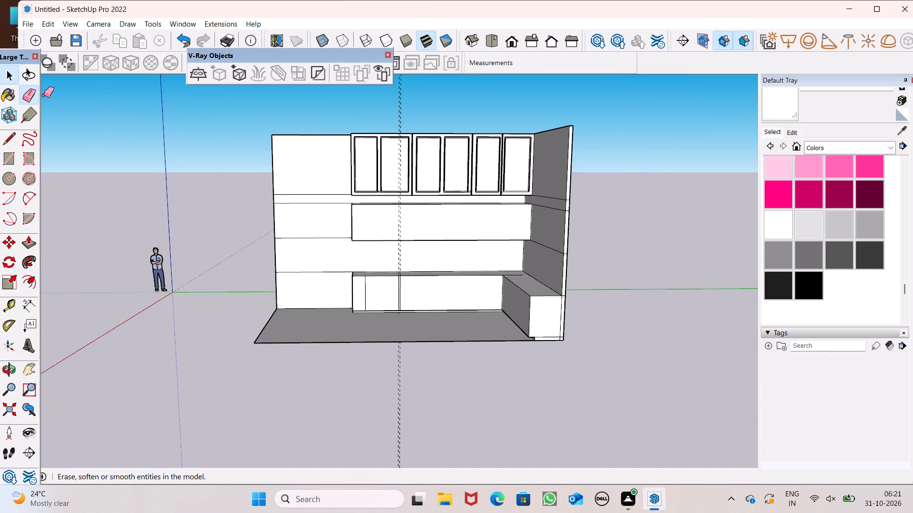
drag(397, 122, 405, 115)
key(space)
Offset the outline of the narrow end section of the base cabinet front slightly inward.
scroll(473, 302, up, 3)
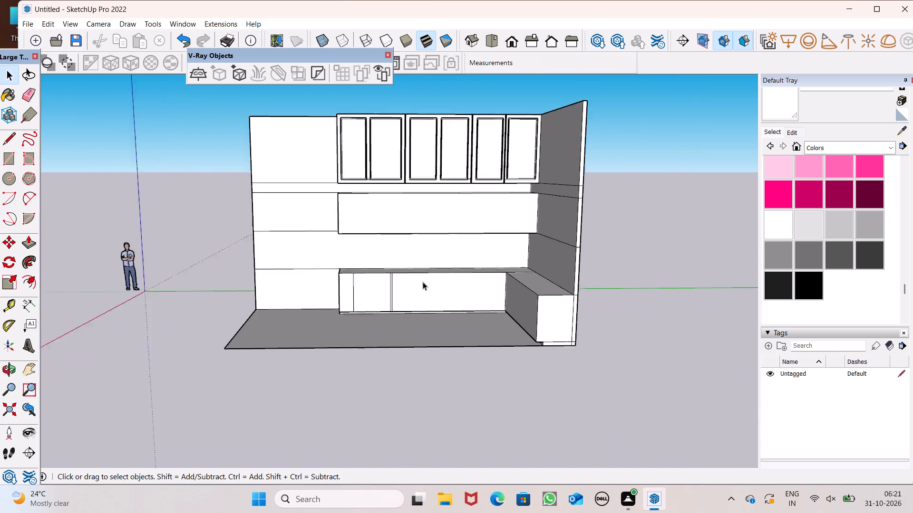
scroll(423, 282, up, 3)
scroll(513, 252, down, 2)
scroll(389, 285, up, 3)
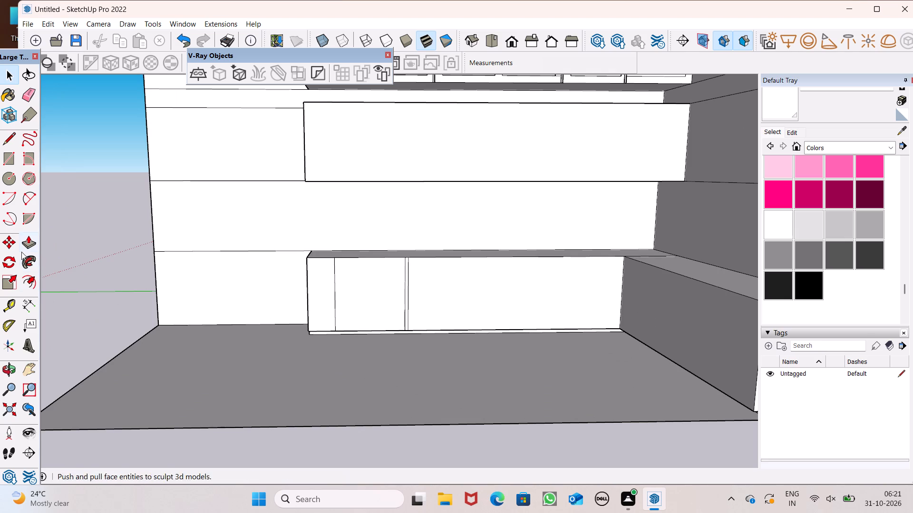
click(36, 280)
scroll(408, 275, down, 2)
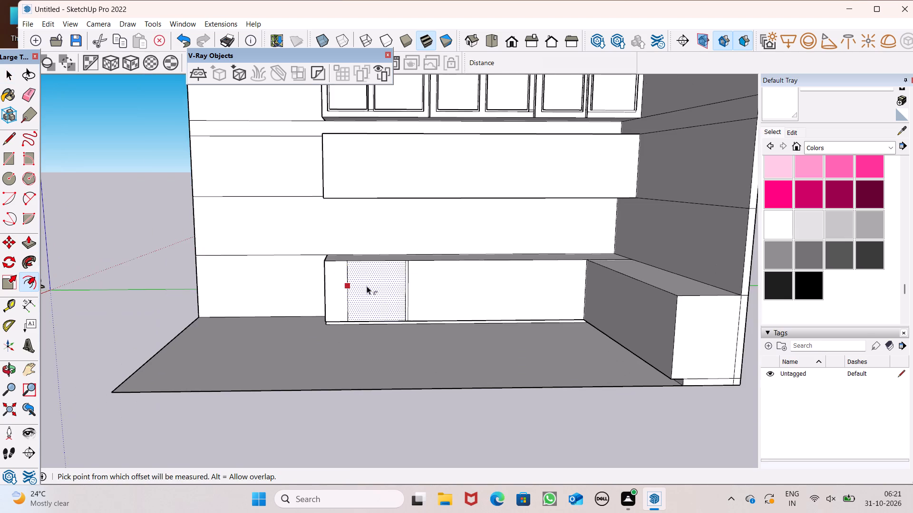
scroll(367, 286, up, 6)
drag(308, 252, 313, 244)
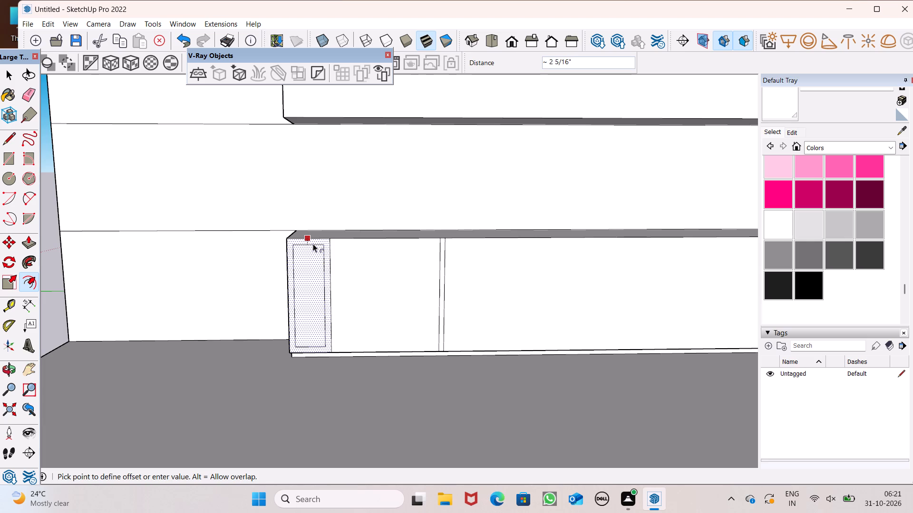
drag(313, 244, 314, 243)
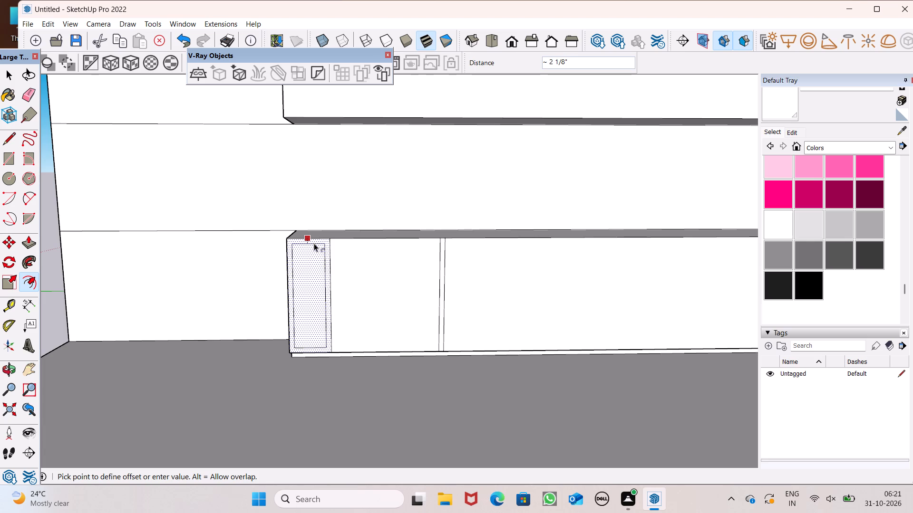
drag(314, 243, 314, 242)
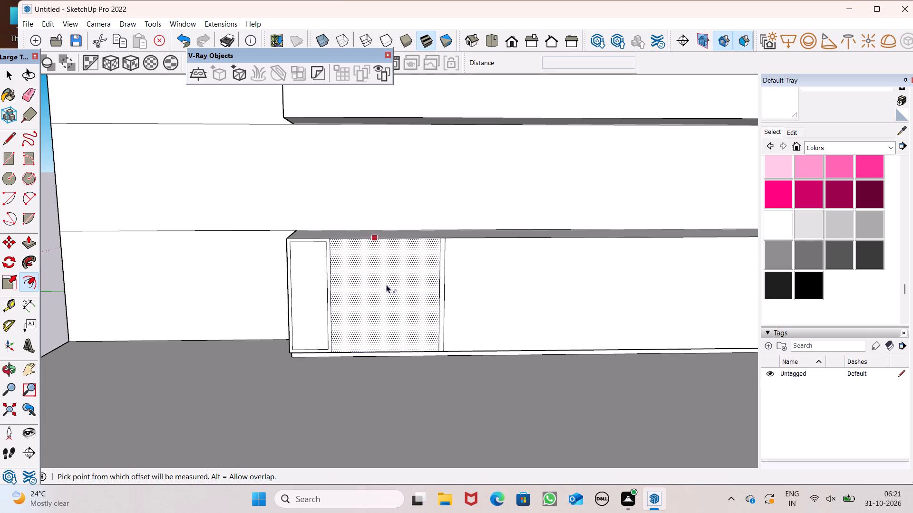
Undo the panel offset, the 2" strip, the section divider and their vertical guides, back to an undivided base cabinet front.
key(ctrl+z)
scroll(443, 288, down, 3)
key(ctrl+z)
key(ctrl+z)
key(ctrl+z)
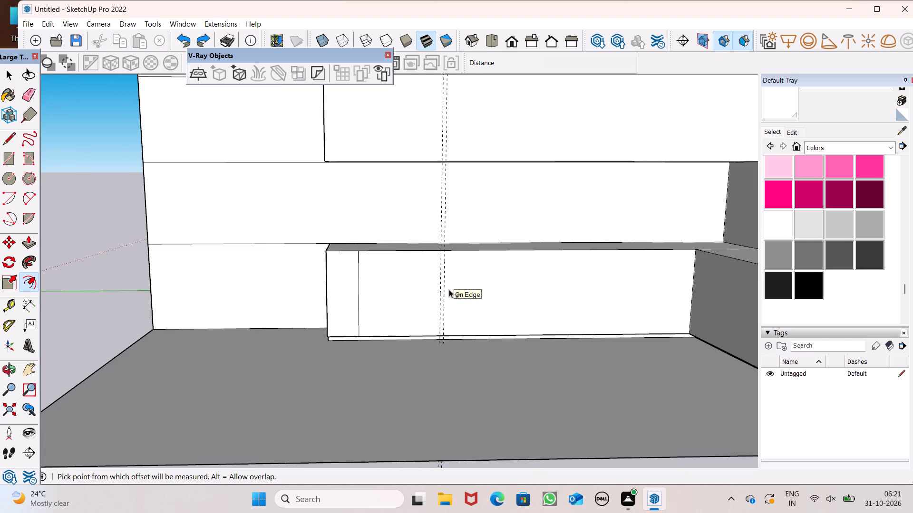
key(ctrl+z)
key(ctrl+z)
key(ctrl+z)
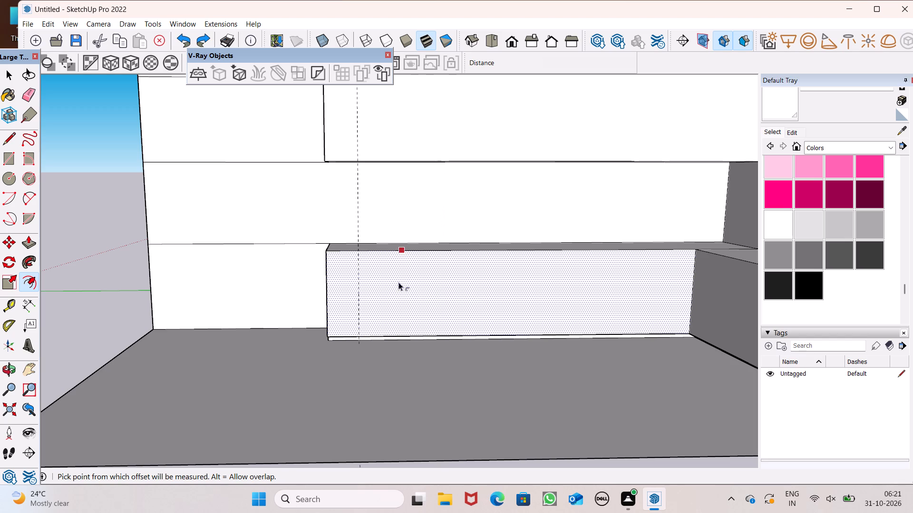
key(ctrl+z)
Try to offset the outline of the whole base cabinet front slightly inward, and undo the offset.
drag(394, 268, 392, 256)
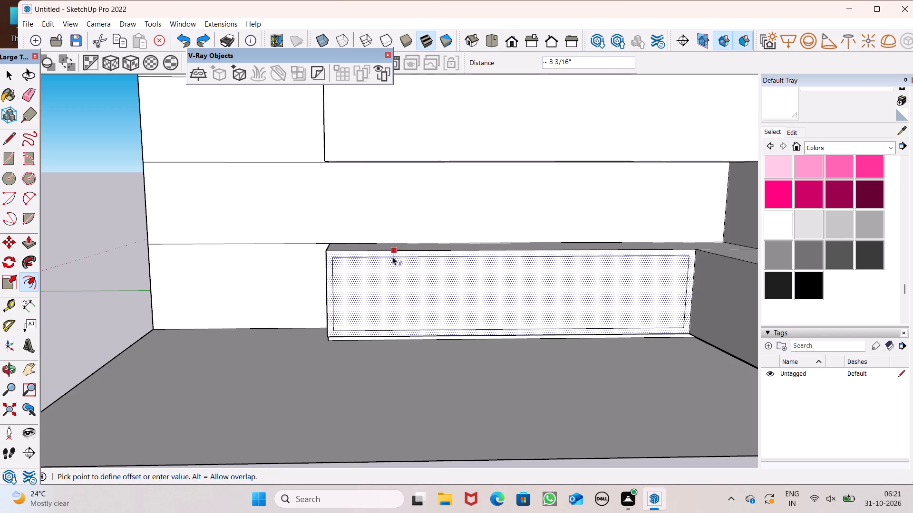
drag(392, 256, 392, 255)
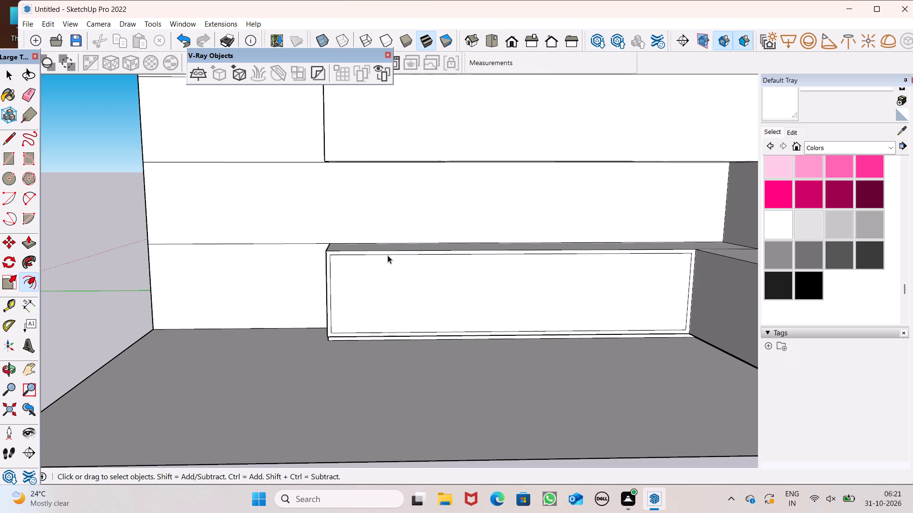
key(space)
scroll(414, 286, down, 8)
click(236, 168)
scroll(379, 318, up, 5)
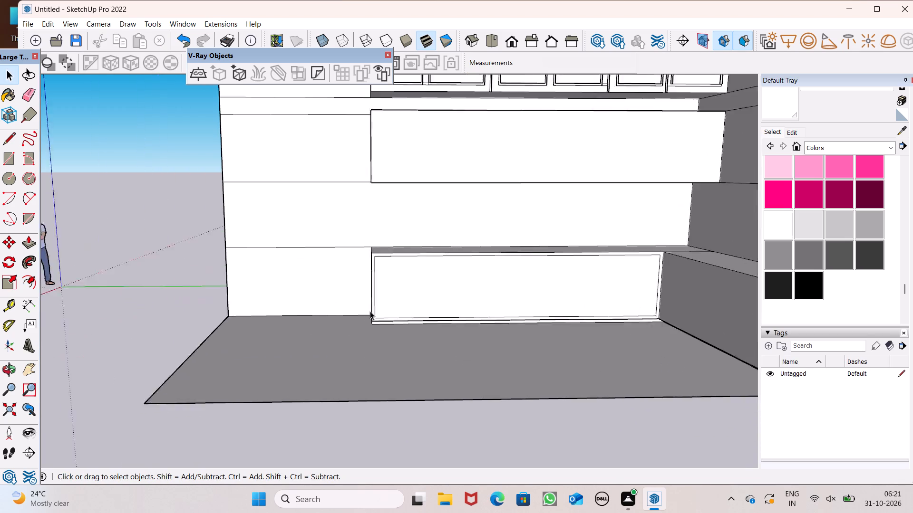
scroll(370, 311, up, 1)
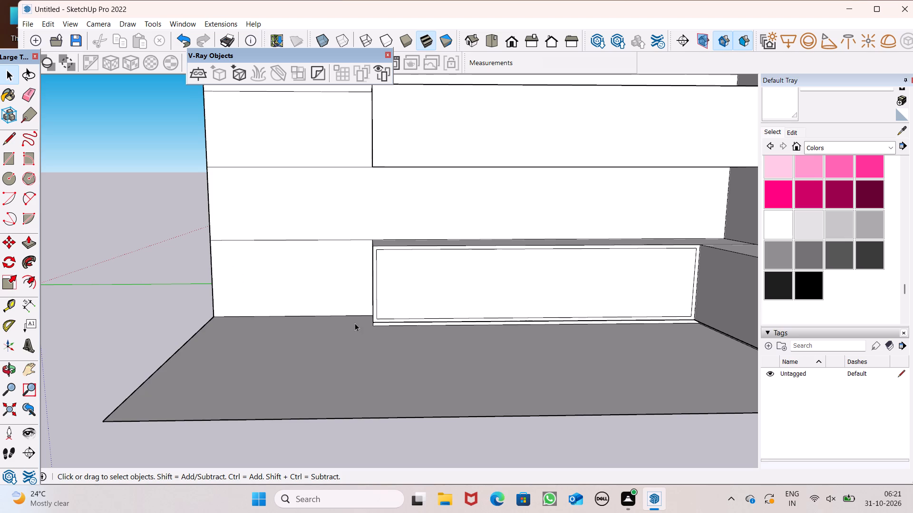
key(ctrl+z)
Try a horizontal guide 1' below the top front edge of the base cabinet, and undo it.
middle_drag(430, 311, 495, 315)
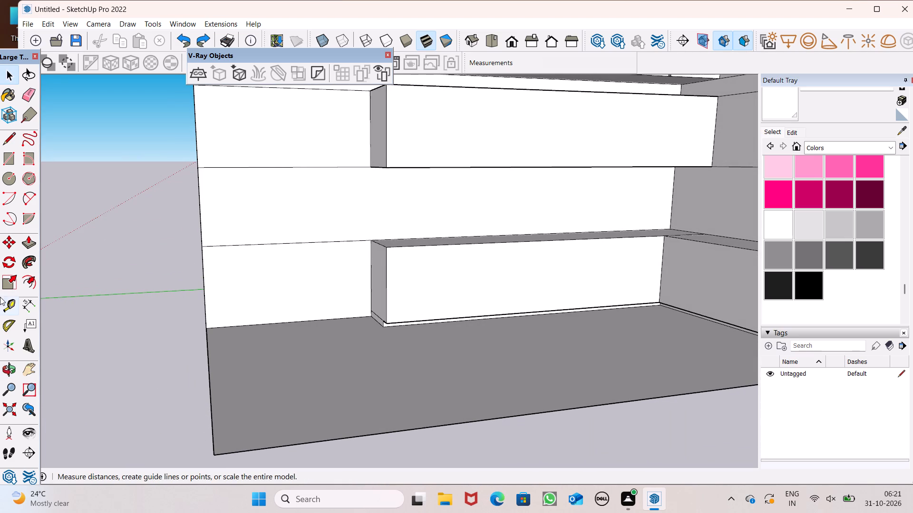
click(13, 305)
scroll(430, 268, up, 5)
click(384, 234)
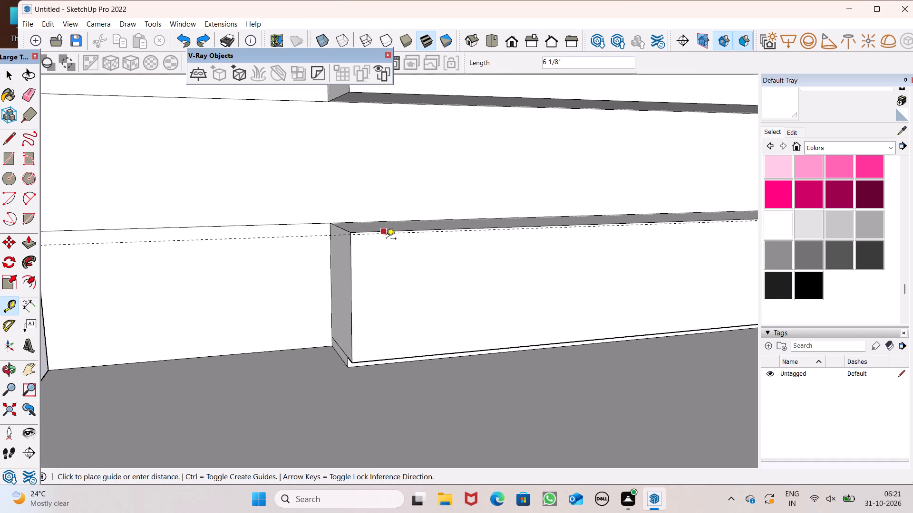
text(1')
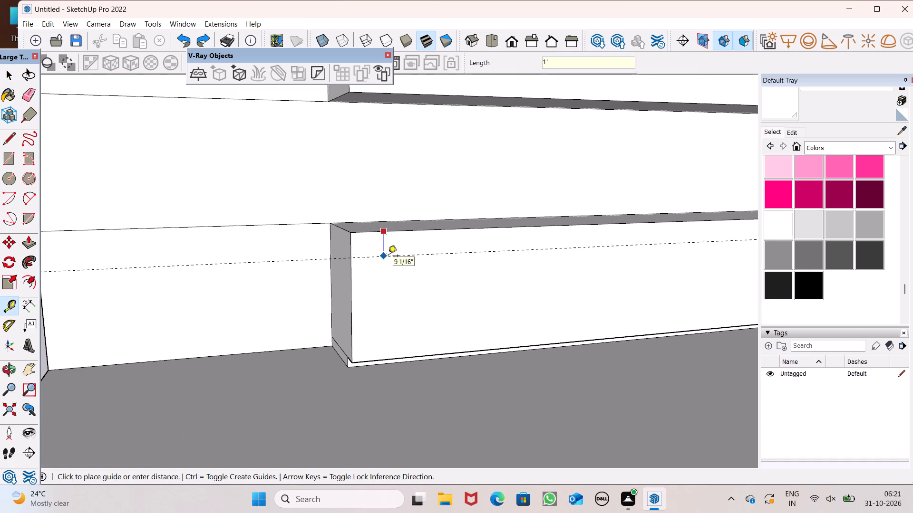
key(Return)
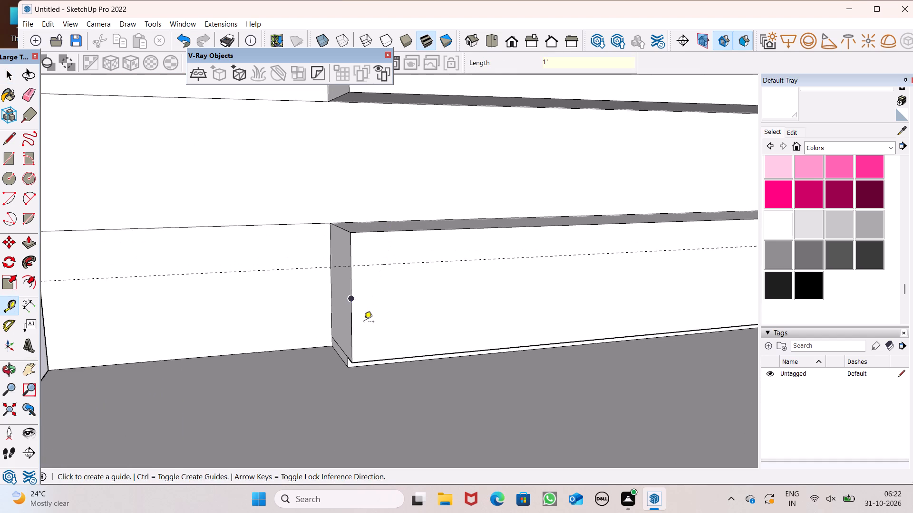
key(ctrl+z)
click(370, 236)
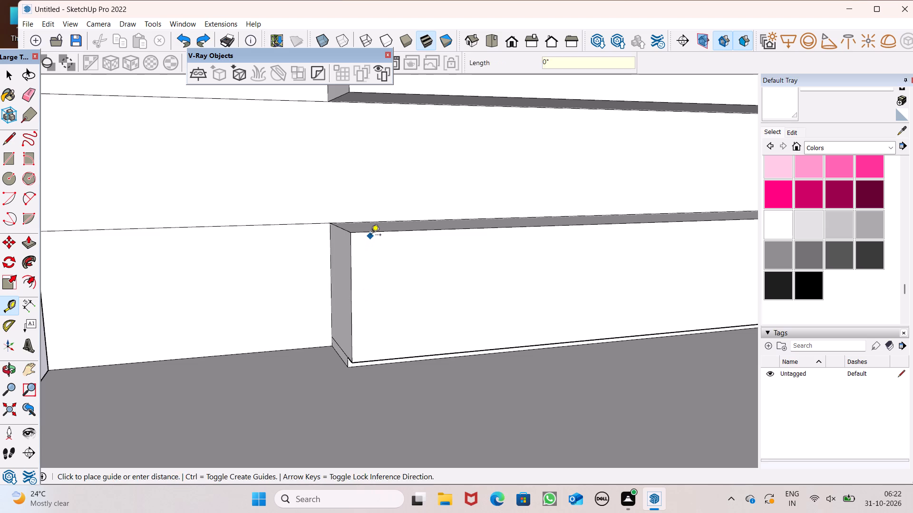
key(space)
Place a guide 9" below the top edge of the base cabinet's exposed end panel.
scroll(371, 236, down, 3)
middle_drag(379, 261, 546, 288)
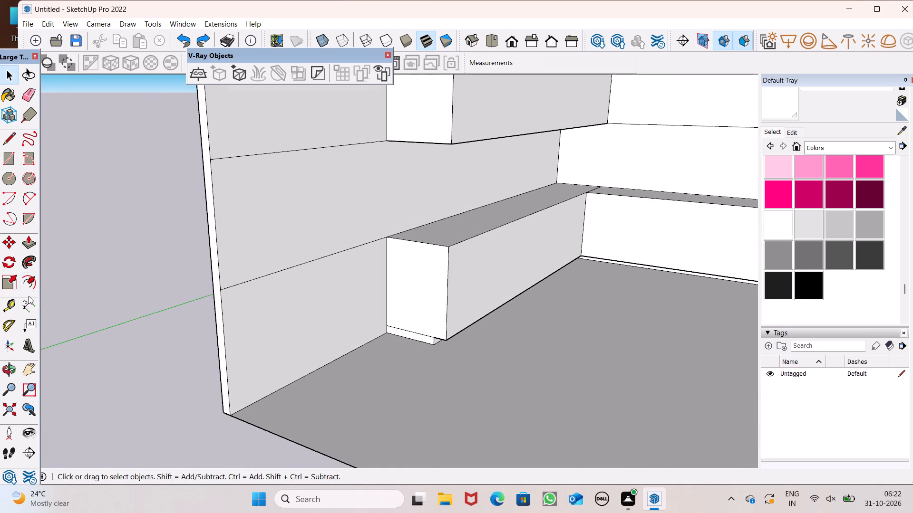
click(8, 308)
scroll(299, 275, up, 5)
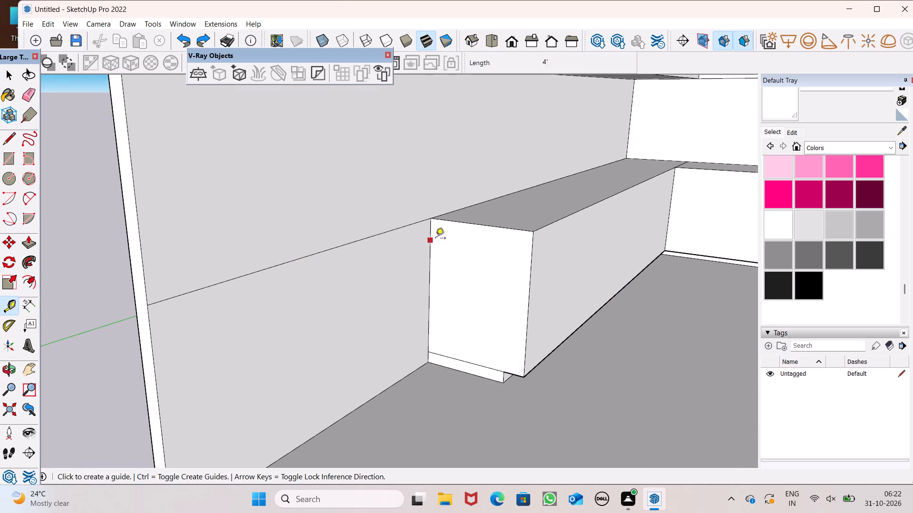
click(480, 225)
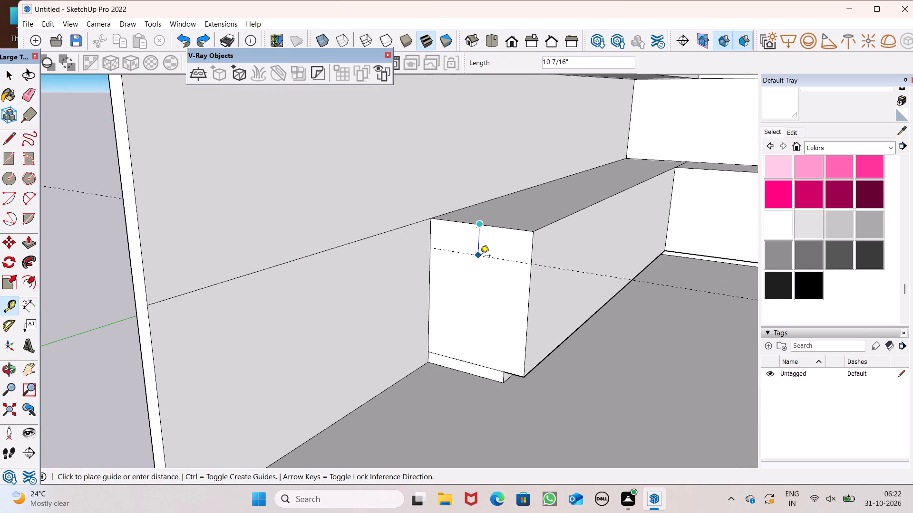
text(9")
key(Return)
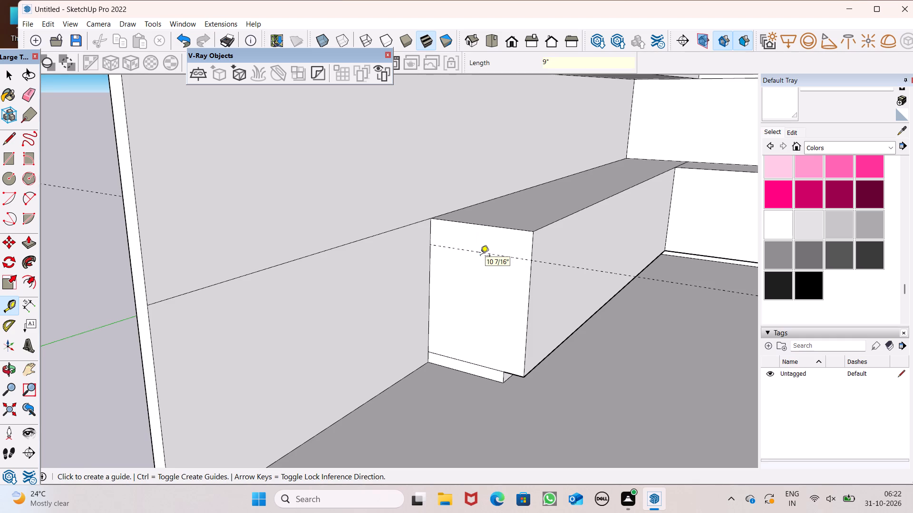
Place a guide 9" below the top edge of the long base cabinet front.
middle_drag(572, 292, 583, 283)
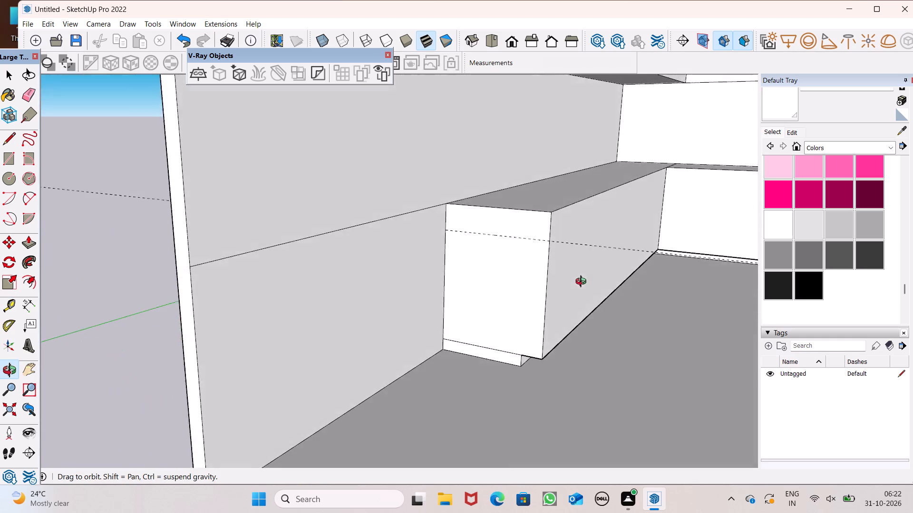
middle_drag(583, 283, 529, 273)
scroll(529, 273, up, 6)
click(408, 160)
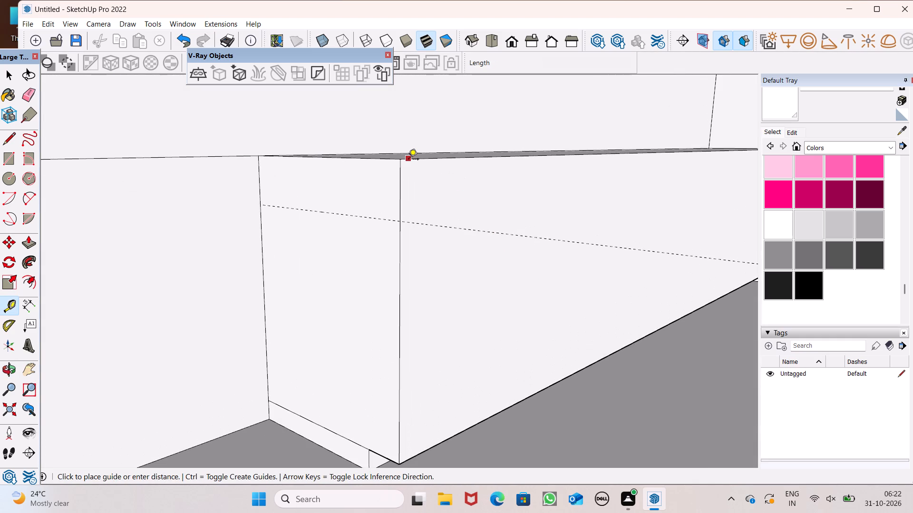
text(9")
key(Return)
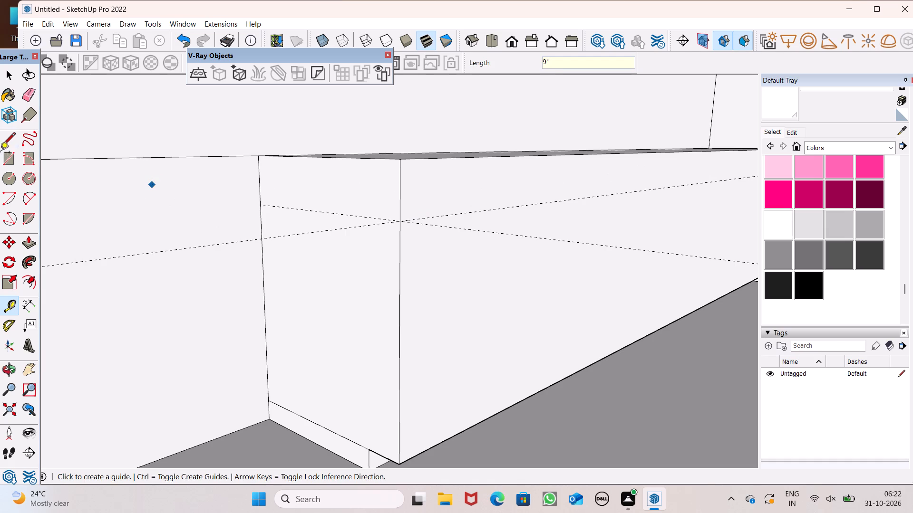
Draw lines along the guides across the base cabinet's end panel and the full 17' length of its front.
click(6, 142)
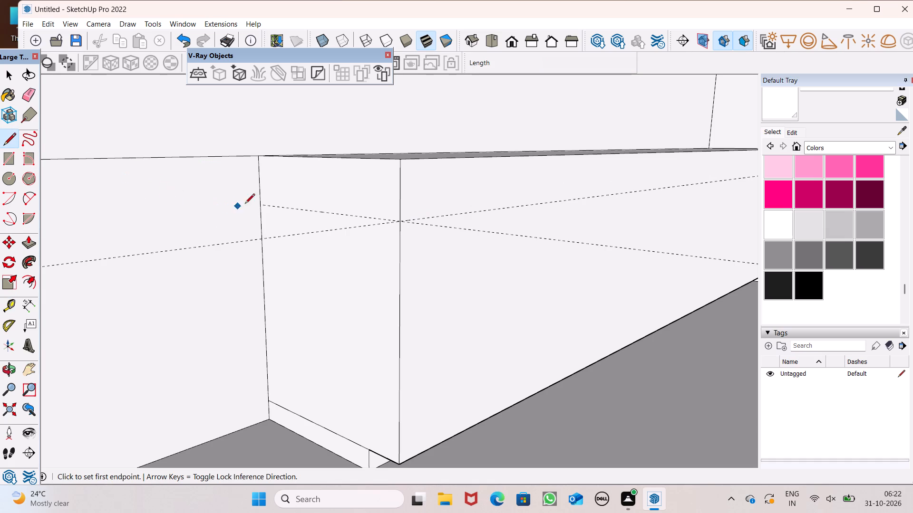
click(262, 204)
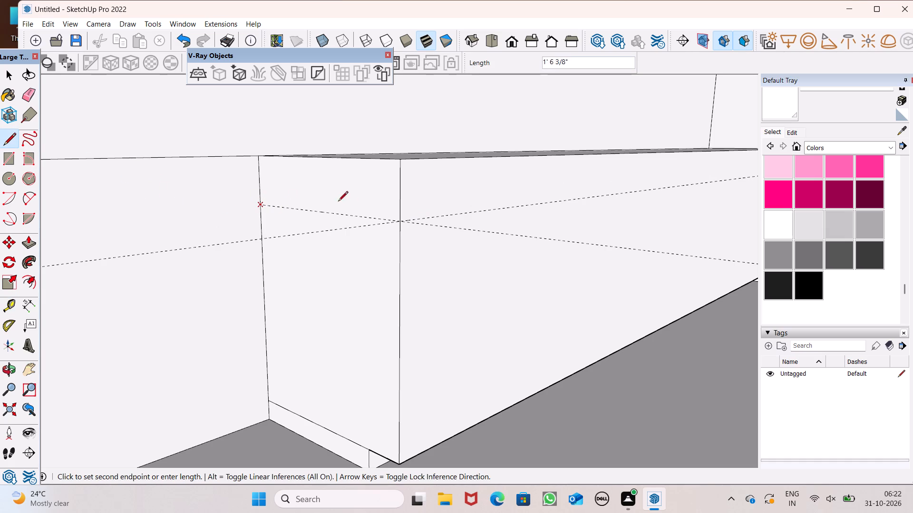
click(398, 223)
click(400, 224)
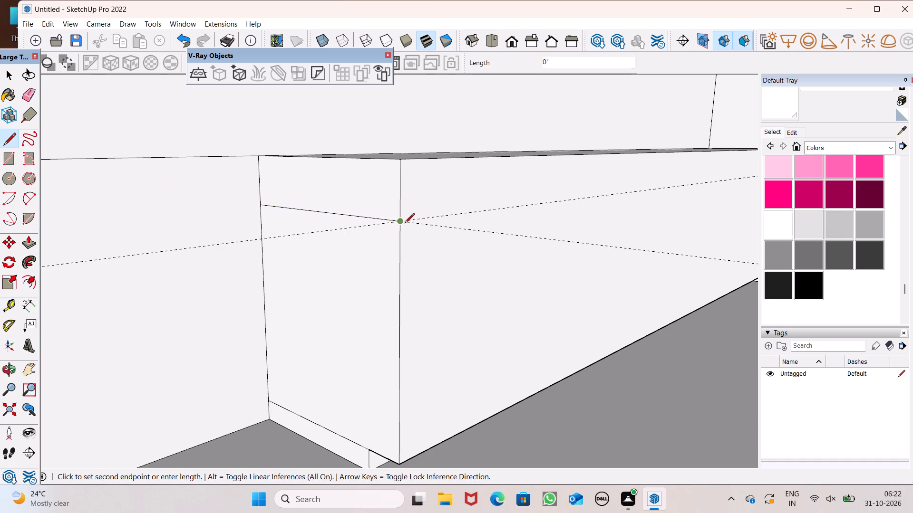
middle_drag(463, 220, 350, 266)
scroll(328, 234, down, 7)
scroll(366, 236, down, 6)
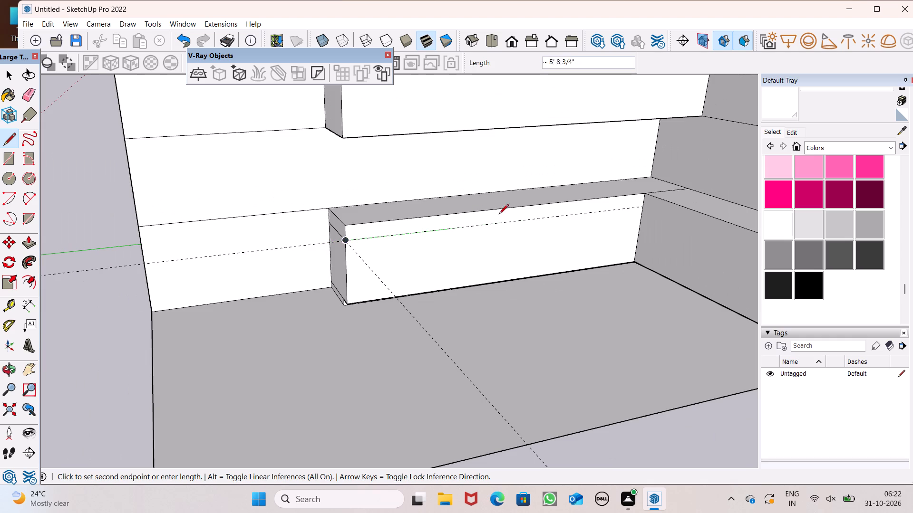
scroll(622, 207, up, 6)
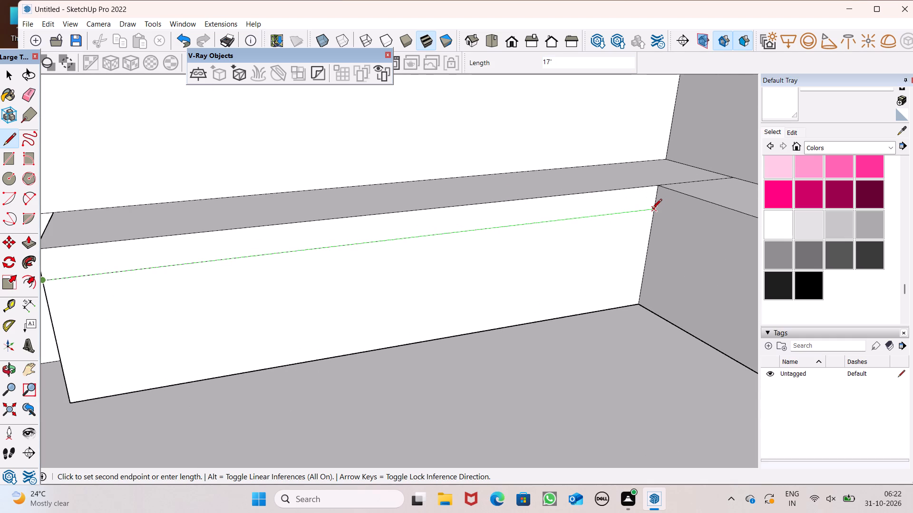
click(652, 209)
Continue the dividing line 12' along the front of the adjoining side cabinet, from the inner corner to its outer edge.
scroll(520, 181, down, 6)
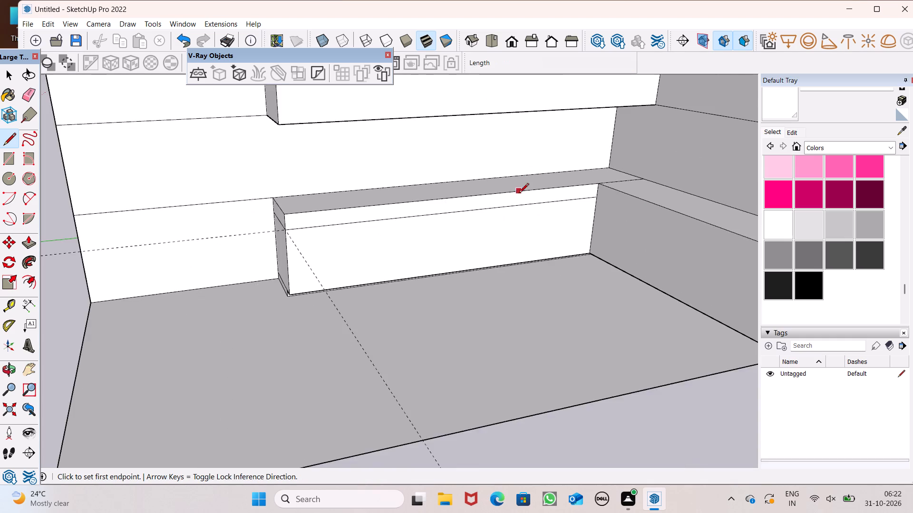
middle_drag(519, 199, 583, 201)
click(568, 185)
scroll(478, 183, down, 3)
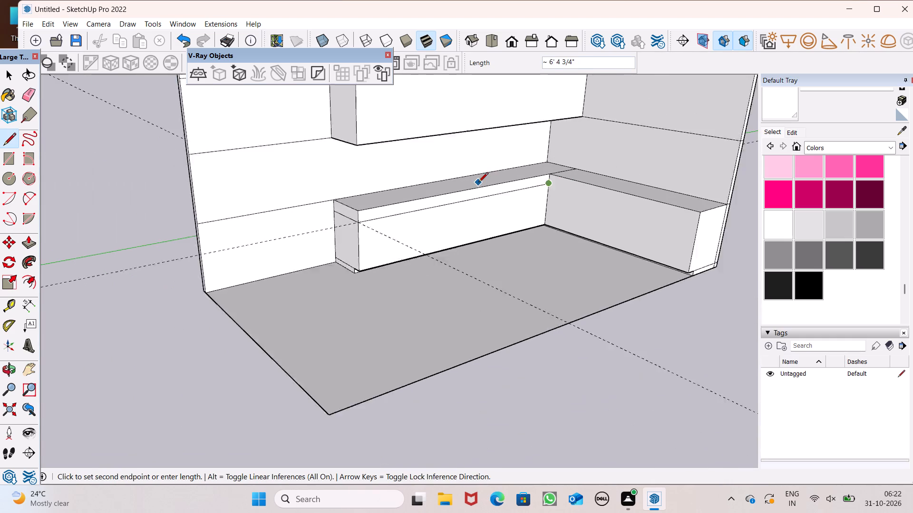
scroll(478, 183, down, 2)
scroll(640, 217, up, 5)
click(665, 217)
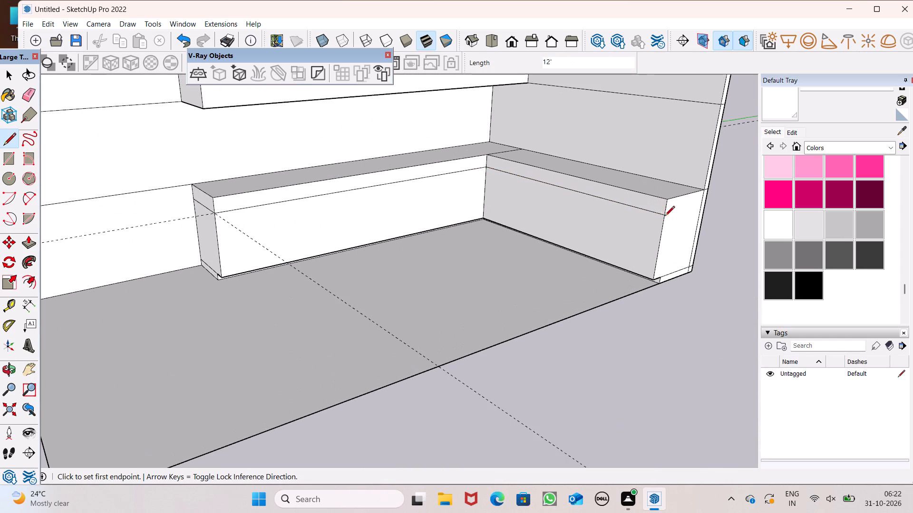
Draw a 3' line across the side cabinet's end panel, continuing the dividing line from its front edge.
middle_drag(665, 215, 615, 216)
scroll(663, 215, up, 1)
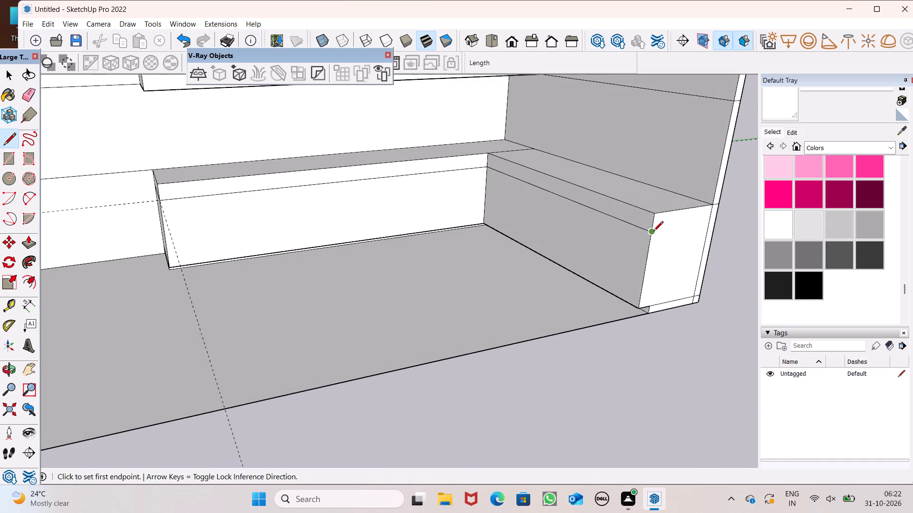
click(653, 232)
click(707, 218)
key(space)
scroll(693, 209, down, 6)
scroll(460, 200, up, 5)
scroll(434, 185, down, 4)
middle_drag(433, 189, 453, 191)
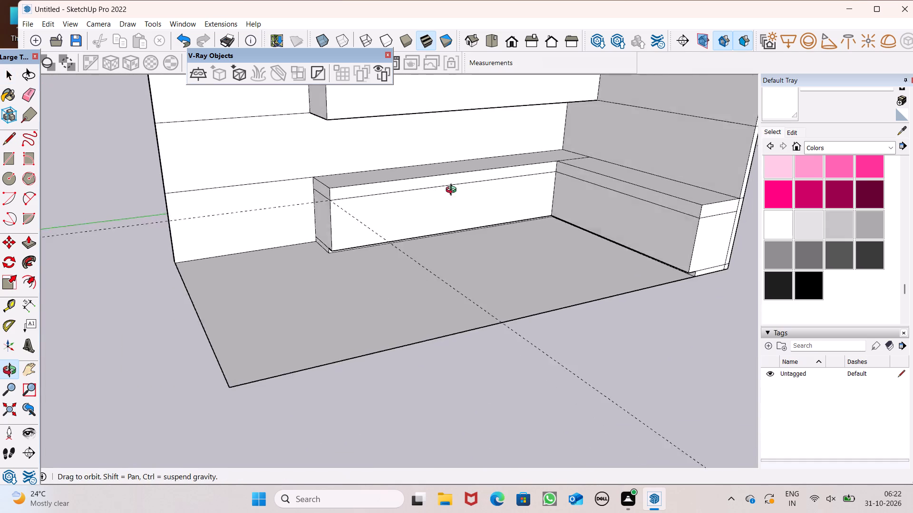
Erase the leftover construction guides crossing the open space beside the kitchen.
middle_drag(453, 191, 485, 194)
scroll(485, 194, up, 1)
scroll(476, 179, down, 9)
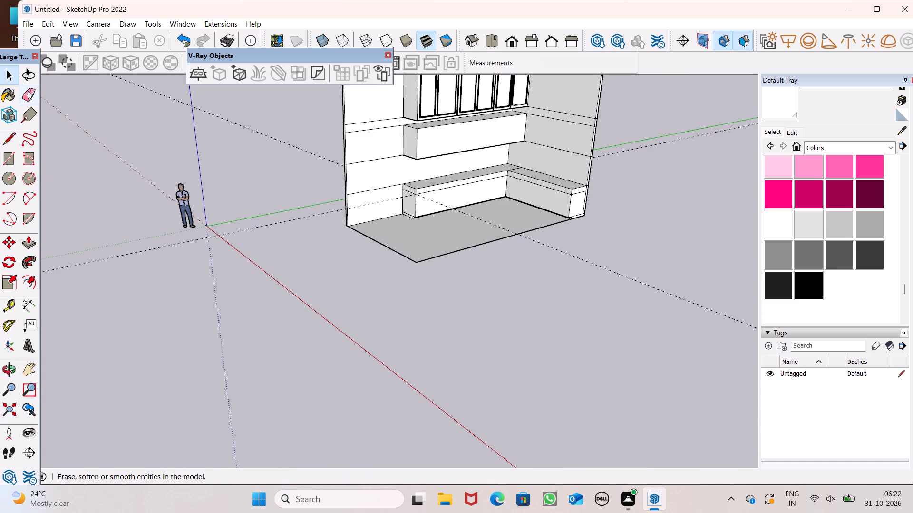
click(28, 91)
drag(285, 134, 289, 220)
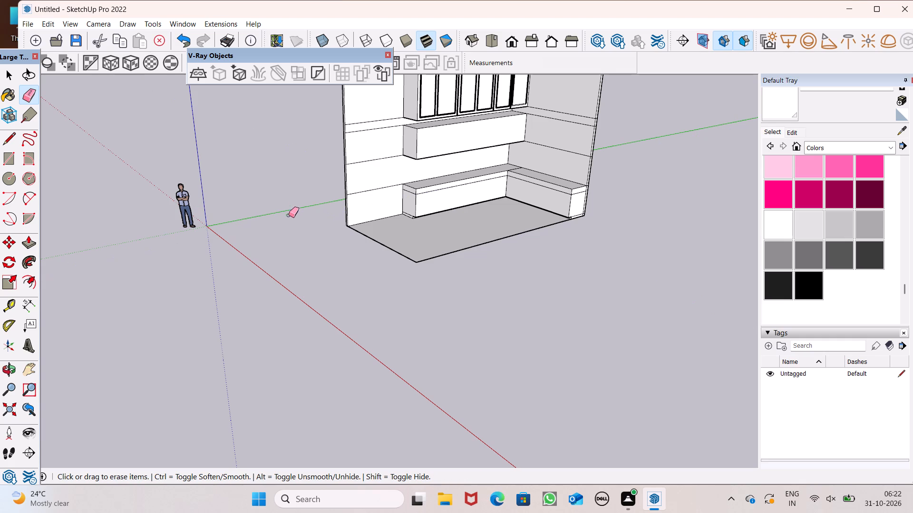
scroll(353, 210, down, 3)
scroll(418, 176, up, 9)
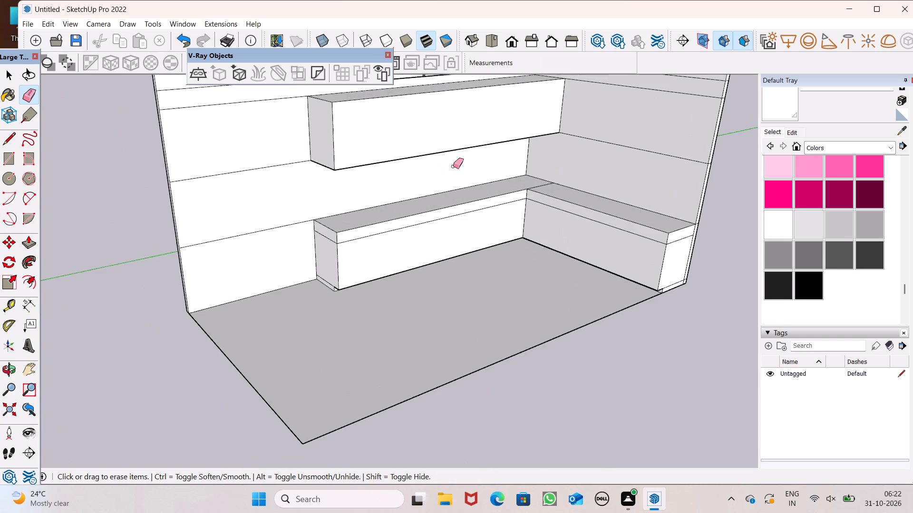
Erase the seam line at the inner corner where the two countertop surfaces meet.
scroll(457, 220, up, 3)
middle_drag(457, 221, 518, 255)
scroll(554, 161, up, 4)
click(524, 153)
drag(524, 149, 521, 143)
key(space)
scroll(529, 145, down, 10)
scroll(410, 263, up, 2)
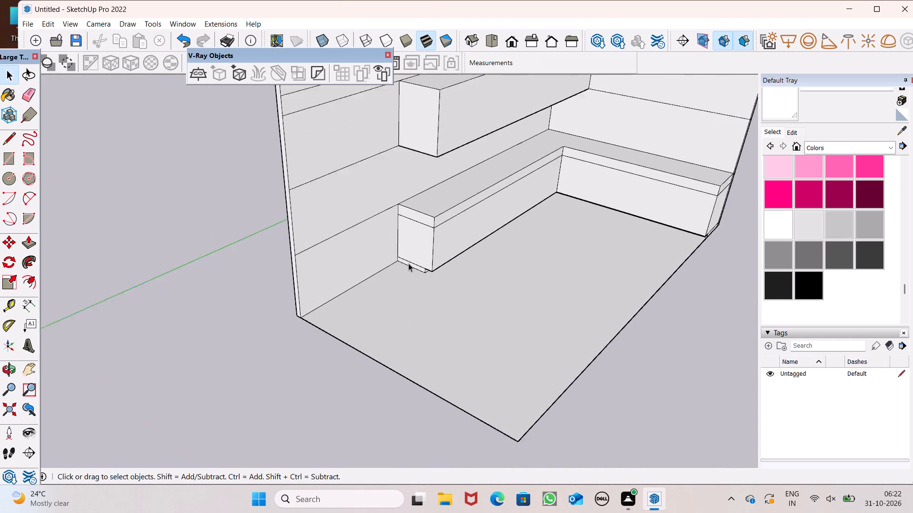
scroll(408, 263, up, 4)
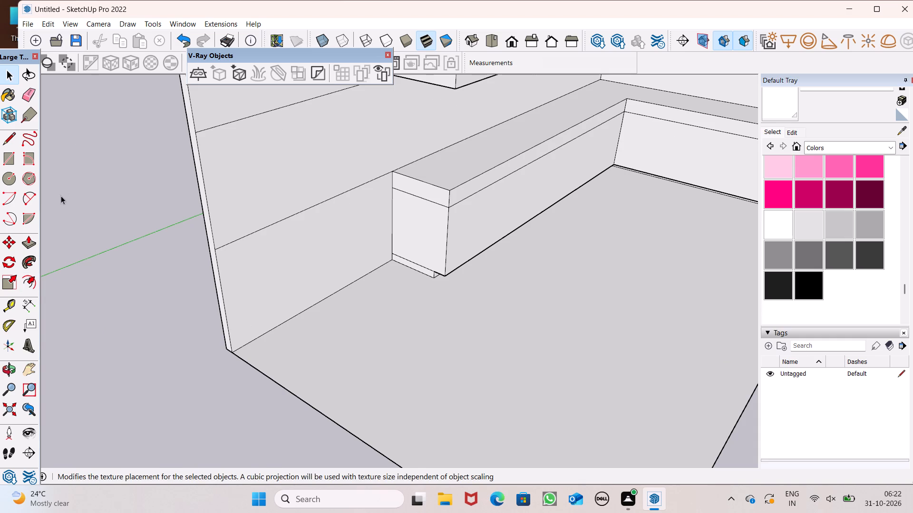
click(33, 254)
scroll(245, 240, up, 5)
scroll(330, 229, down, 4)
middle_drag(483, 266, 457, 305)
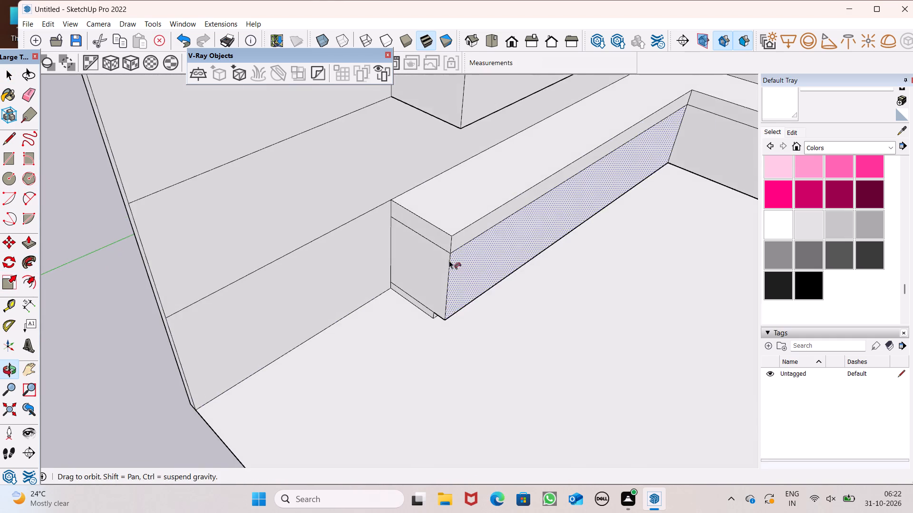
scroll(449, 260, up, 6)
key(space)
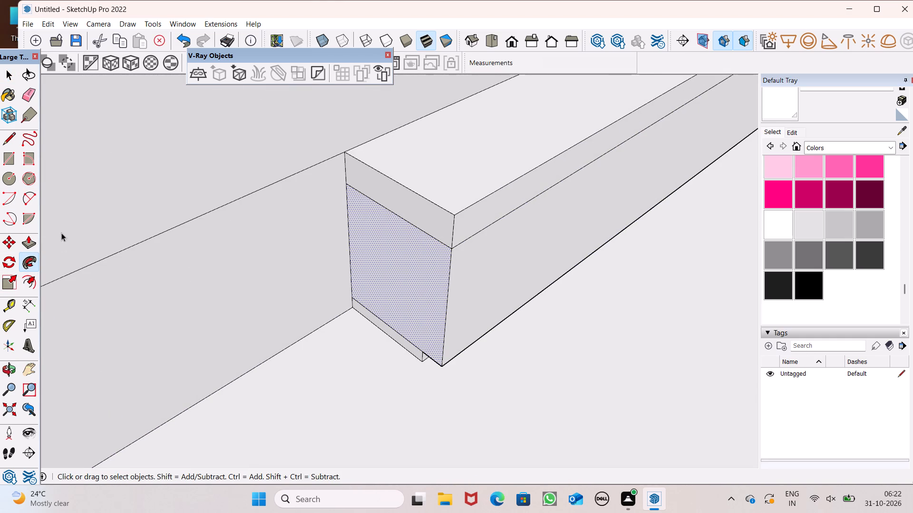
Push/Pull the band below the countertop on the long base cabinet's end panel outward 3".
click(32, 246)
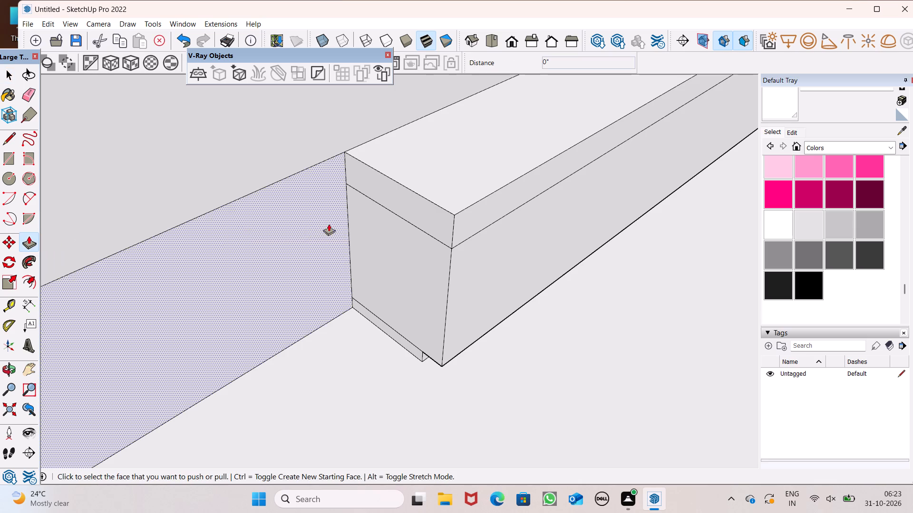
scroll(442, 225, up, 5)
drag(451, 224, 438, 240)
middle_drag(480, 256, 525, 134)
scroll(500, 205, down, 6)
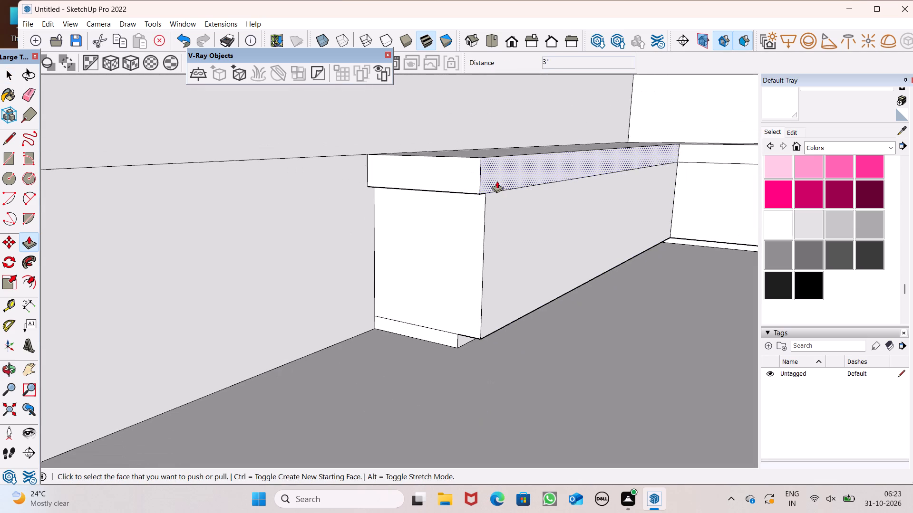
Pull the band along the long base cabinet's front outward about 2 5/8".
drag(497, 181, 507, 184)
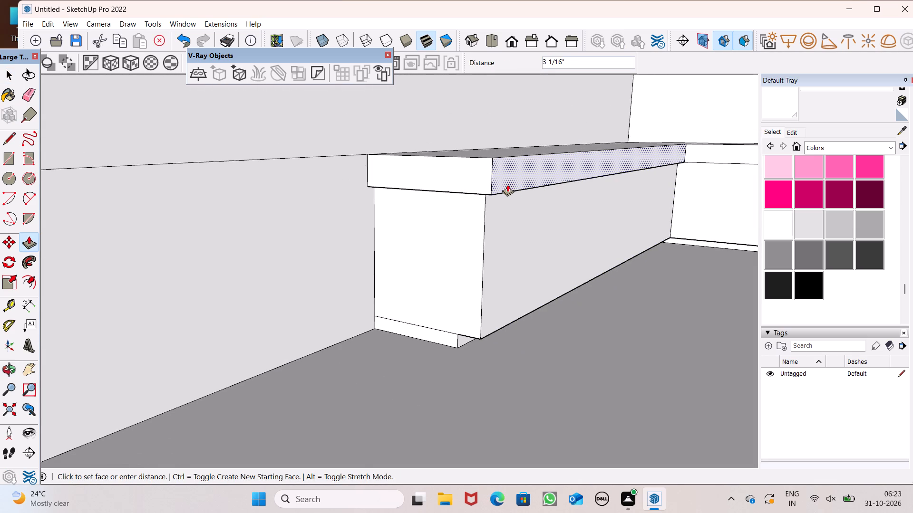
drag(507, 184, 506, 182)
scroll(505, 183, down, 4)
middle_drag(504, 187, 470, 137)
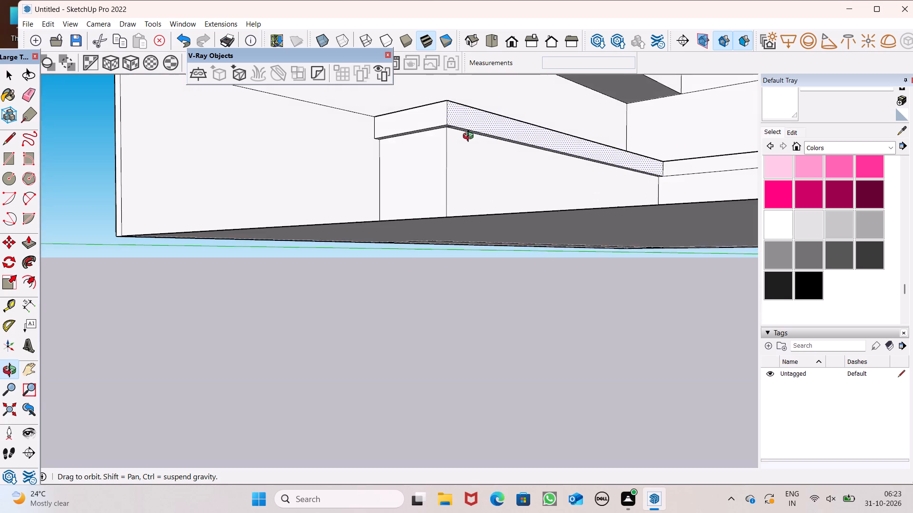
middle_drag(470, 137, 400, 230)
scroll(375, 218, down, 6)
scroll(597, 233, up, 6)
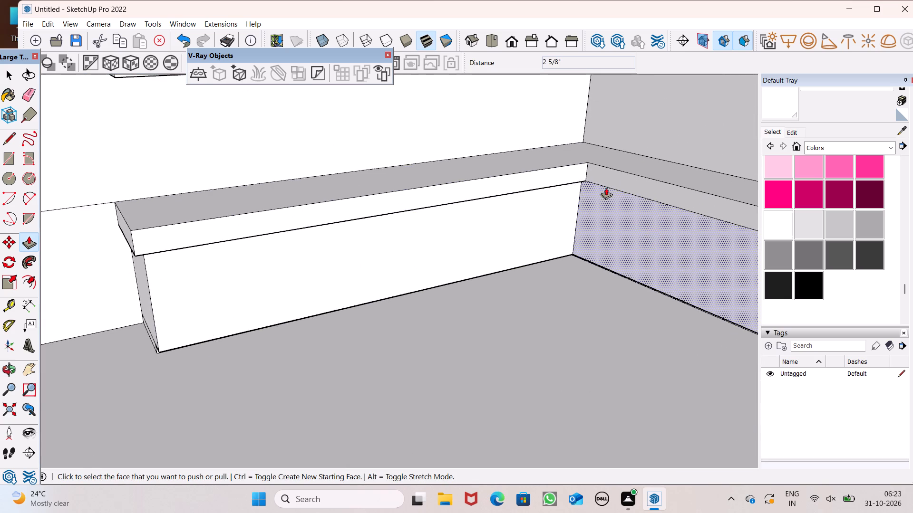
Pull the band along the side cabinet's front outward about 2 1/4".
scroll(605, 173, up, 7)
drag(600, 174, 594, 185)
scroll(524, 156, down, 5)
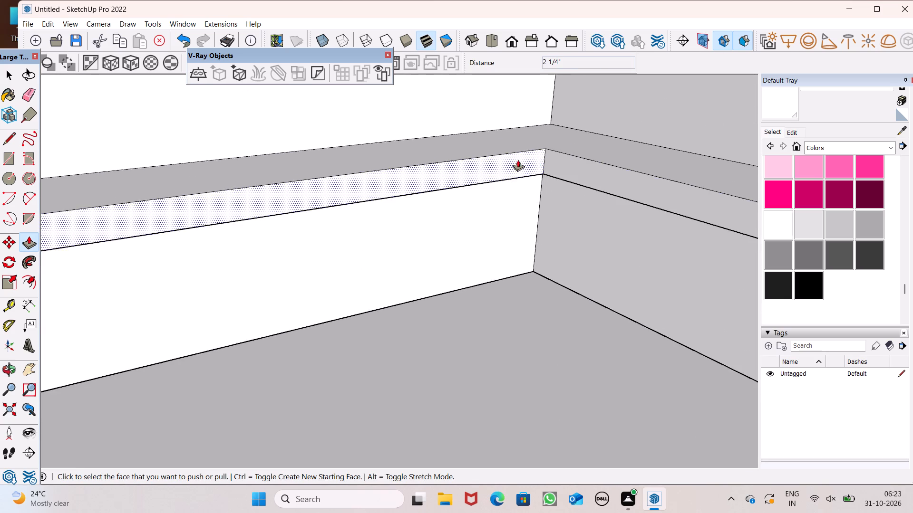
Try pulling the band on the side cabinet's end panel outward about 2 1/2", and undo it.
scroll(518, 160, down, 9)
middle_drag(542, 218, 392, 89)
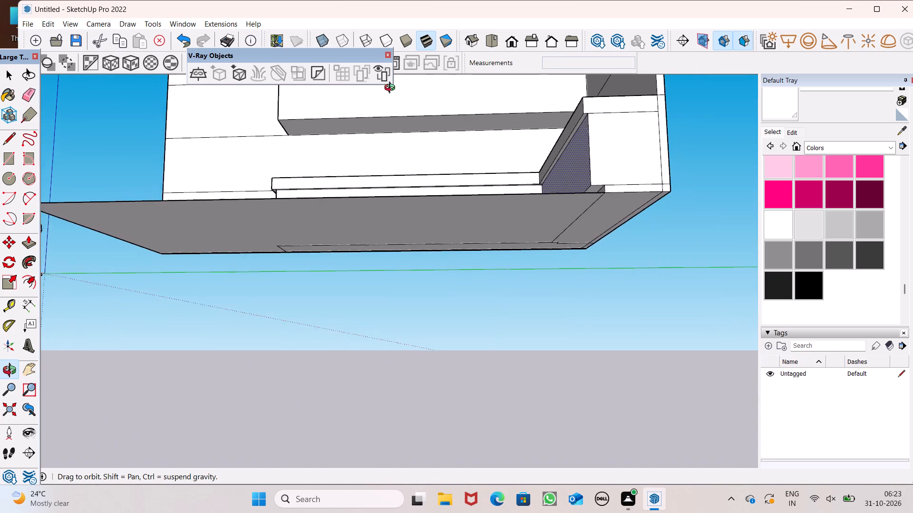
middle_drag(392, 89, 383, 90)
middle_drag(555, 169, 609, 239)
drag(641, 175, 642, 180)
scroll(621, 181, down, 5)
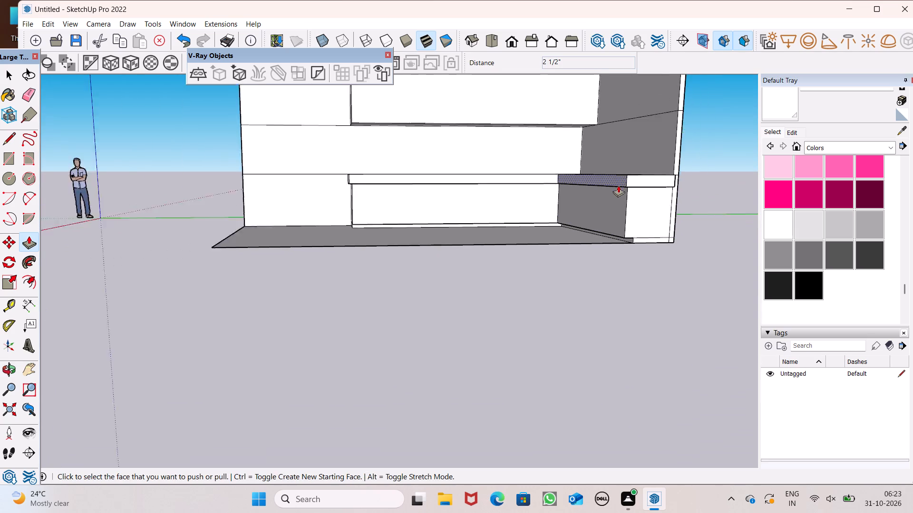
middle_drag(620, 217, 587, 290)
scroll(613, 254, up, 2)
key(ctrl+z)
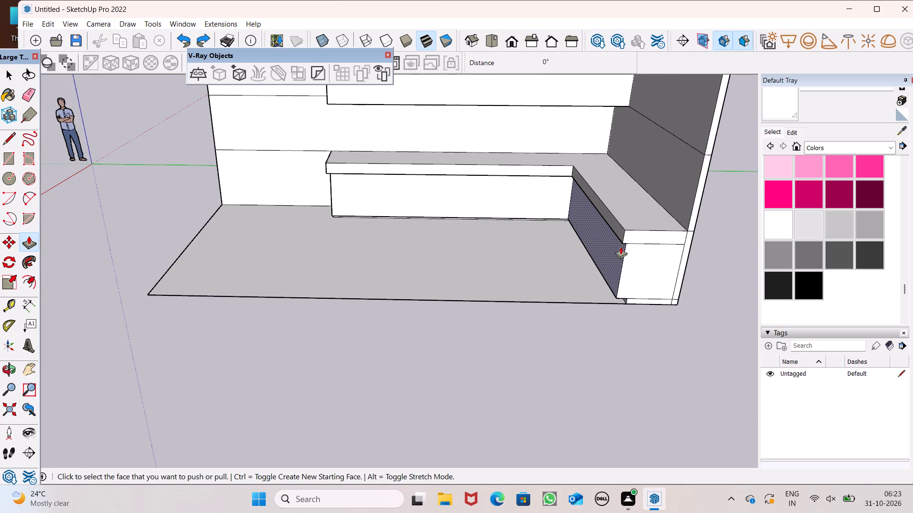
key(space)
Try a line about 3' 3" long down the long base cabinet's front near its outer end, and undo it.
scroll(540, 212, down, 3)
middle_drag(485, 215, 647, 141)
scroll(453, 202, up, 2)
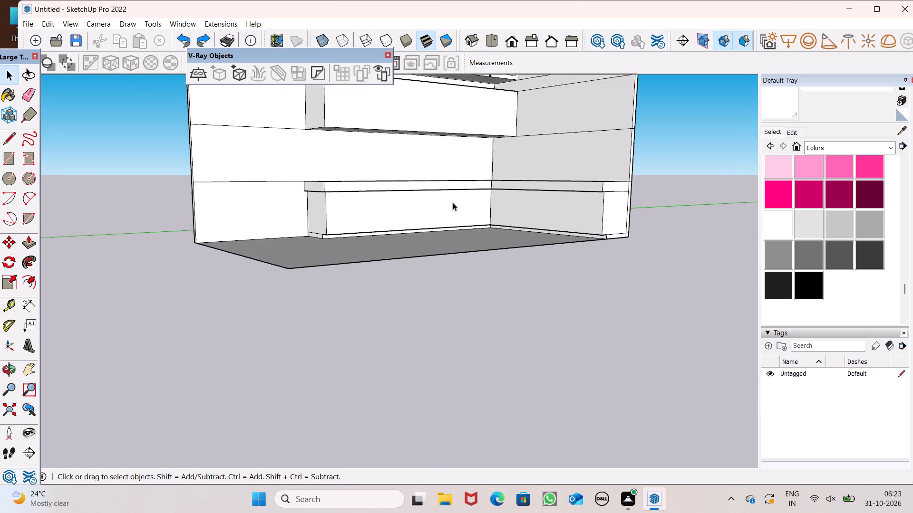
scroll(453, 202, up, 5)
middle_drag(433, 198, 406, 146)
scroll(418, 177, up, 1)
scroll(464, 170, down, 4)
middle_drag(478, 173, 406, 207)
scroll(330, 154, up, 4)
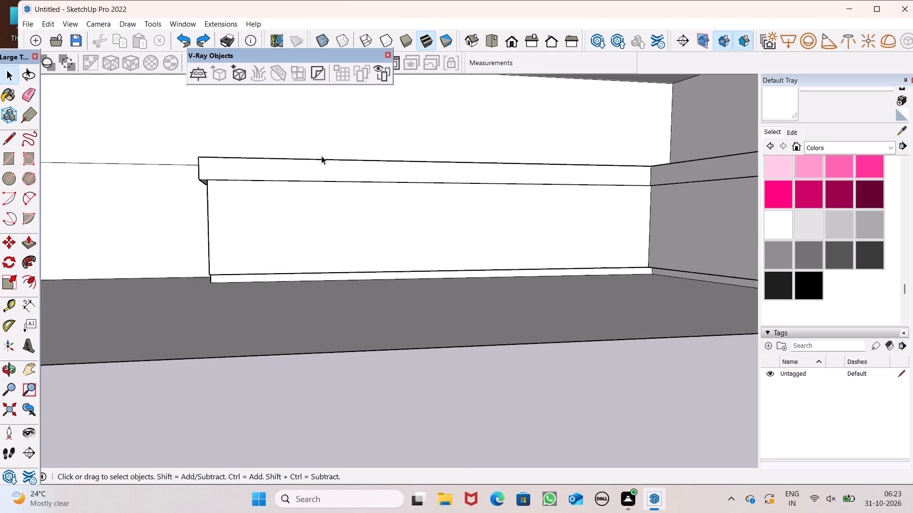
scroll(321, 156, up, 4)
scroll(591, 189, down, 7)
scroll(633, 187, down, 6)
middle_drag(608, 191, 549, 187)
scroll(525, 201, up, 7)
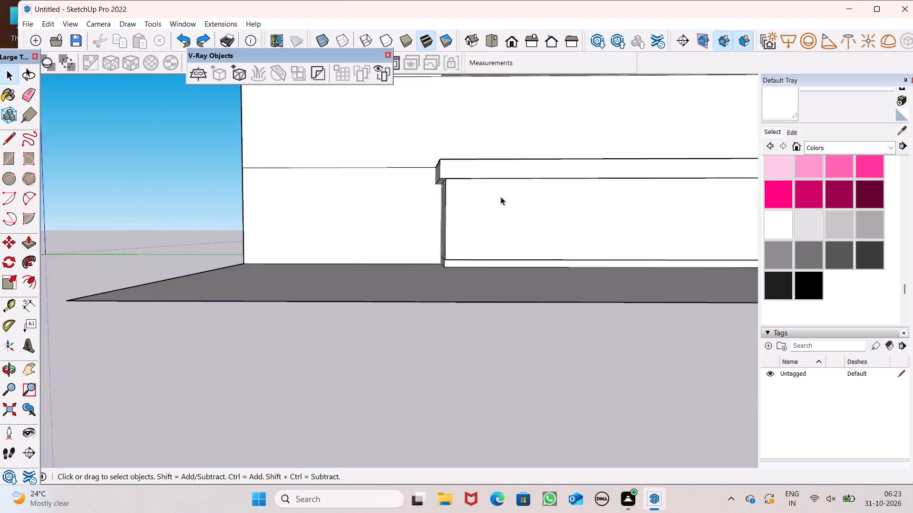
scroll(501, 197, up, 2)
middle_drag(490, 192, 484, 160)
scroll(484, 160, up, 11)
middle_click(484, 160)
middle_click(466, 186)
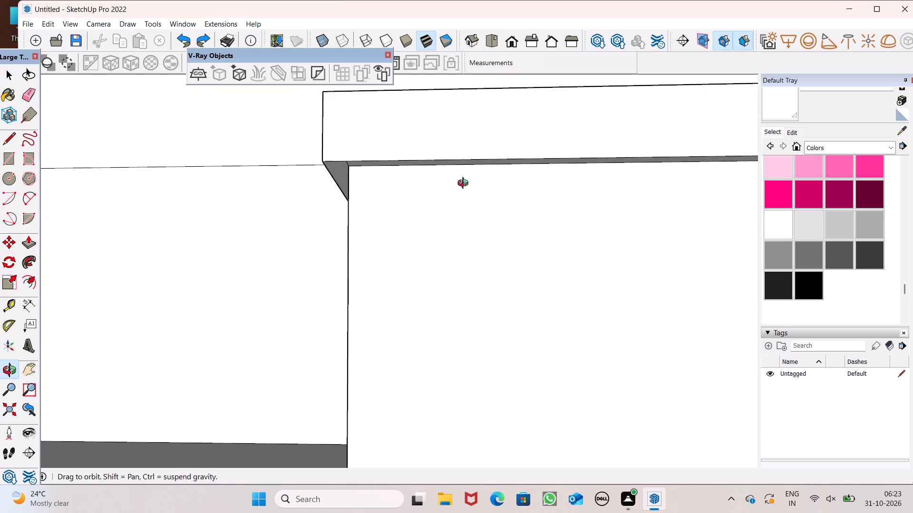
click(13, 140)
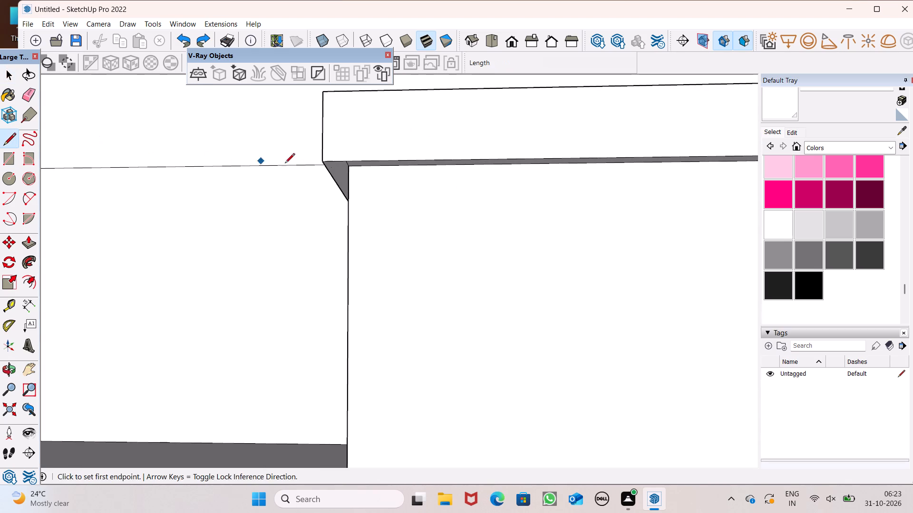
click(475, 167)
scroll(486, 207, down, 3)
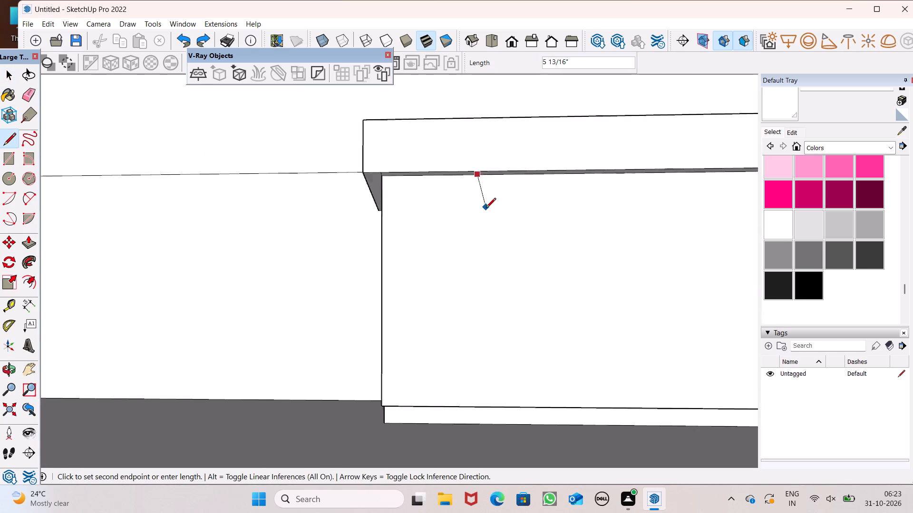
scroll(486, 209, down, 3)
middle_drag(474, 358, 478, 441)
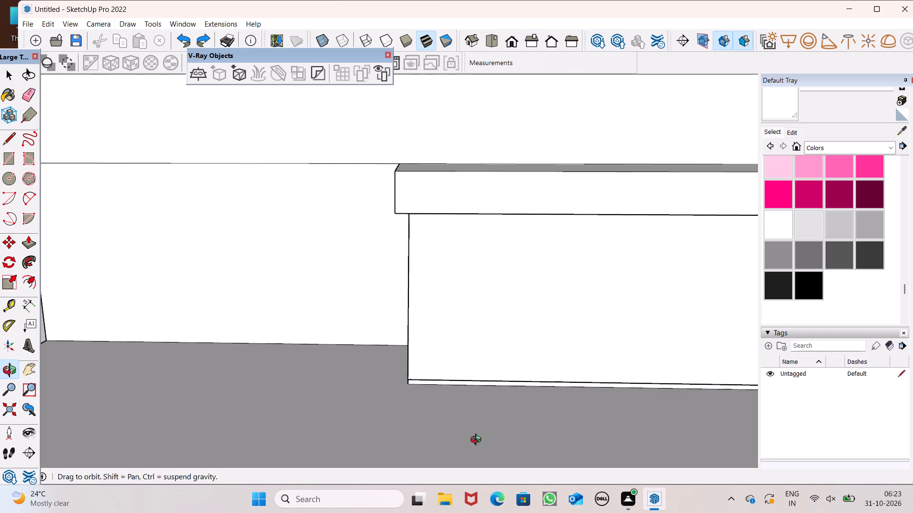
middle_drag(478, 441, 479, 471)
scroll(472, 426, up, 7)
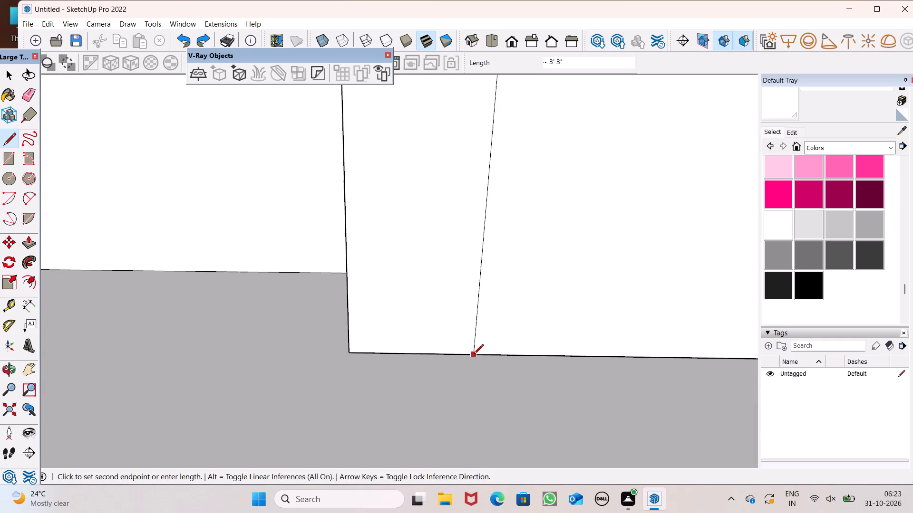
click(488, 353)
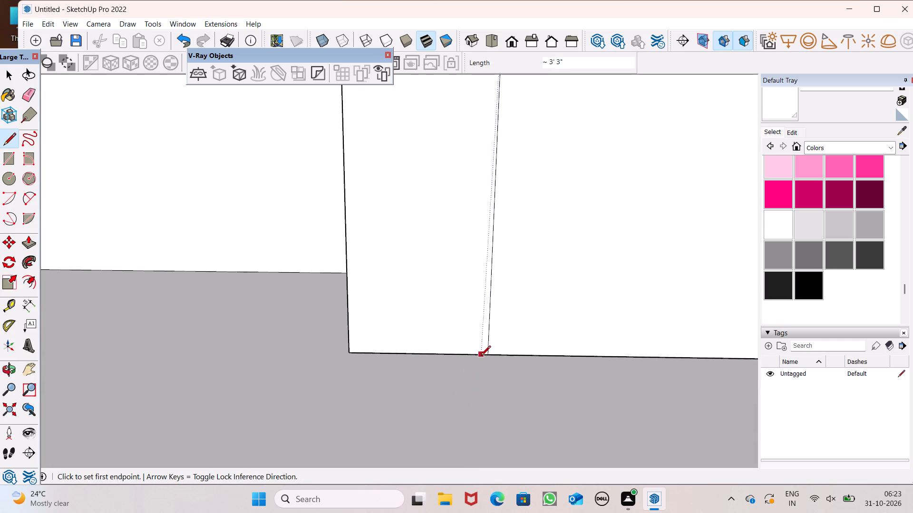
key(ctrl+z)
Draw a vertical 3' 3" line on the long base cabinet's front near its outer end, from the band's underside to the bottom edge.
scroll(485, 357, down, 7)
middle_drag(505, 362, 537, 259)
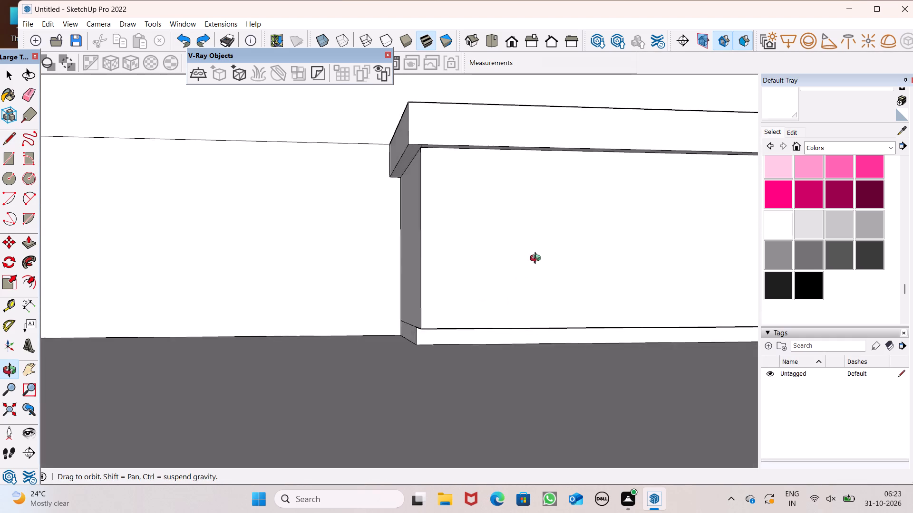
middle_drag(537, 259, 536, 241)
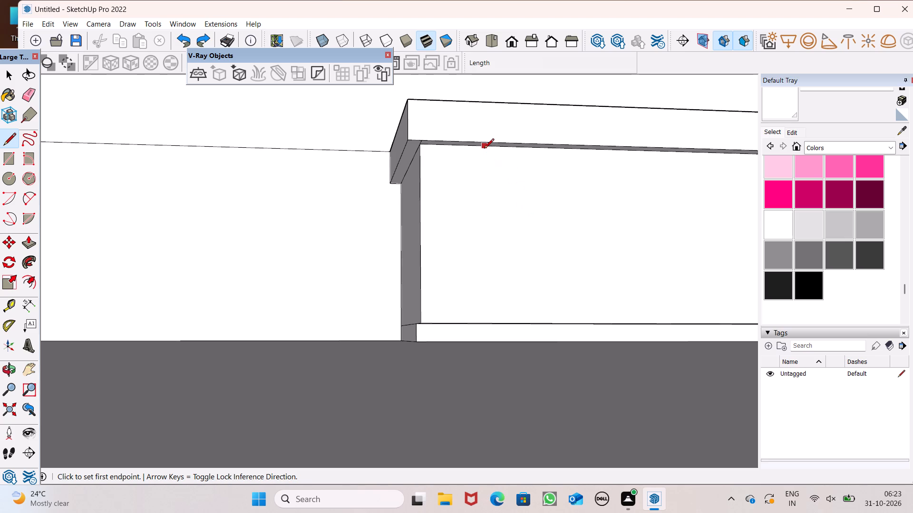
click(484, 148)
middle_drag(487, 301, 495, 410)
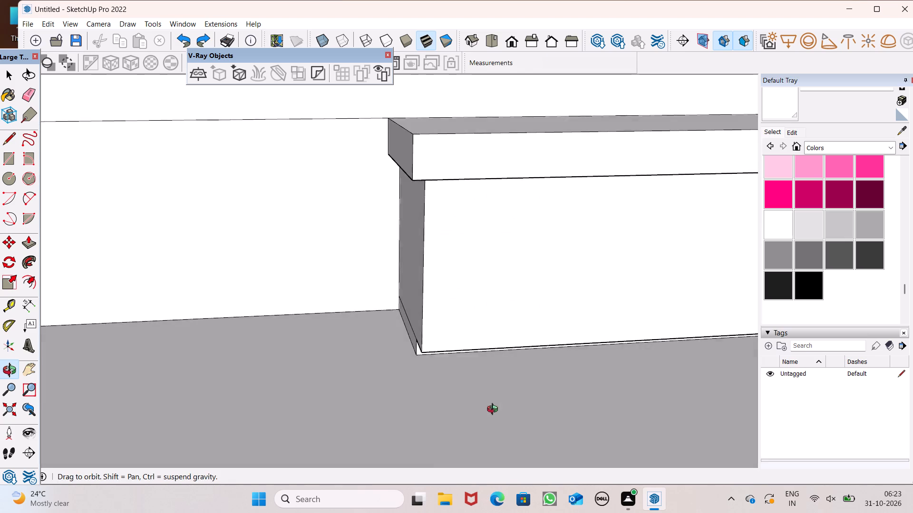
middle_drag(495, 410, 495, 411)
scroll(489, 368, up, 6)
click(476, 338)
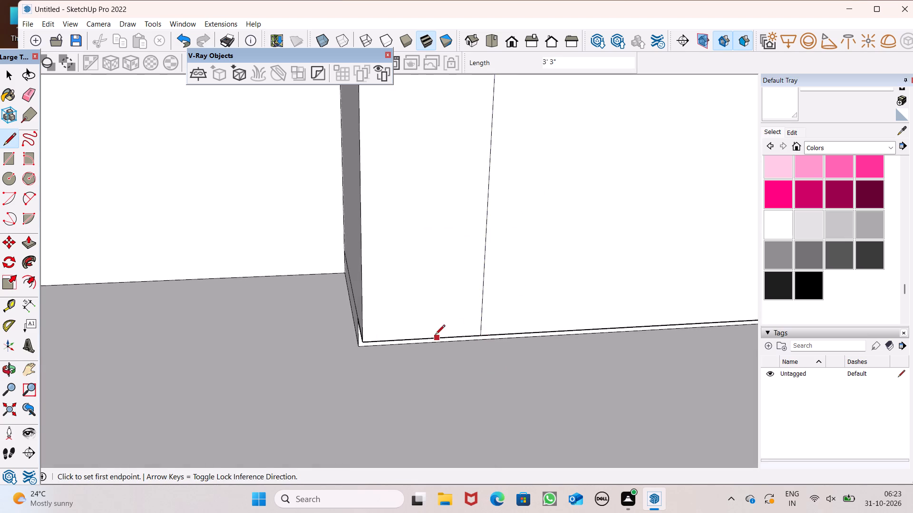
key(space)
Place a vertical guide about 3' 3" from the new line, toward the inner corner, on the long base cabinet's front.
scroll(435, 335, down, 15)
scroll(254, 328, down, 5)
scroll(514, 267, up, 3)
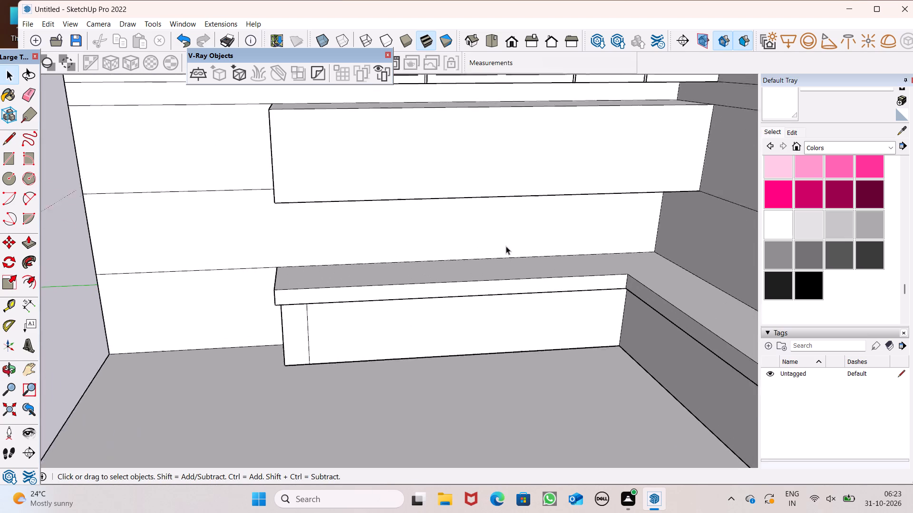
scroll(506, 246, up, 1)
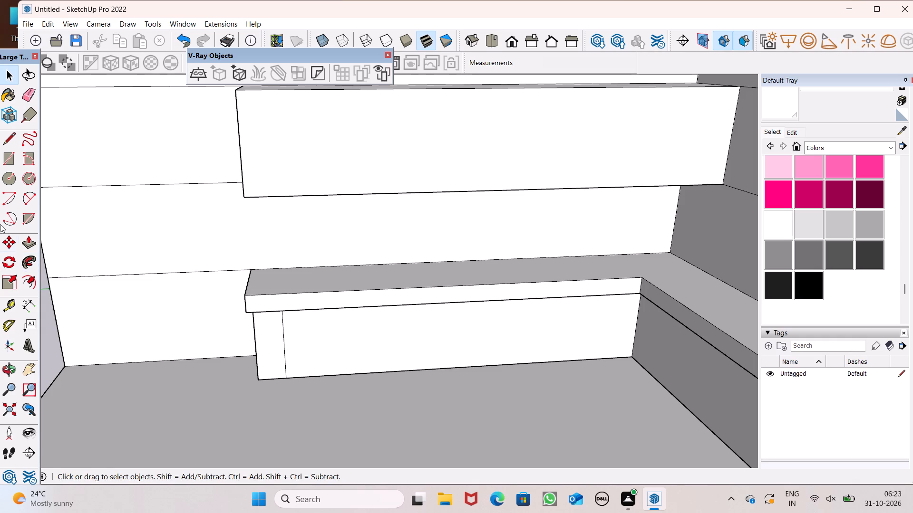
click(10, 309)
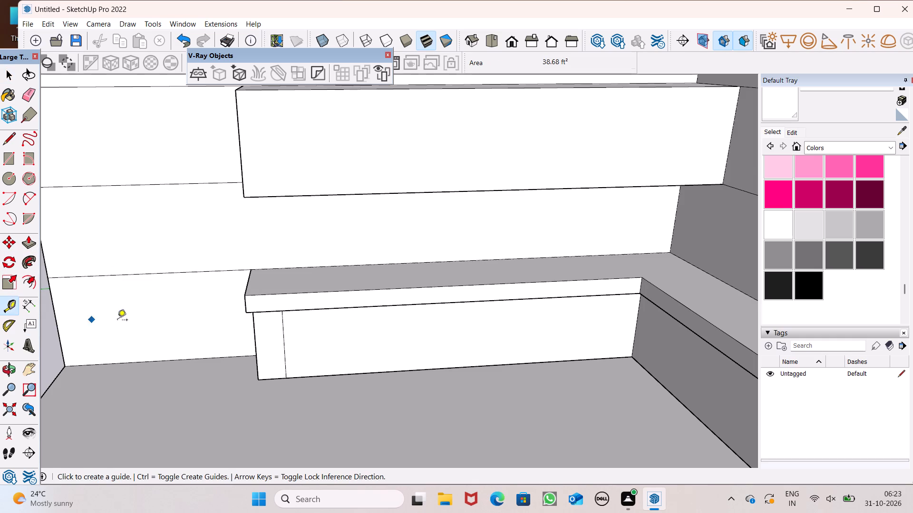
scroll(209, 326, up, 1)
click(292, 355)
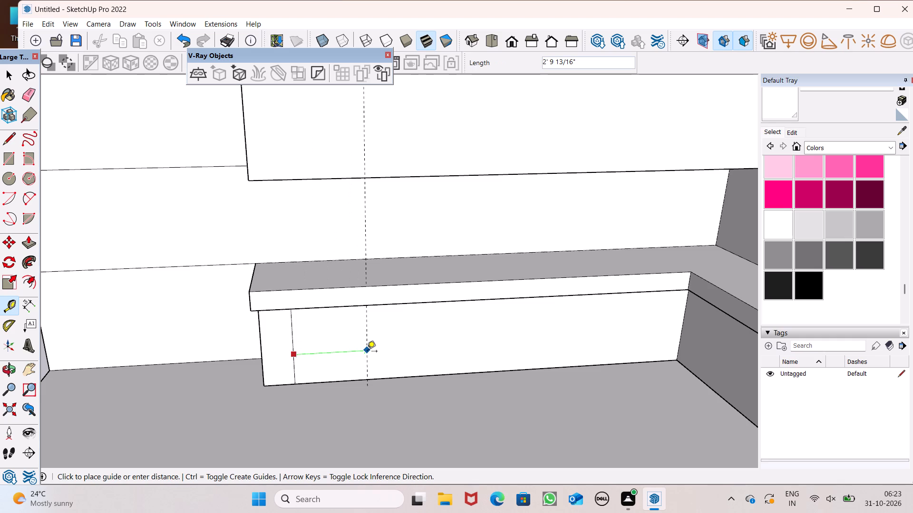
scroll(368, 352, down, 1)
middle_drag(373, 355, 370, 341)
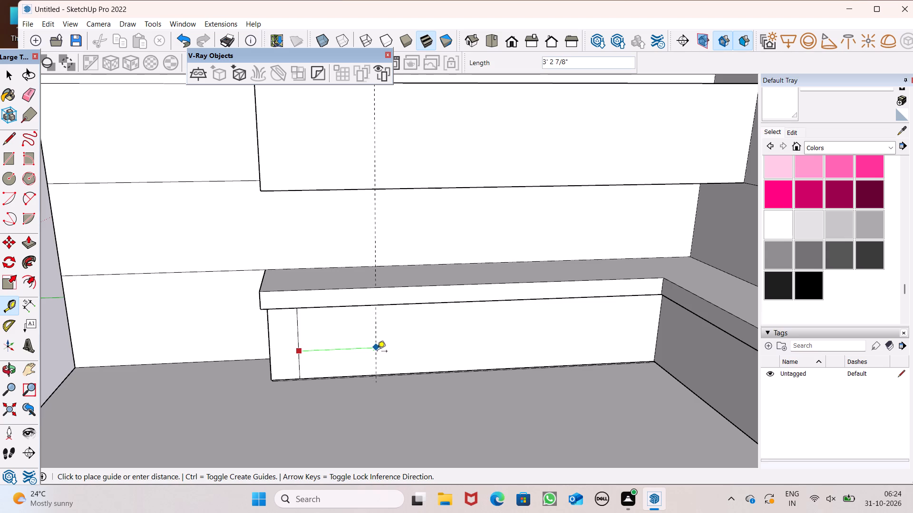
click(377, 351)
scroll(401, 340, down, 4)
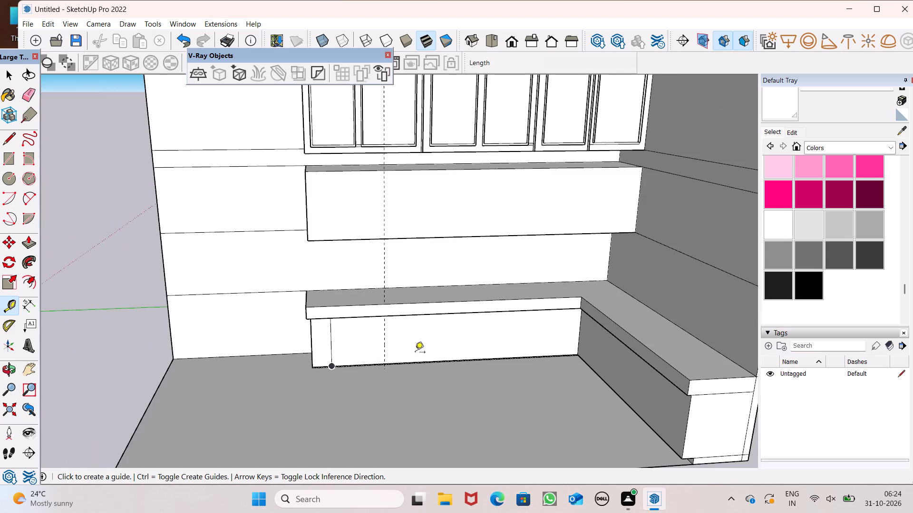
Undo the last vertical guide placed on the long base cabinet's front.
middle_drag(418, 352, 405, 310)
scroll(379, 331, up, 7)
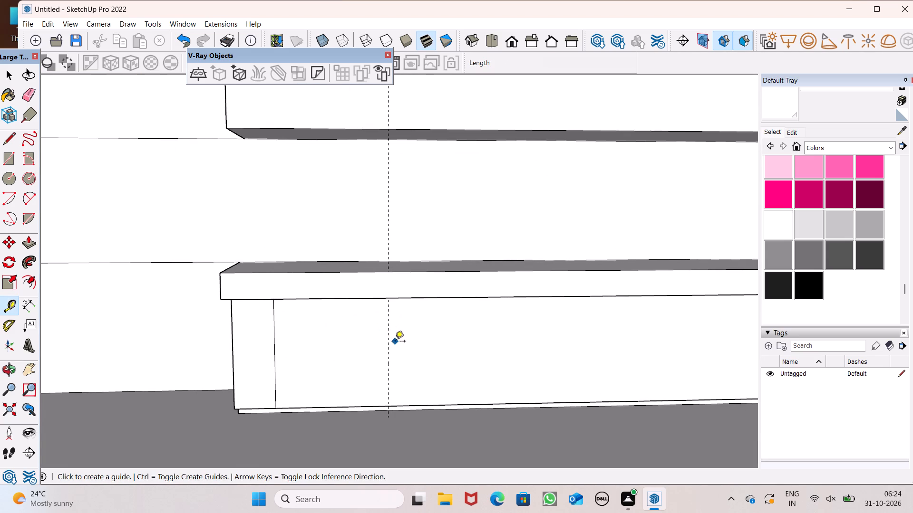
scroll(395, 342, down, 4)
middle_drag(433, 358, 421, 348)
key(ctrl+z)
Place a vertical guide about 4' 7" from the long base cabinet's vertical line, toward the inner corner, and a second guide 1" beyond it.
scroll(433, 315, down, 4)
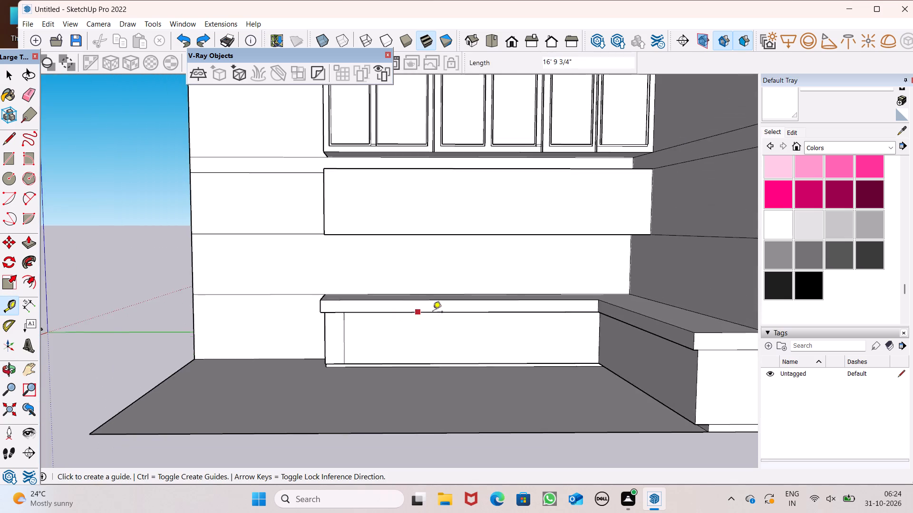
scroll(462, 313, down, 4)
scroll(435, 221, down, 3)
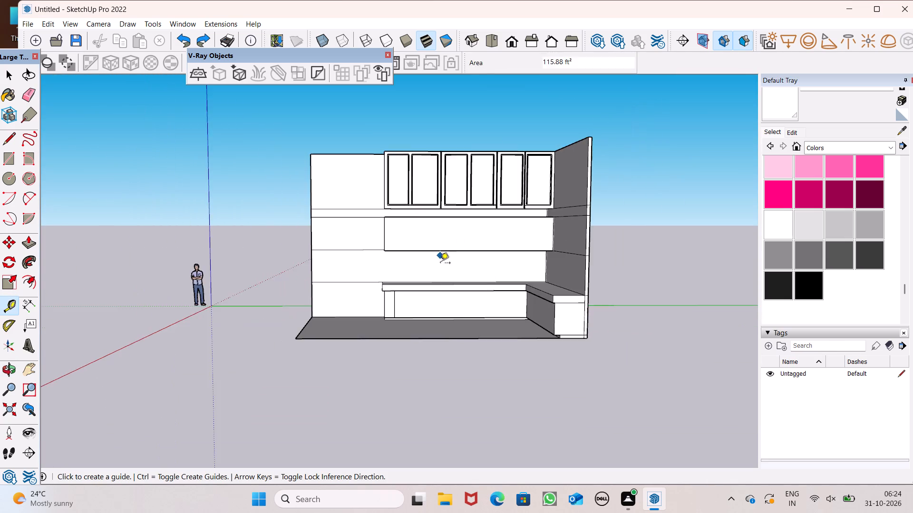
scroll(431, 309, up, 7)
scroll(382, 301, up, 7)
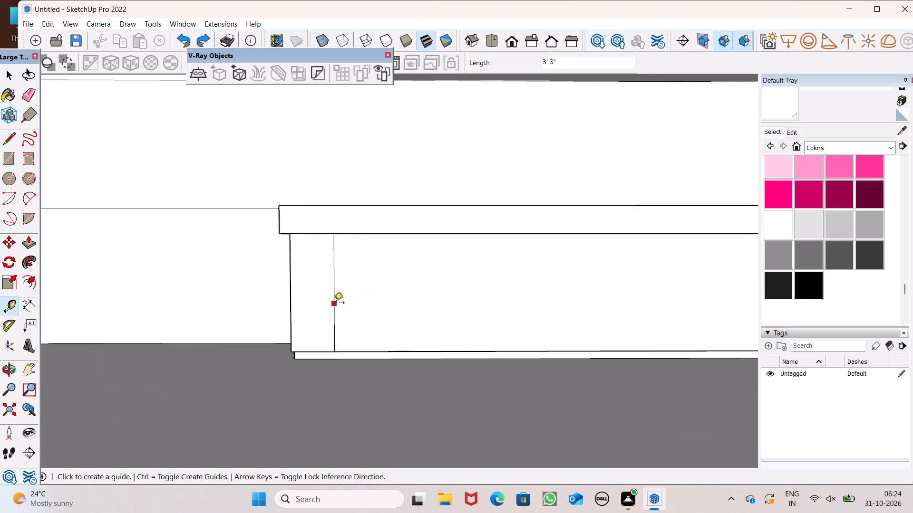
click(334, 304)
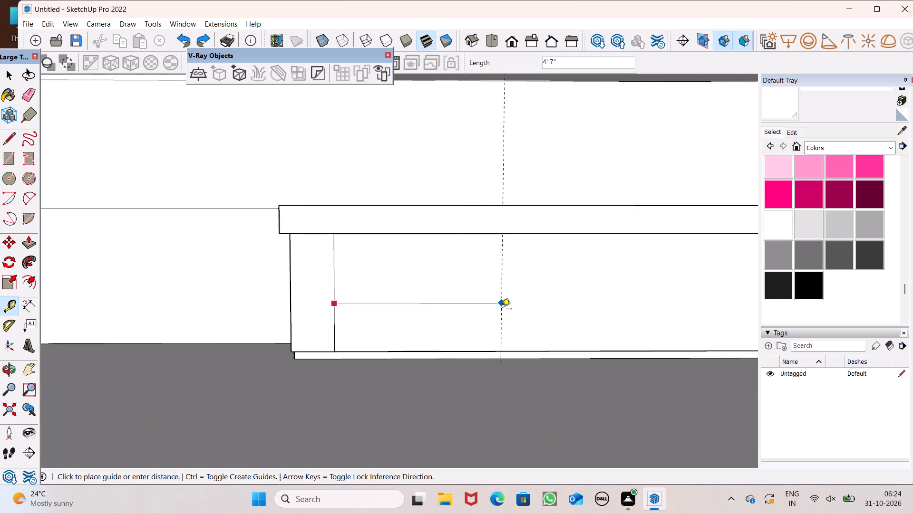
click(502, 310)
click(499, 308)
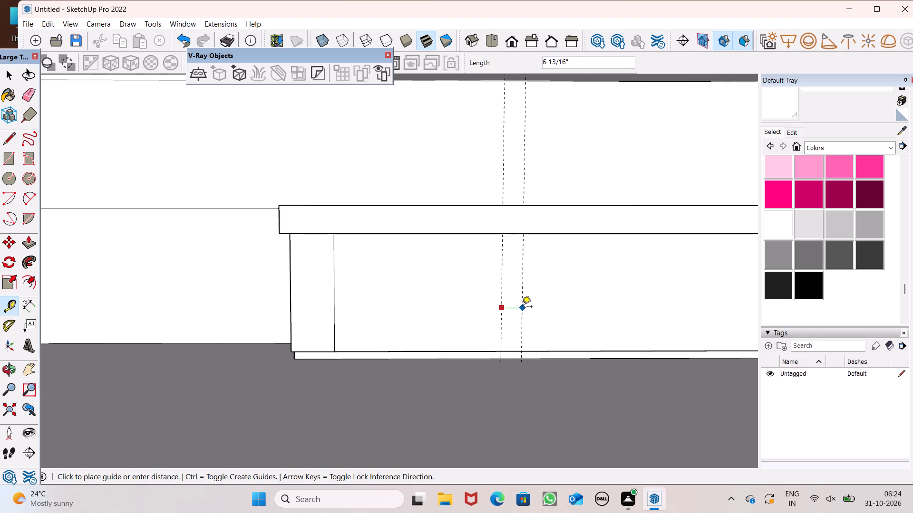
text(1")
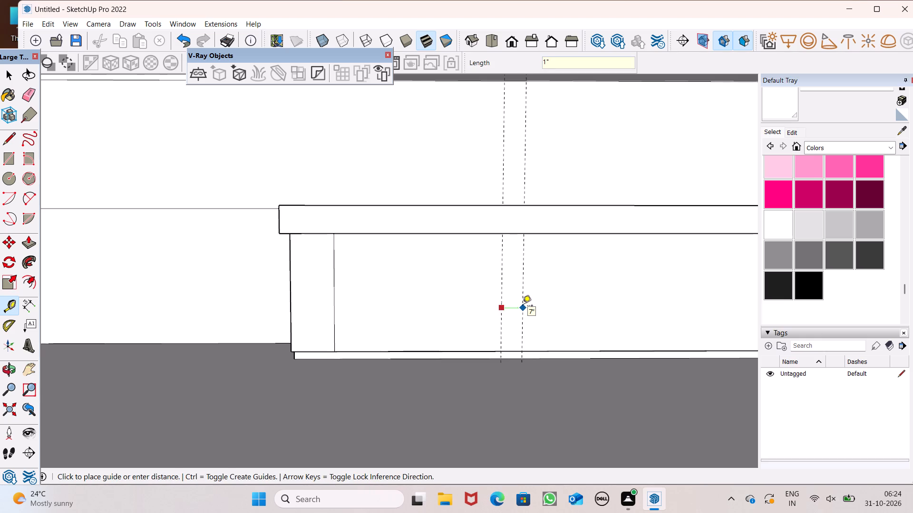
key(Return)
Place another guide pair on the long cabinet's front, about 3' 11" from the first pair toward the inner corner and 1" apart.
scroll(296, 223, down, 8)
scroll(462, 214, up, 5)
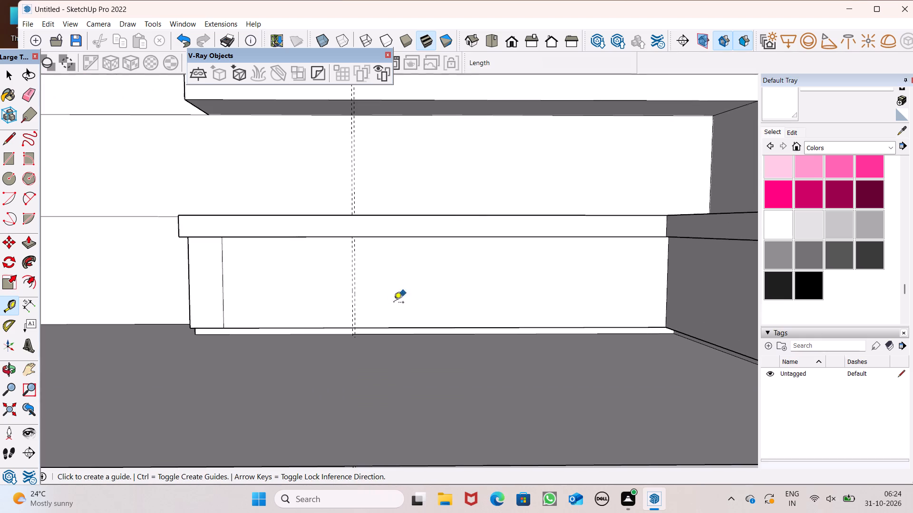
click(354, 289)
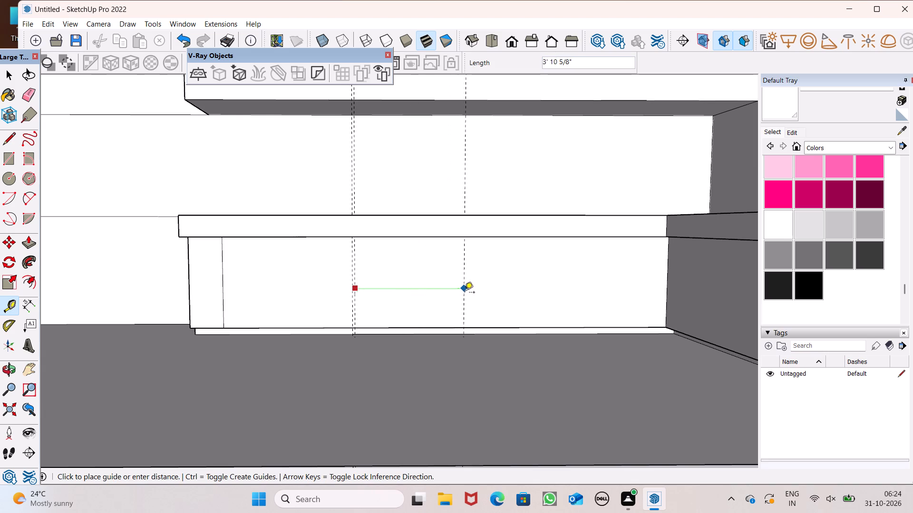
click(465, 293)
click(463, 294)
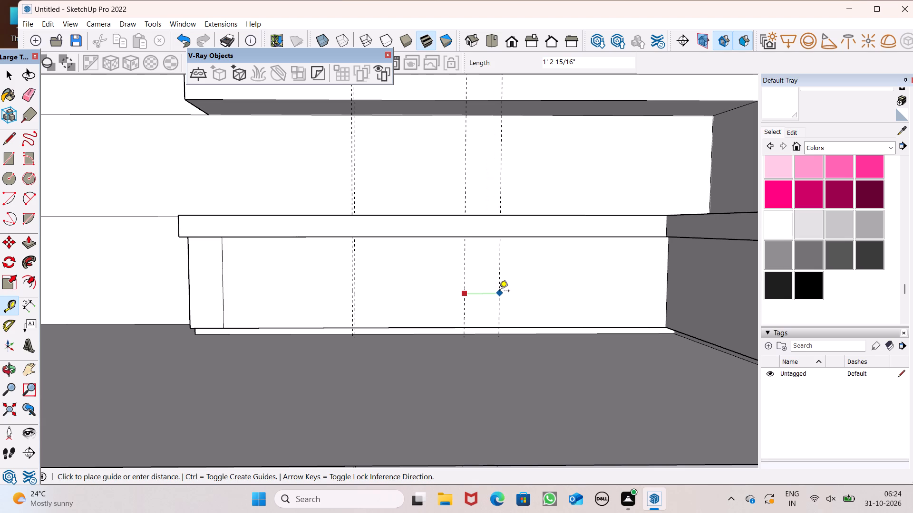
text(1")
key(Return)
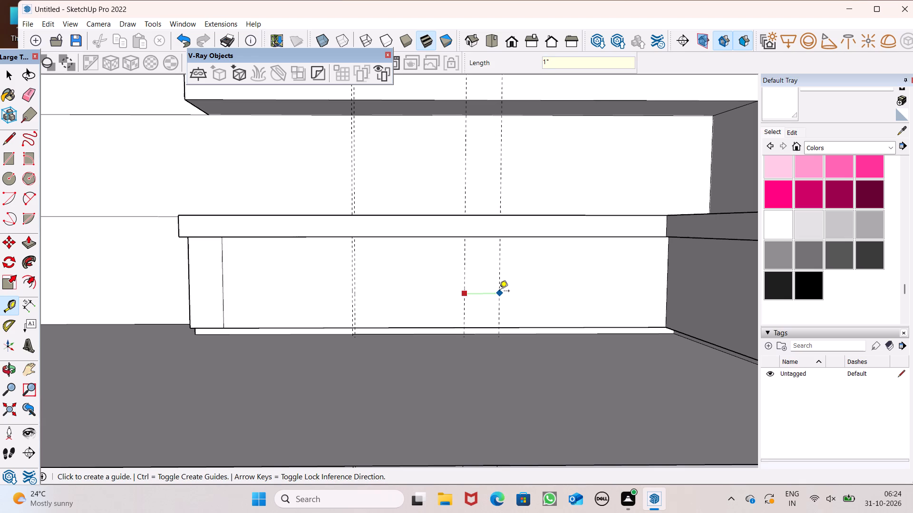
Place a third guide pair on the long cabinet's front, about 3' 5" from the second pair toward the inner corner and 1" apart.
click(468, 284)
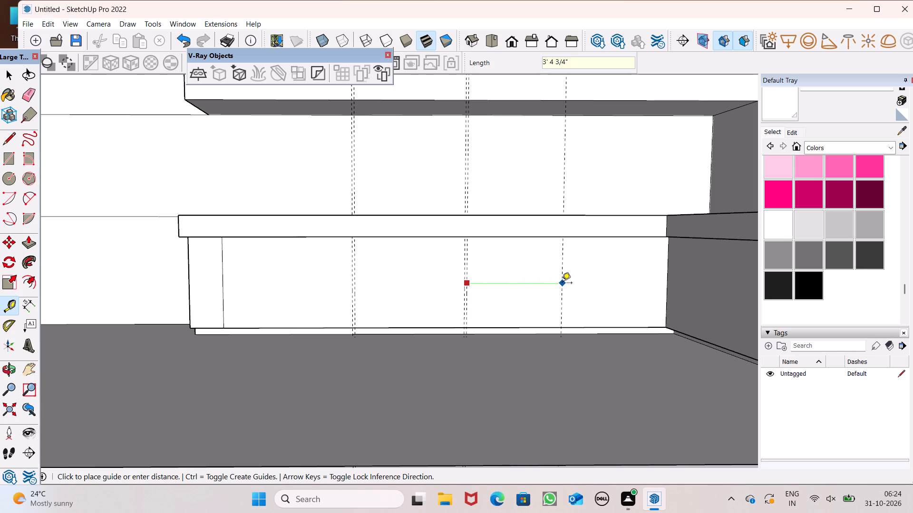
click(562, 284)
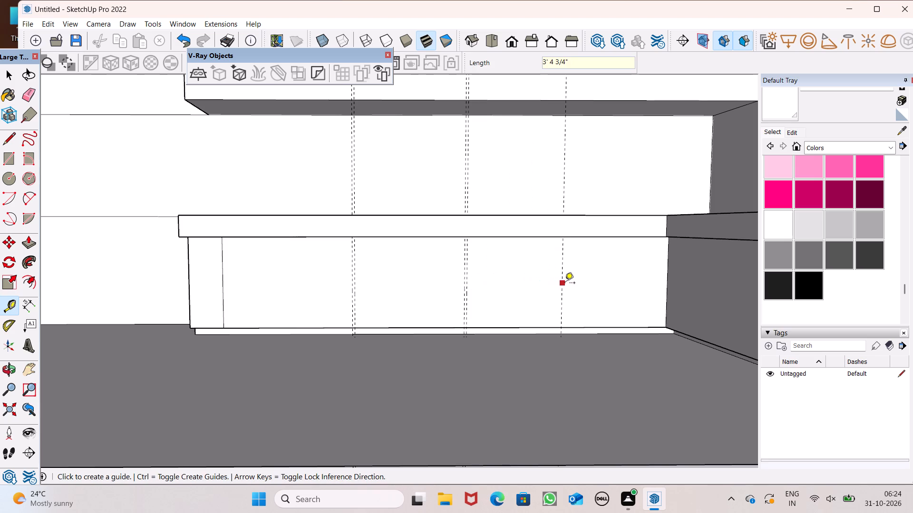
click(562, 285)
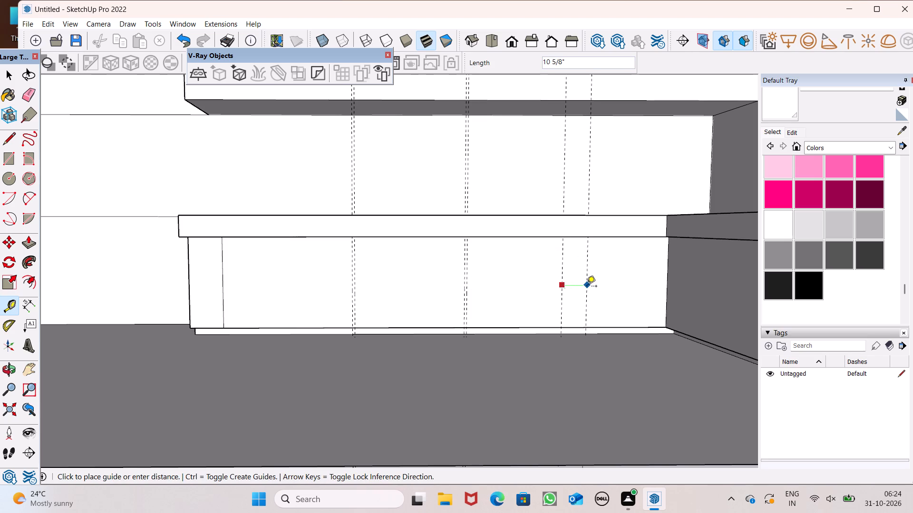
text(1")
key(Return)
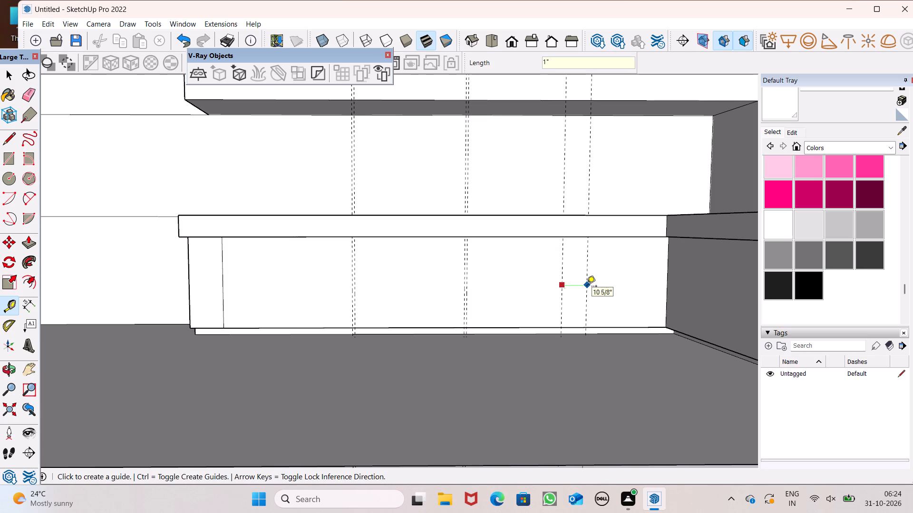
Place a vertical guide on the side cabinet's front, offset from the inner corner edge, and a second guide 1" beyond it.
scroll(573, 238, down, 11)
middle_drag(510, 303, 711, 328)
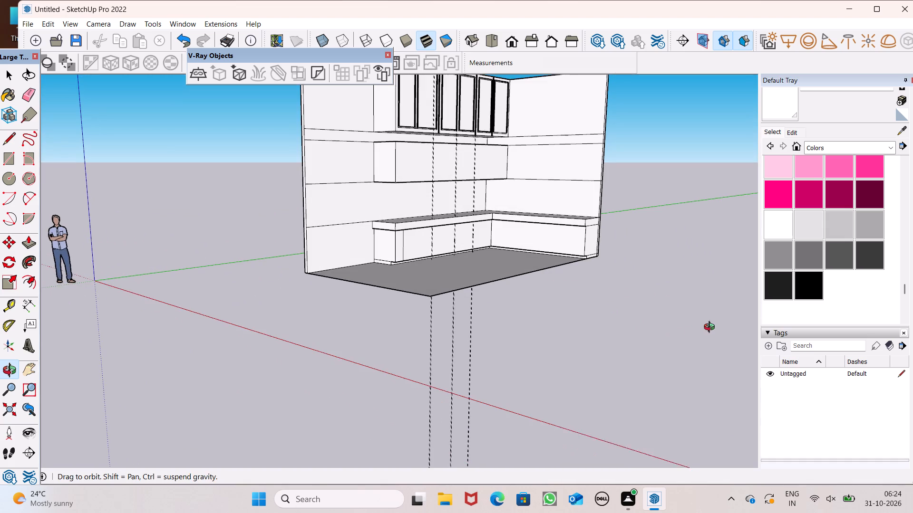
middle_drag(711, 328, 711, 328)
scroll(504, 236, up, 7)
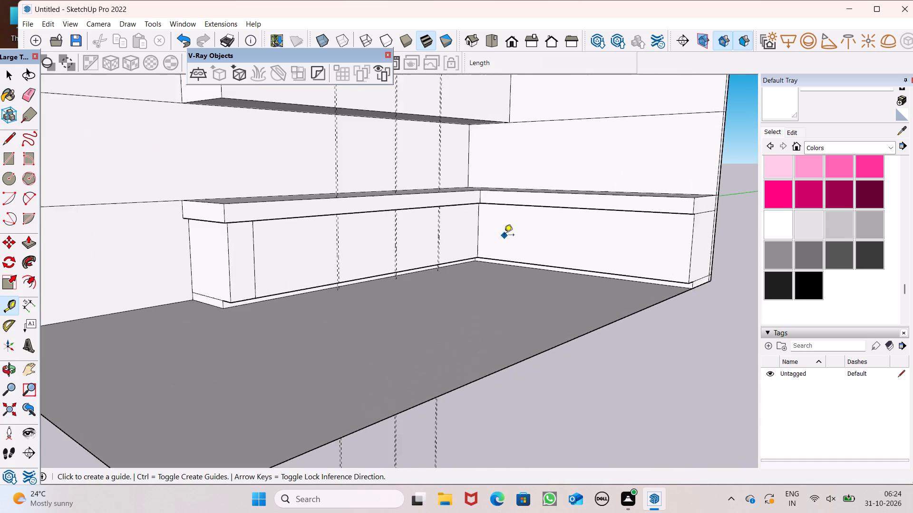
scroll(501, 236, up, 5)
click(466, 226)
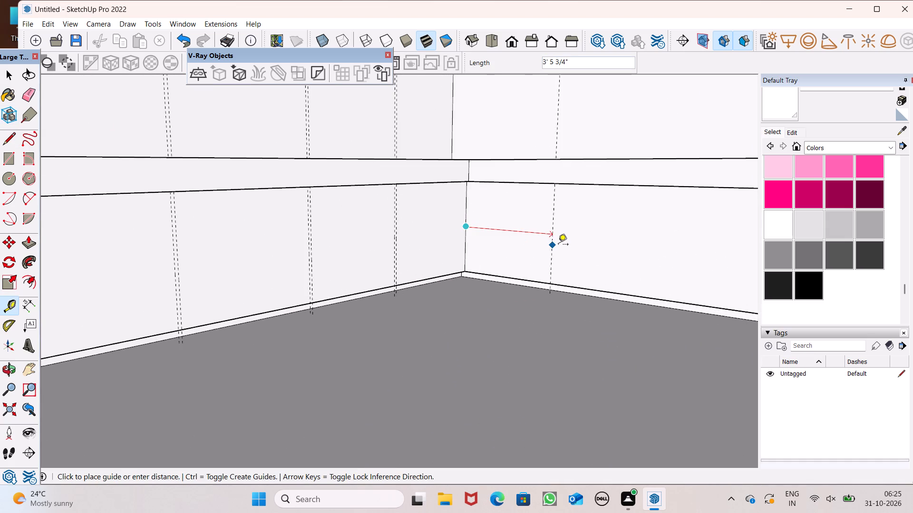
click(564, 246)
click(564, 246)
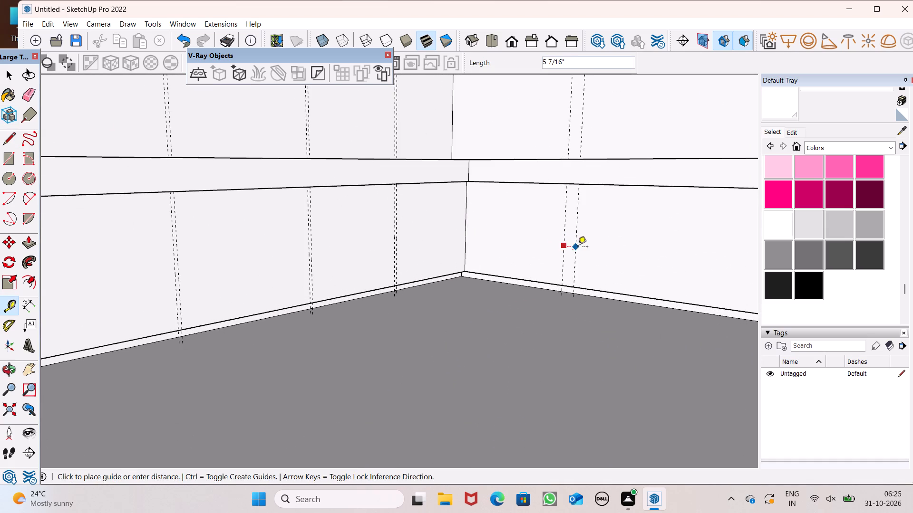
key(1)
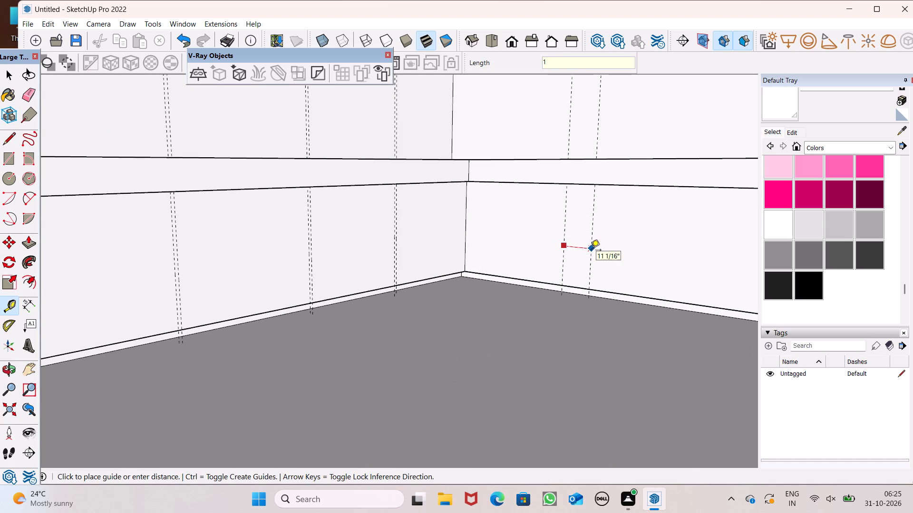
key(shift+quotedbl)
key(Return)
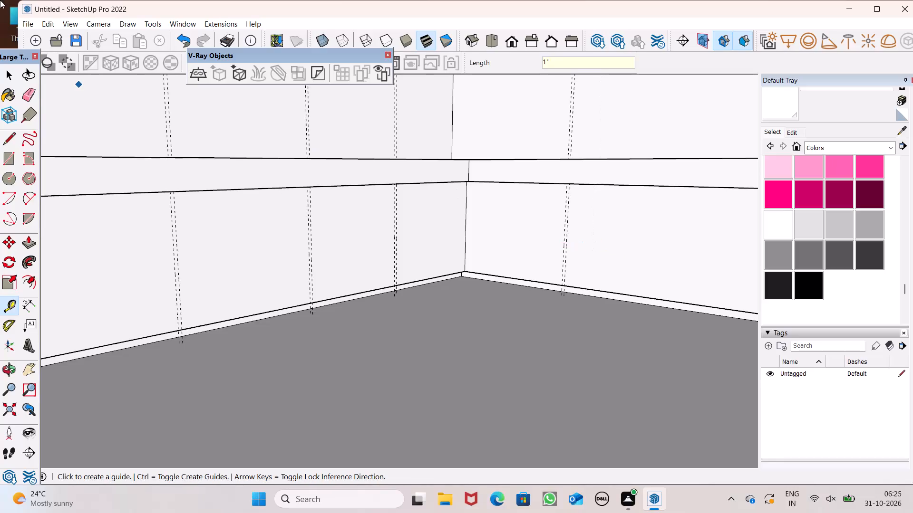
Place a second guide pair on the side cabinet's front, about 2' 11" from the first pair toward the outer end and 1" apart.
scroll(78, 137, down, 3)
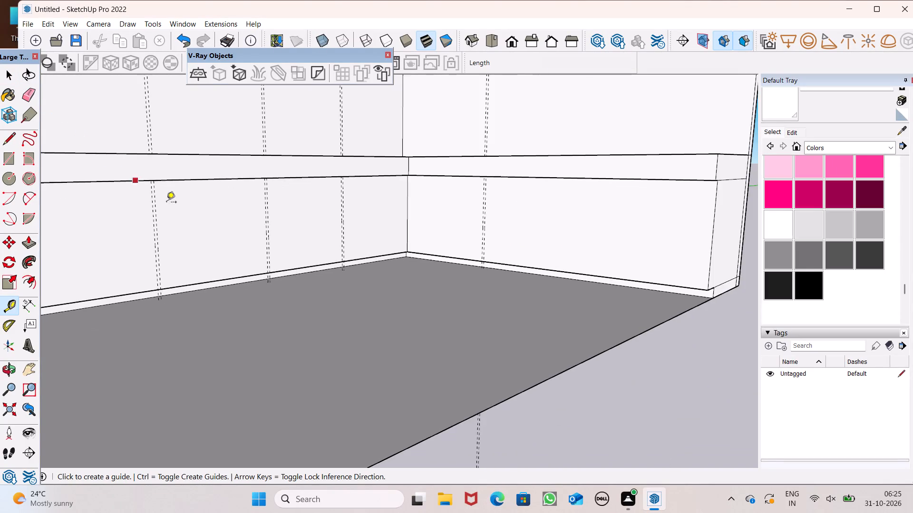
scroll(303, 225, down, 6)
middle_drag(370, 251, 487, 274)
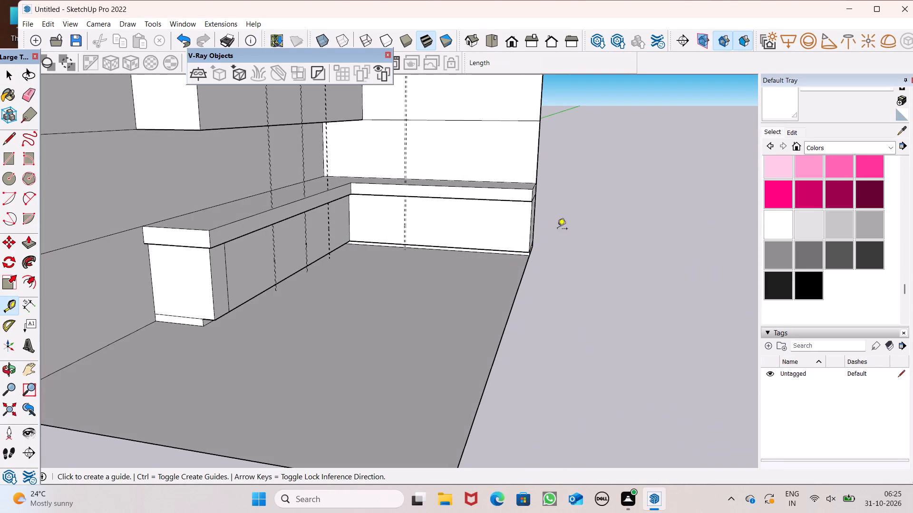
scroll(549, 201, up, 5)
scroll(333, 222, up, 5)
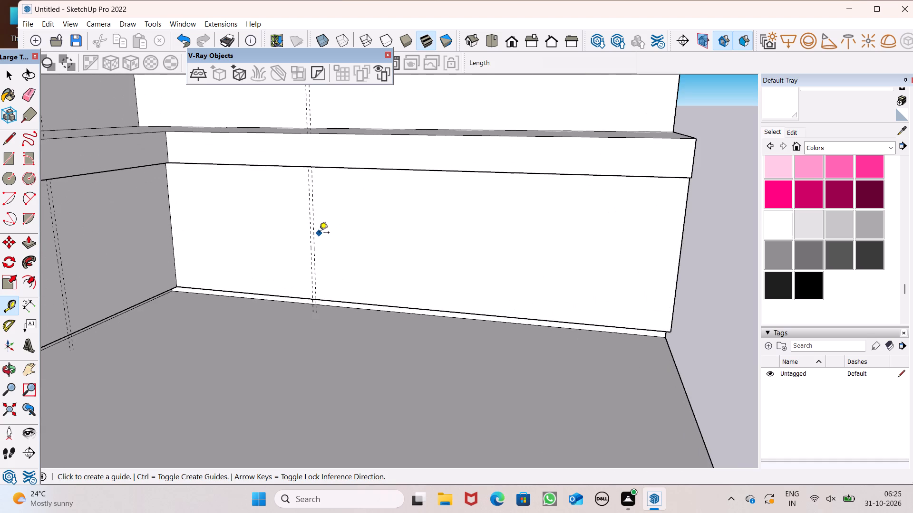
click(317, 236)
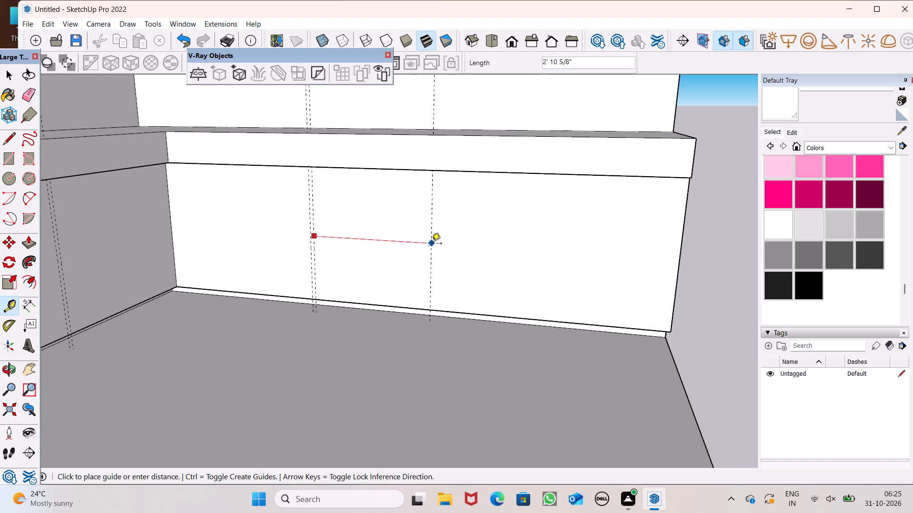
click(432, 244)
drag(431, 244, 440, 247)
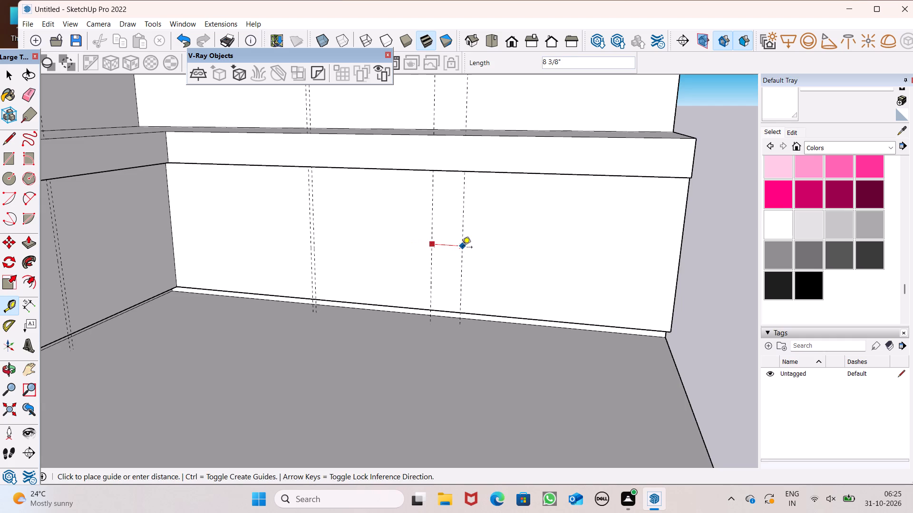
key(1)
key(shift+quotedbl)
key(Return)
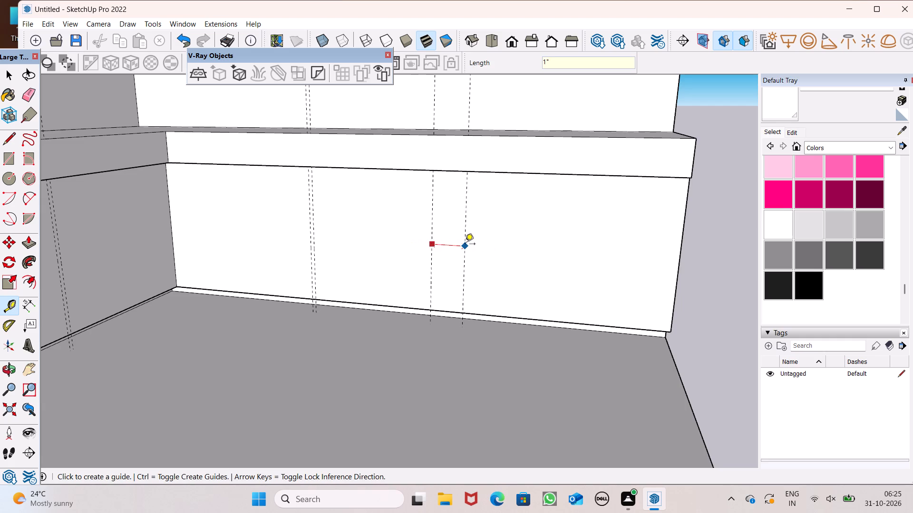
Place a third guide pair on the side cabinet's front, about 2' 6" from the second pair toward the outer end and 1" apart.
scroll(434, 272, down, 4)
middle_drag(449, 290, 486, 284)
scroll(486, 284, up, 6)
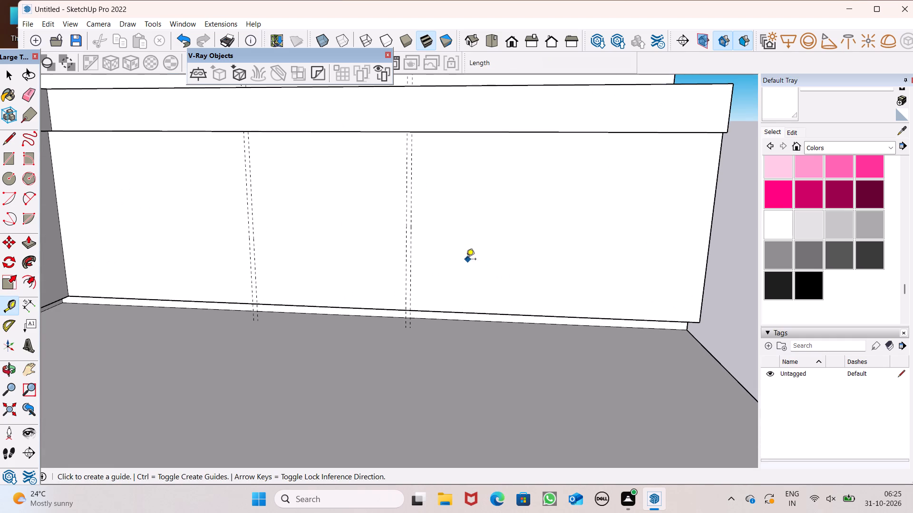
click(409, 241)
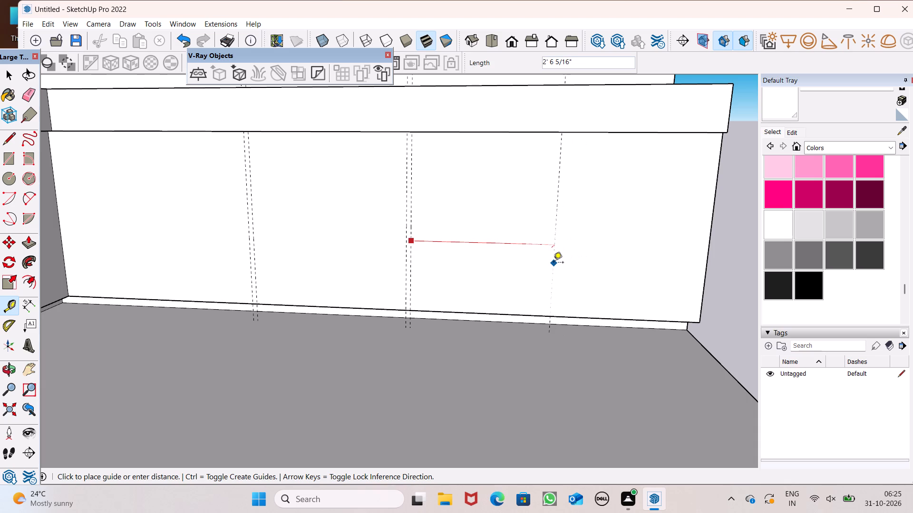
click(554, 263)
click(554, 262)
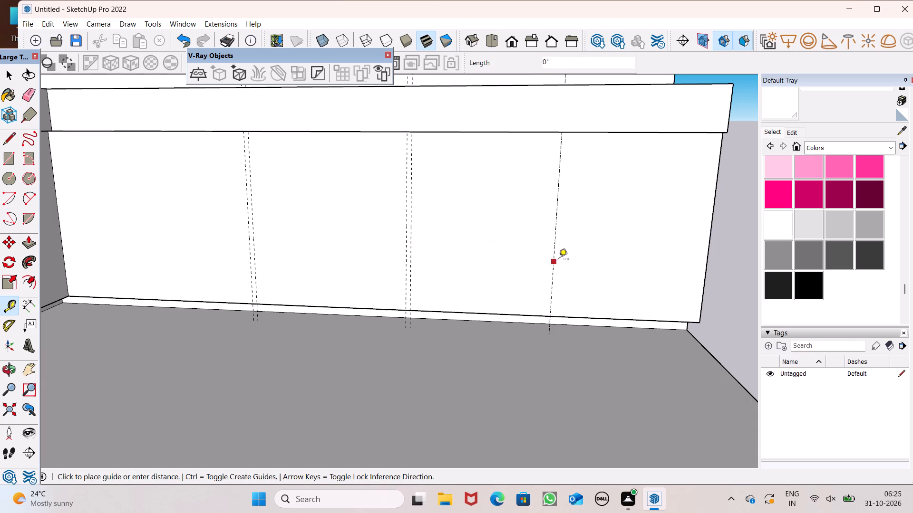
key(1)
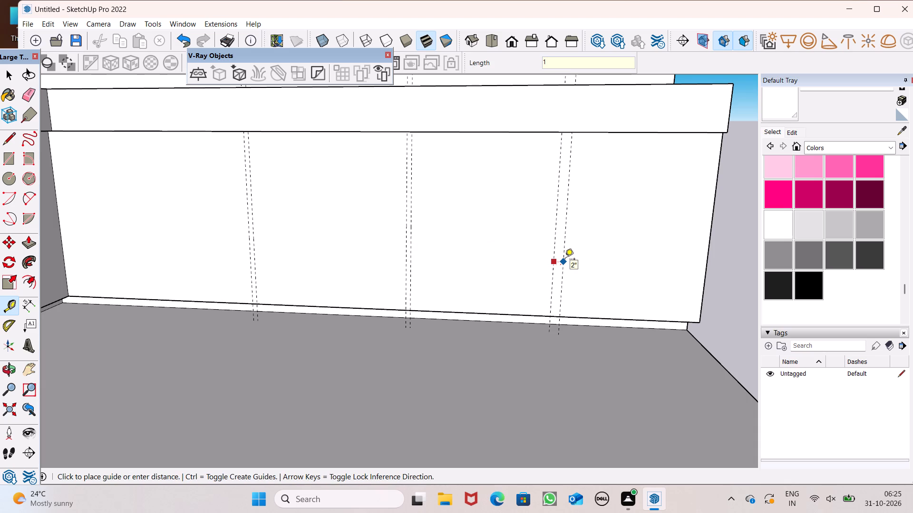
key(shift+quotedbl)
key(Return)
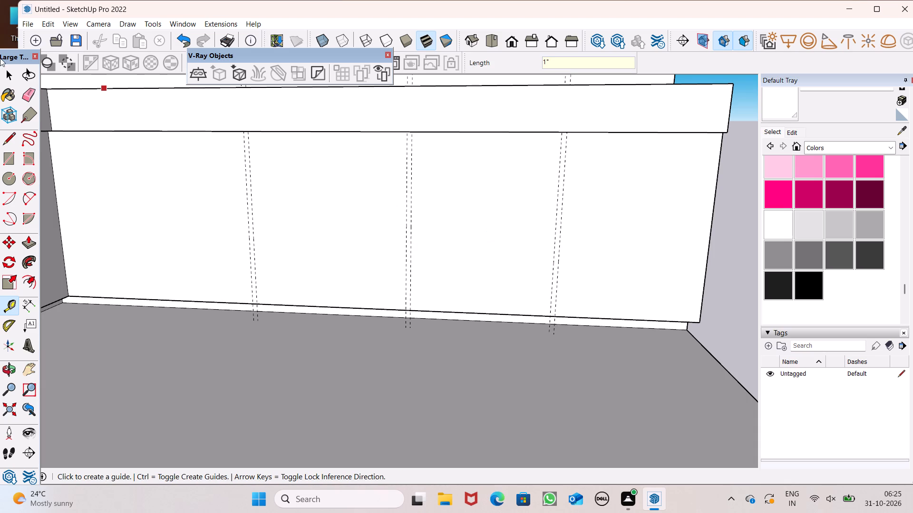
Draw a 1" by 3' 3" rectangle between the guide pair nearest the inner corner on the side cabinet's front, from countertop underside to toe kick.
click(6, 164)
middle_drag(243, 181, 250, 102)
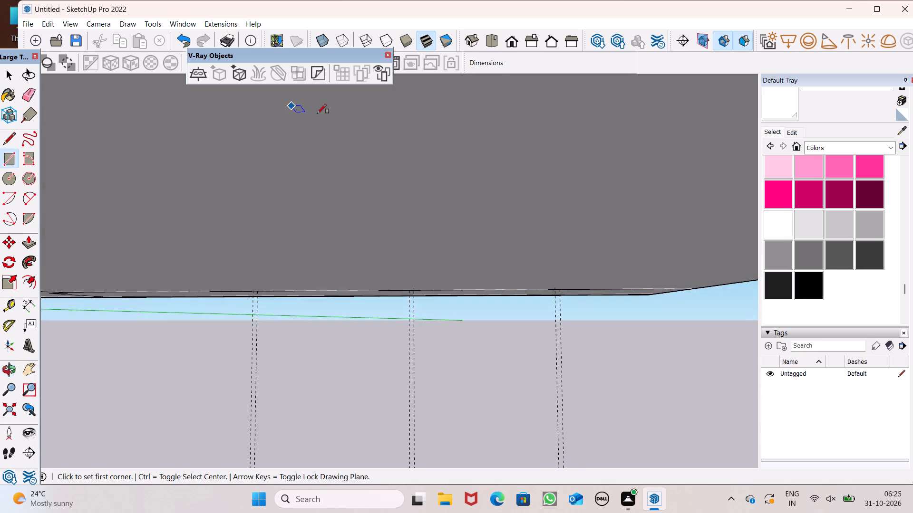
middle_drag(378, 165, 395, 244)
scroll(395, 183, down, 4)
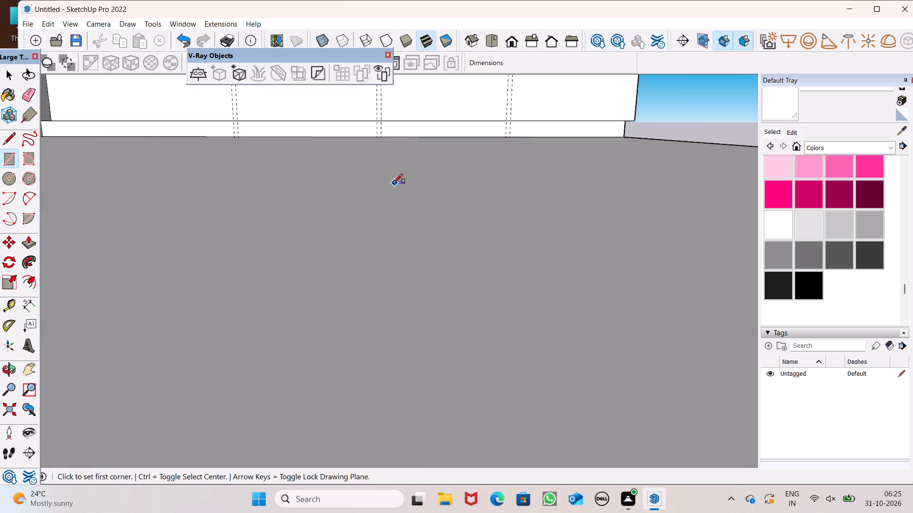
scroll(393, 183, down, 20)
scroll(393, 183, down, 2)
scroll(348, 210, down, 7)
scroll(331, 141, up, 2)
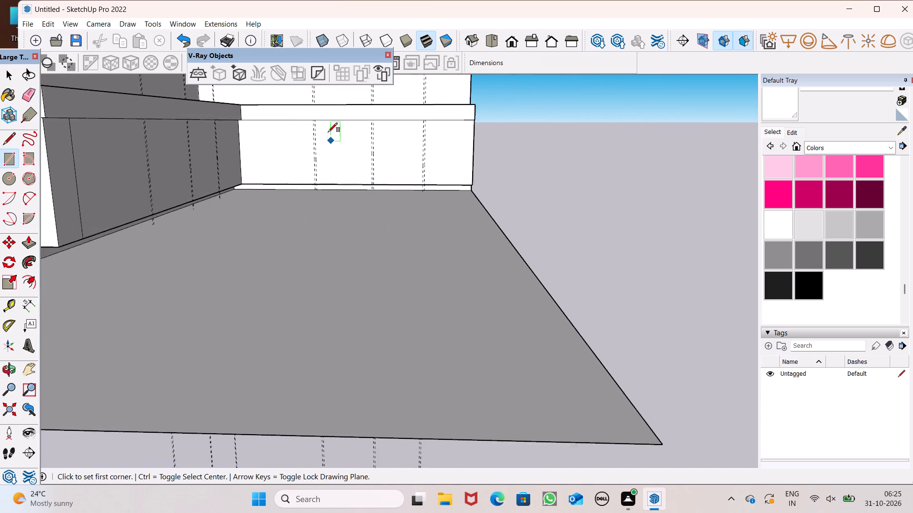
scroll(328, 132, up, 6)
scroll(297, 104, up, 1)
middle_drag(297, 104, 353, 55)
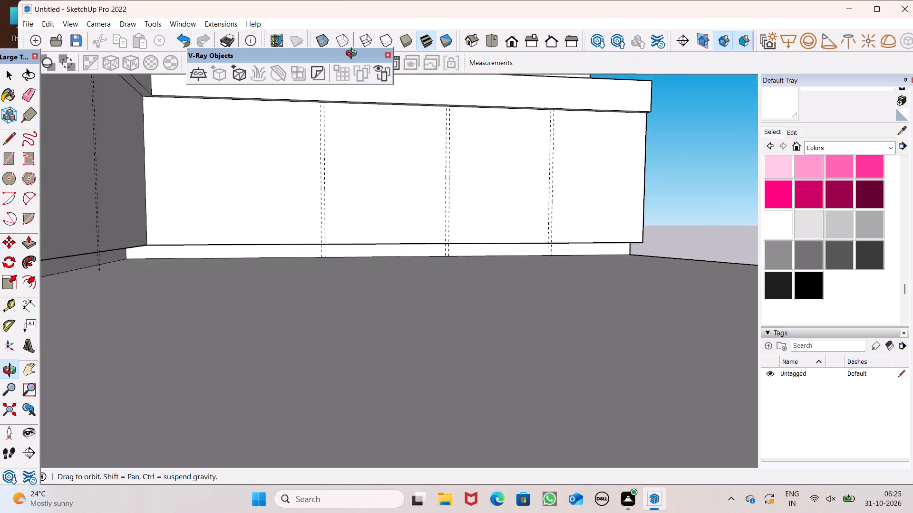
middle_drag(353, 55, 386, 114)
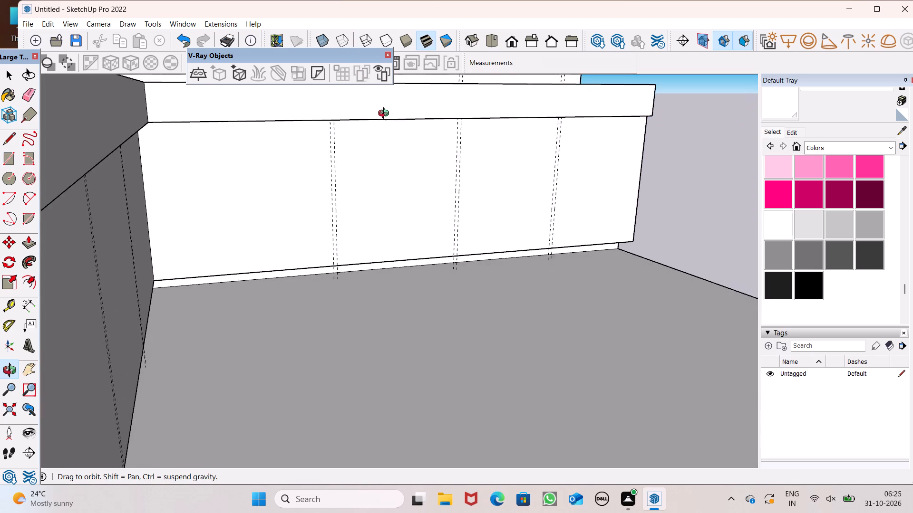
middle_drag(386, 114, 364, 85)
scroll(345, 109, up, 16)
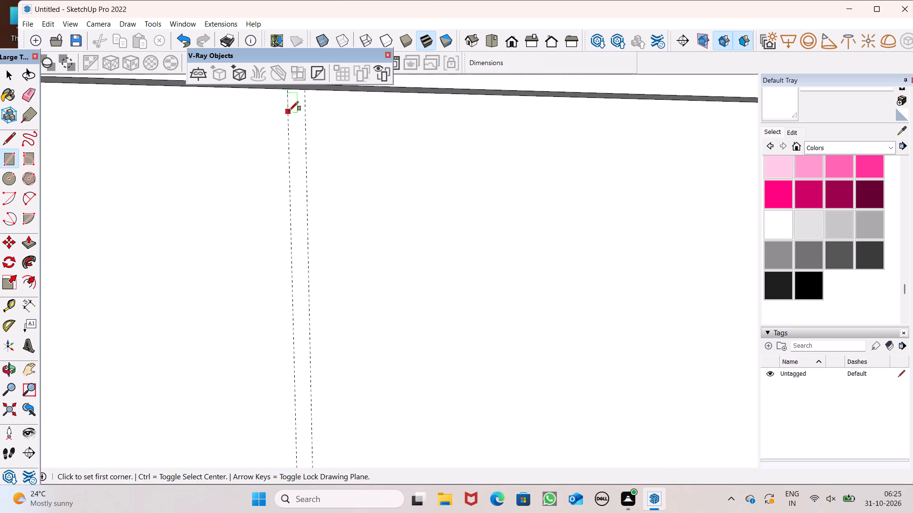
scroll(289, 111, up, 4)
scroll(291, 122, down, 7)
scroll(298, 124, up, 7)
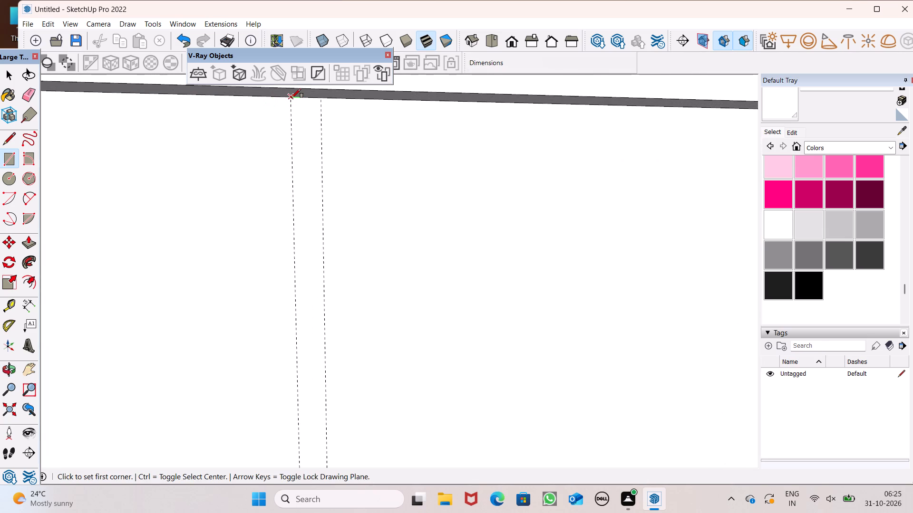
click(291, 98)
click(323, 99)
scroll(368, 142, down, 6)
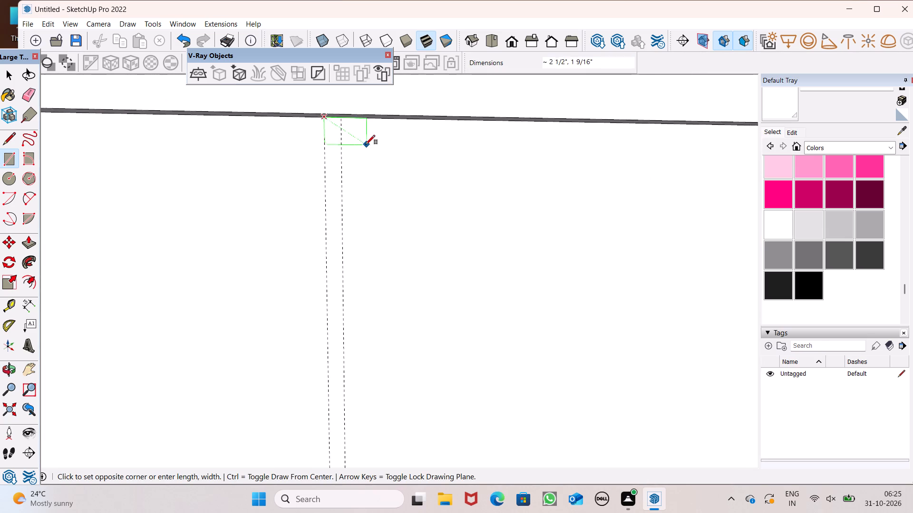
scroll(366, 144, down, 6)
scroll(348, 193, down, 4)
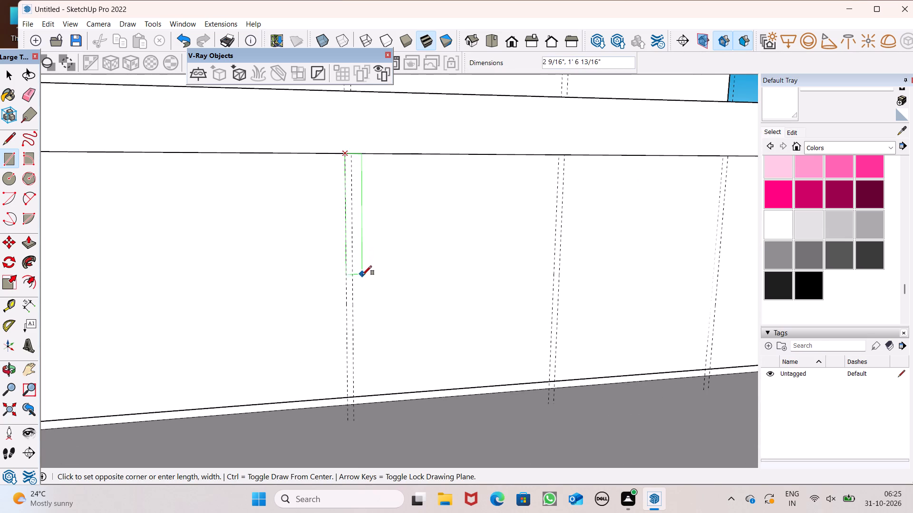
scroll(364, 278, down, 1)
middle_drag(366, 377, 354, 412)
scroll(349, 408, up, 7)
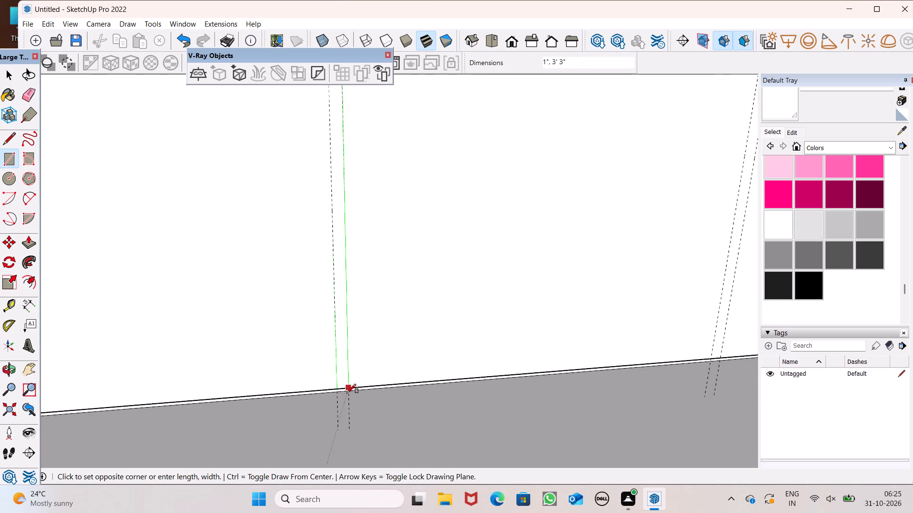
click(347, 387)
Draw a full-height rectangle, 1" by 3' 3", between the middle guide pair on the side cabinet's front.
scroll(306, 393, down, 5)
middle_drag(392, 414, 389, 419)
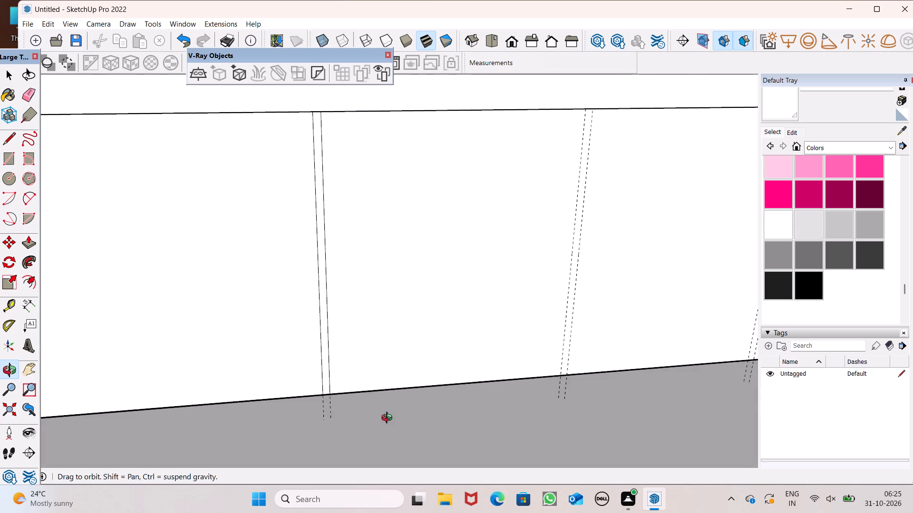
middle_drag(389, 419, 355, 377)
scroll(355, 377, up, 1)
scroll(356, 378, down, 3)
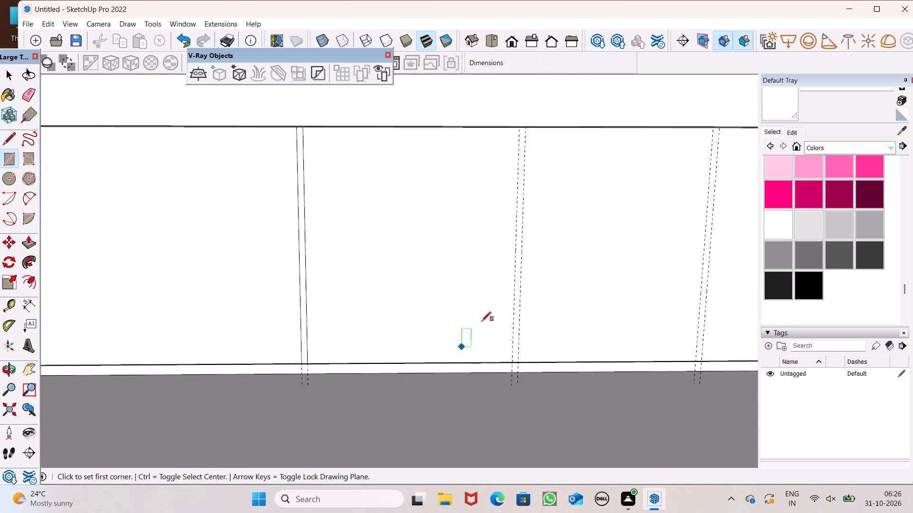
scroll(505, 232, up, 8)
scroll(548, 199, down, 5)
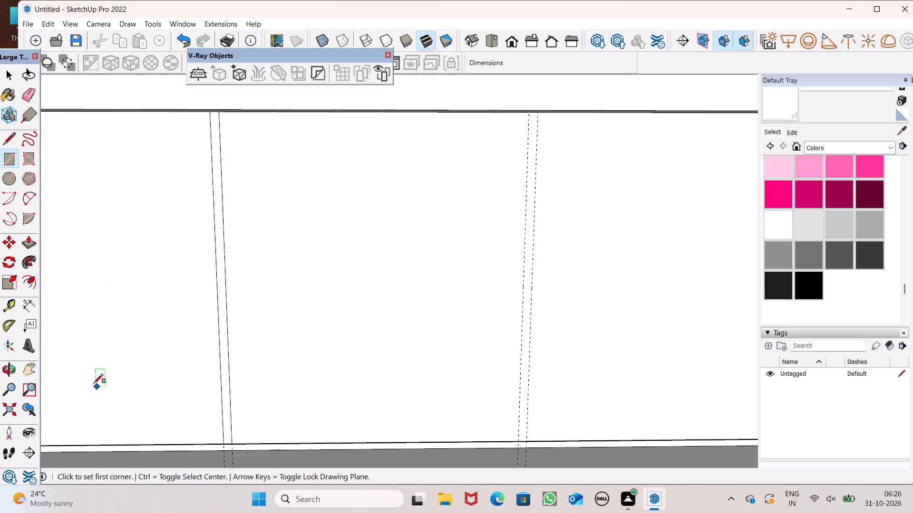
scroll(527, 112, up, 4)
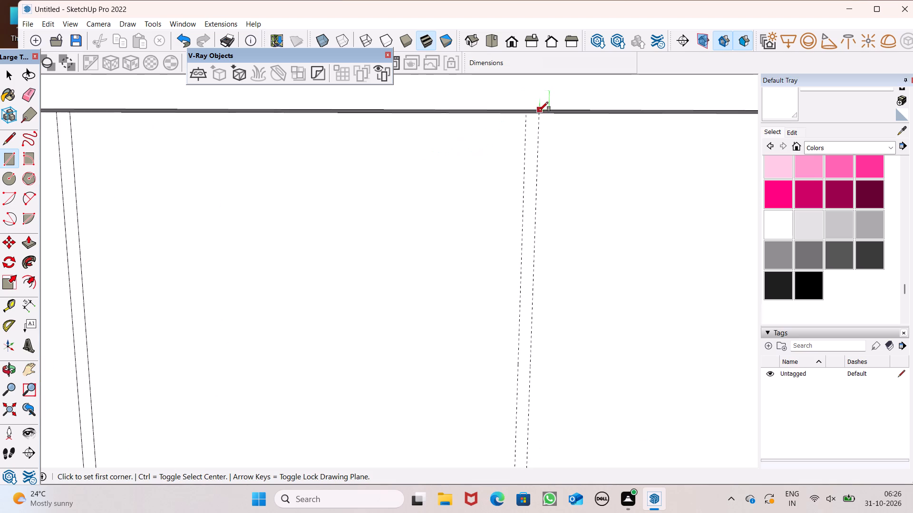
click(529, 114)
click(541, 115)
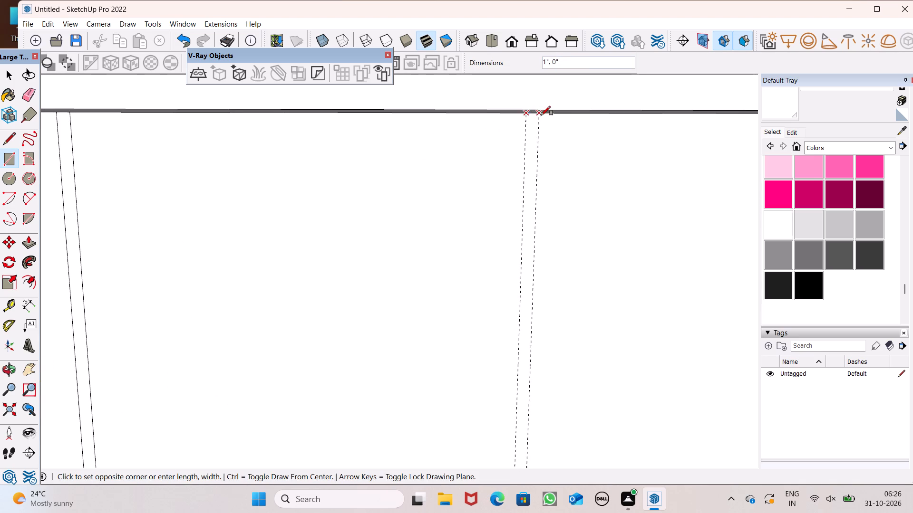
scroll(569, 180, down, 5)
scroll(555, 229, down, 4)
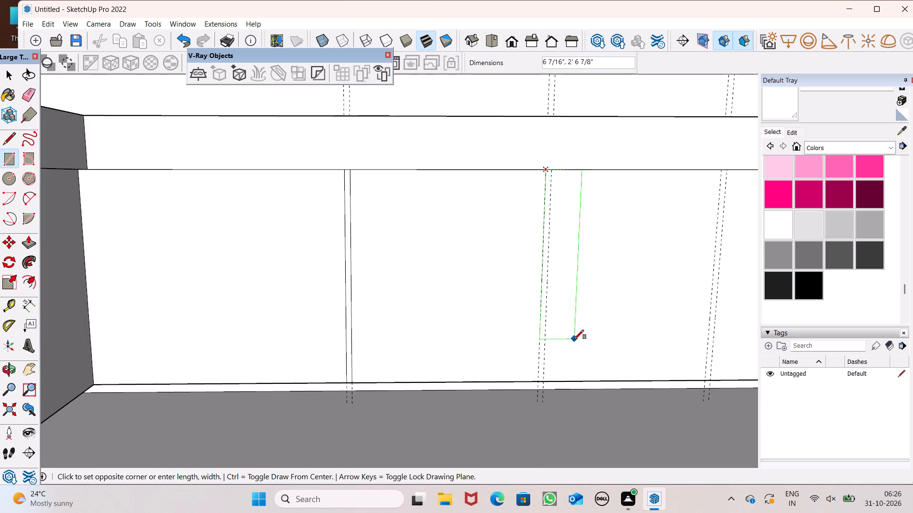
scroll(552, 296, down, 2)
scroll(550, 347, up, 12)
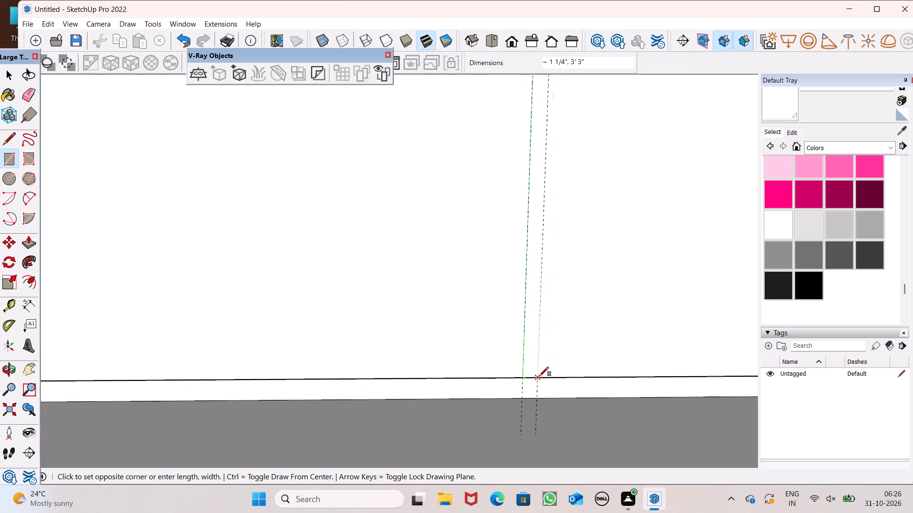
scroll(539, 376, up, 5)
click(539, 374)
Draw a full-height rectangle, 1" by 3' 3", between the guide pair nearest the outer end of the side cabinet's front.
scroll(483, 341, down, 6)
scroll(415, 336, down, 4)
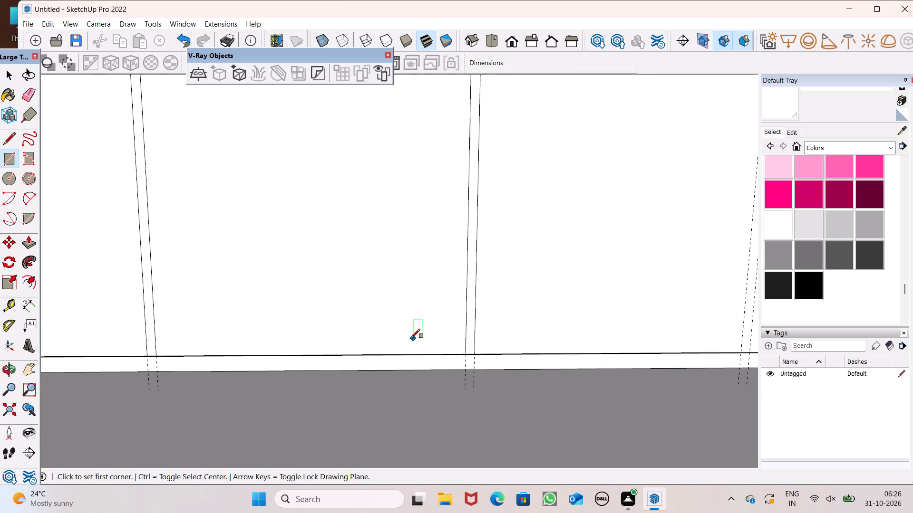
scroll(411, 338, down, 12)
middle_drag(503, 291, 496, 222)
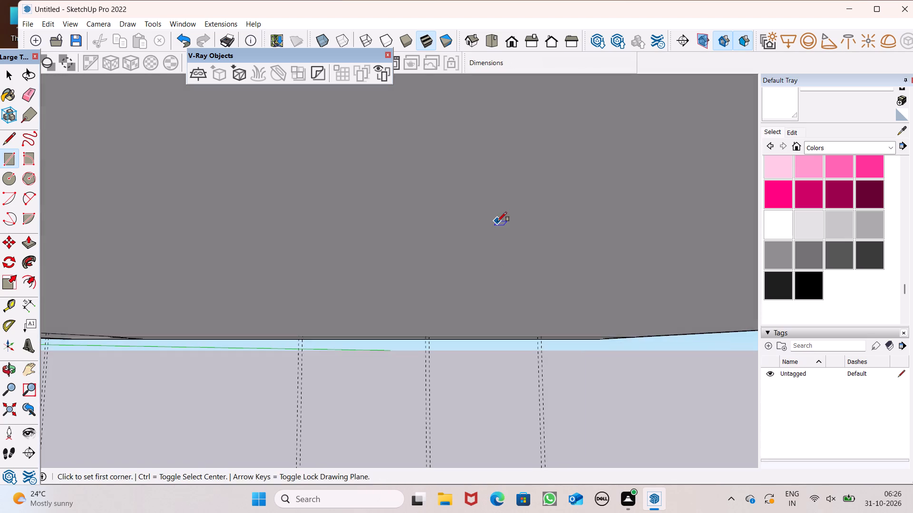
middle_drag(498, 221, 502, 355)
scroll(491, 267, down, 14)
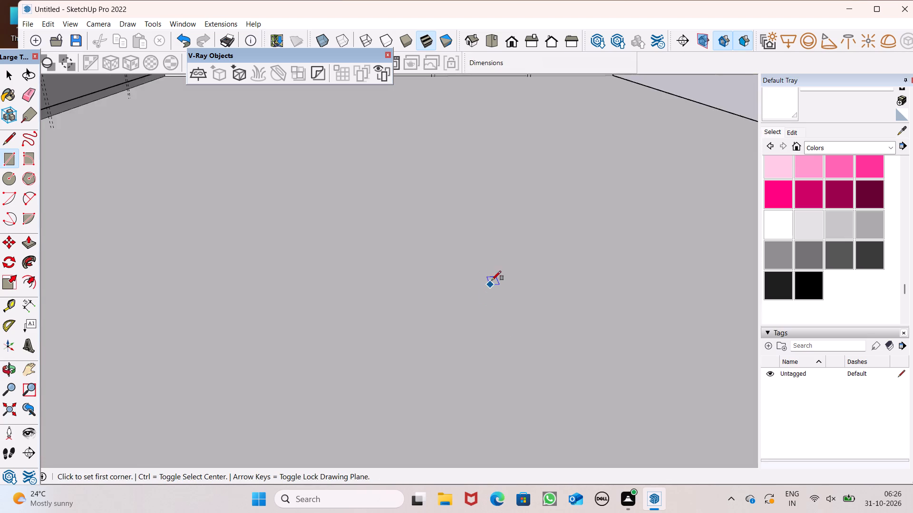
scroll(494, 272, down, 14)
scroll(521, 162, up, 5)
scroll(526, 232, down, 7)
scroll(544, 134, up, 4)
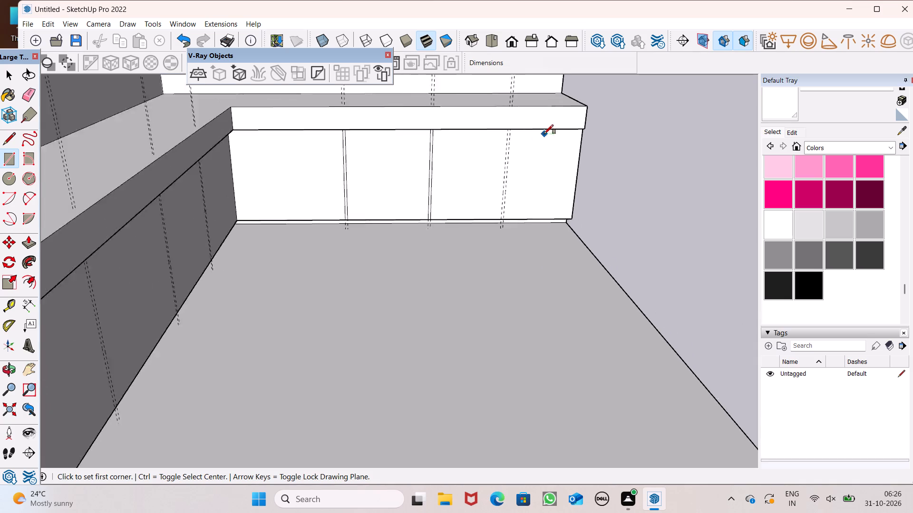
scroll(544, 134, up, 11)
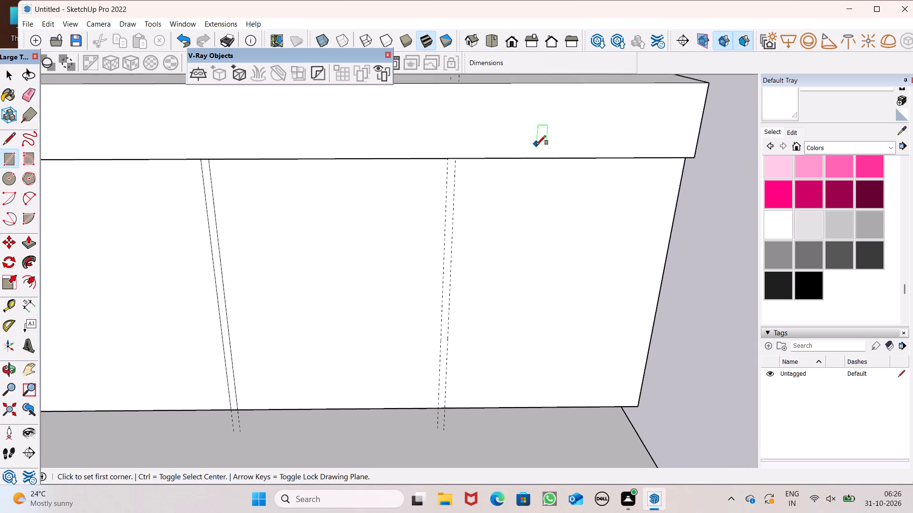
middle_drag(536, 146, 548, 66)
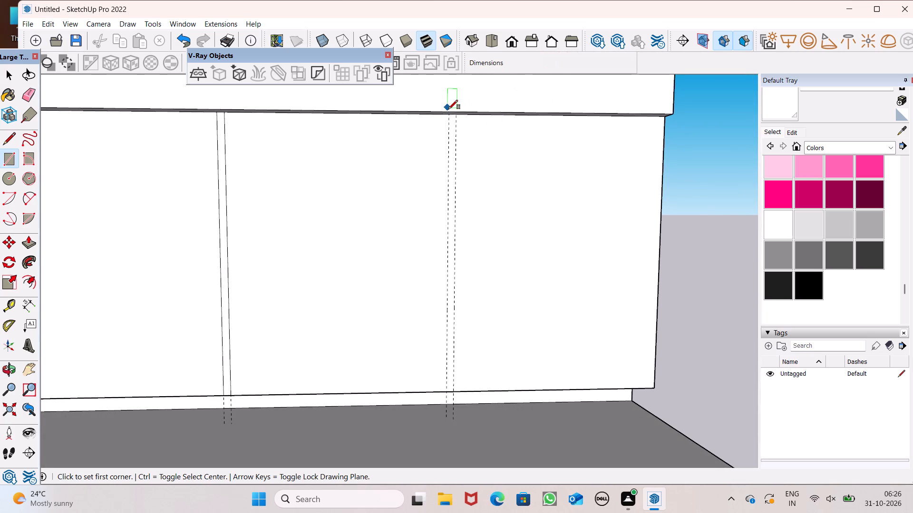
scroll(448, 109, up, 2)
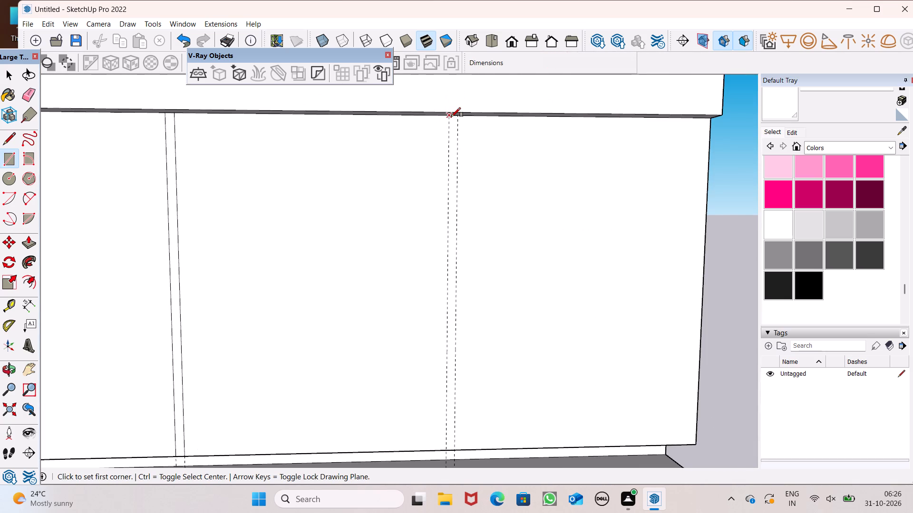
click(451, 117)
click(458, 117)
scroll(479, 142, down, 1)
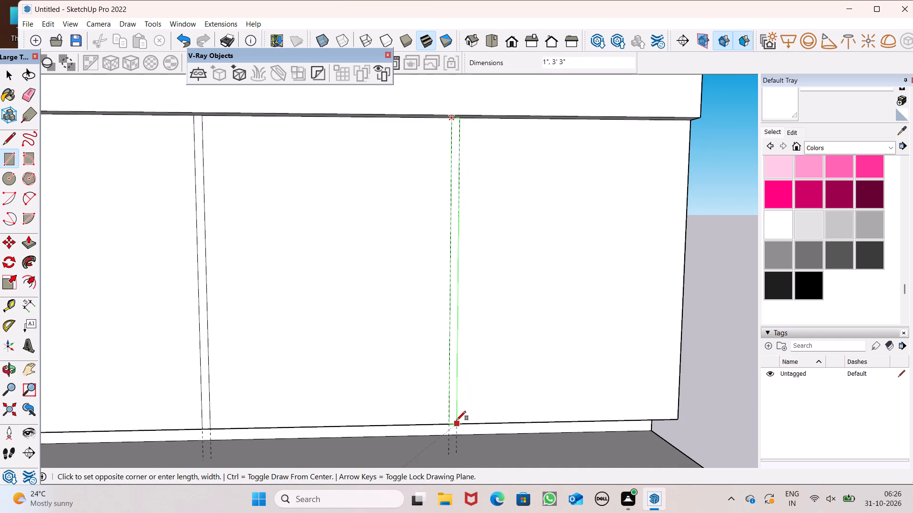
click(456, 421)
Draw a full-height rectangle, 1" by 3' 3", between the guide pair nearest the outer end of the long cabinet's front.
scroll(581, 278, down, 10)
middle_drag(620, 316, 596, 350)
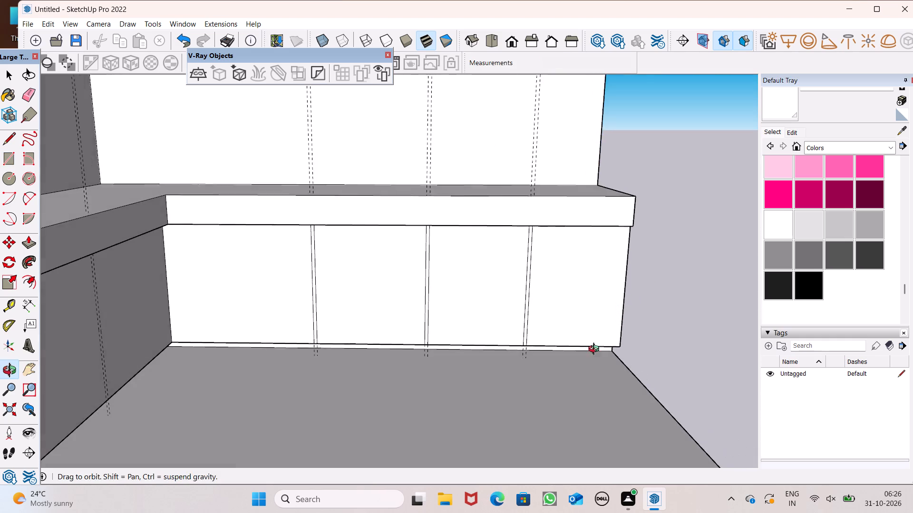
middle_drag(596, 350, 595, 350)
scroll(612, 274, down, 9)
middle_drag(645, 329, 497, 353)
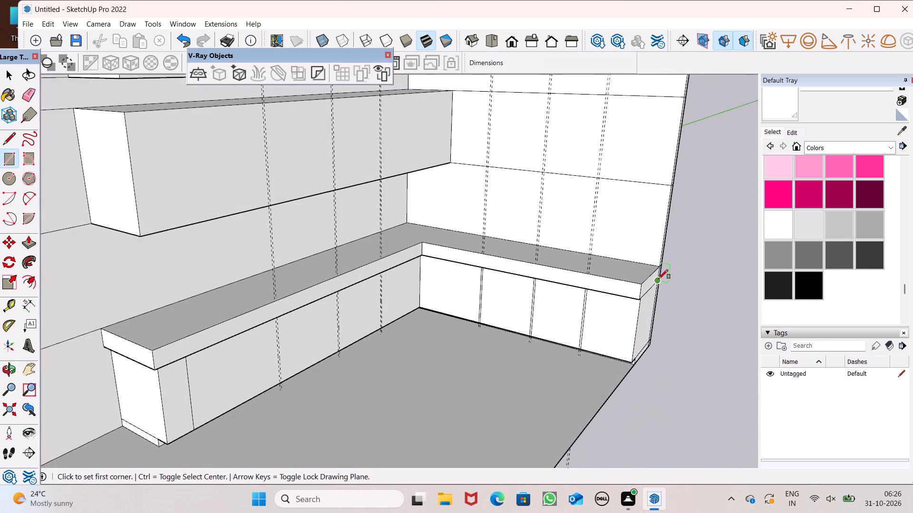
scroll(662, 299, down, 5)
middle_drag(657, 321, 597, 321)
scroll(676, 297, down, 4)
middle_drag(611, 316, 472, 243)
scroll(452, 296, up, 7)
scroll(437, 355, up, 16)
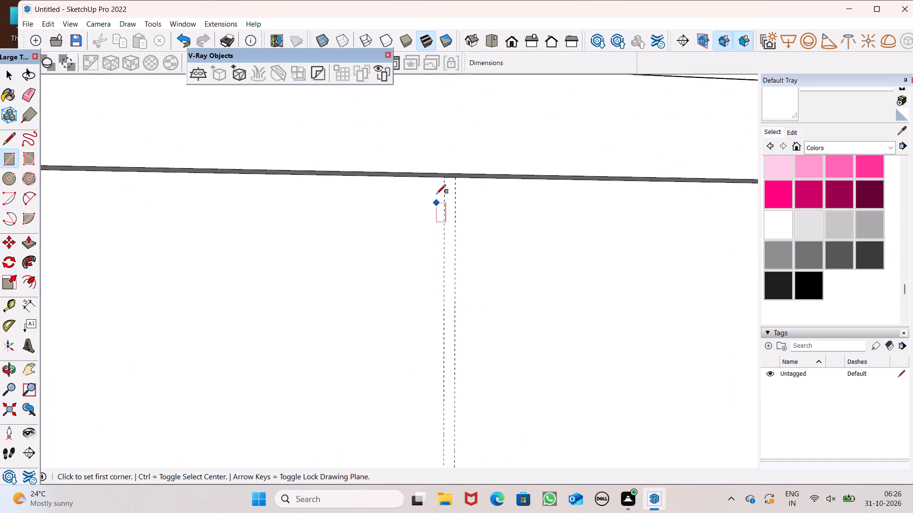
click(442, 180)
scroll(466, 216, down, 5)
scroll(480, 300, down, 2)
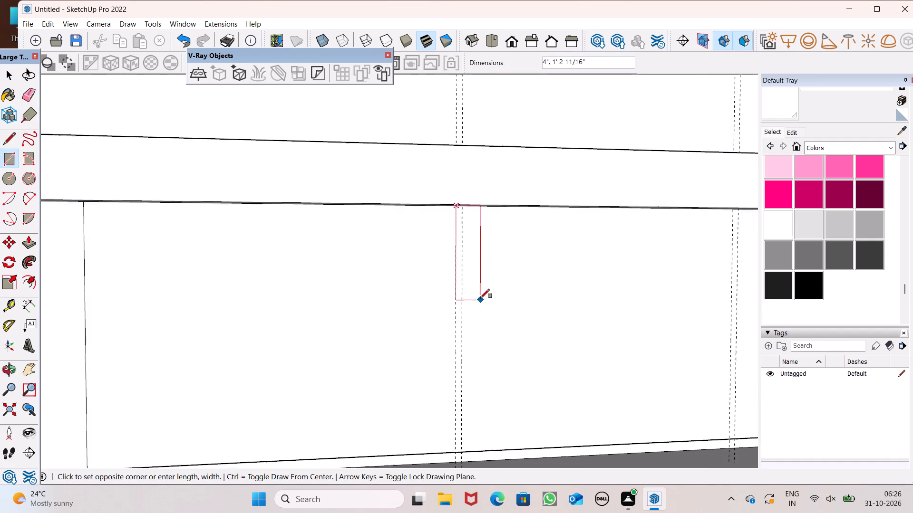
scroll(480, 298, down, 3)
scroll(479, 394, up, 4)
click(463, 406)
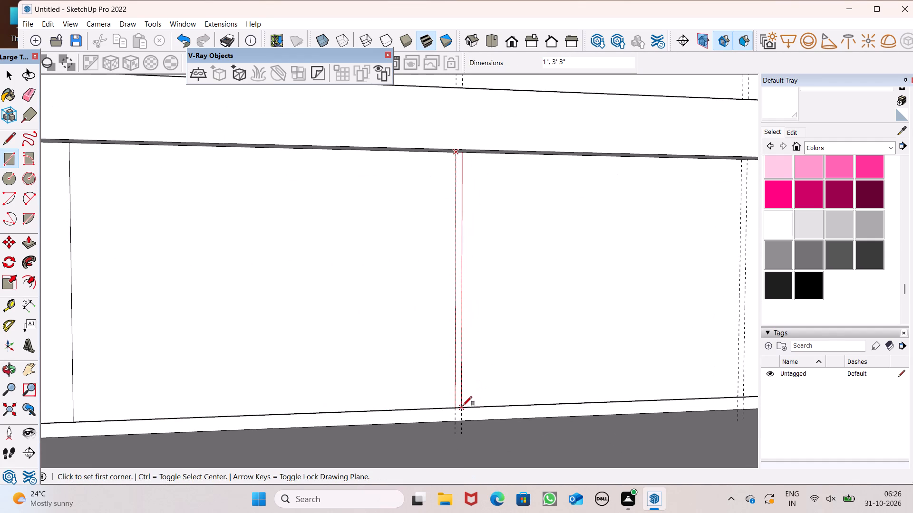
Draw a full-height rectangle, 1" by 3' 3", between the middle guide pair on the long cabinet's front.
scroll(380, 343, down, 7)
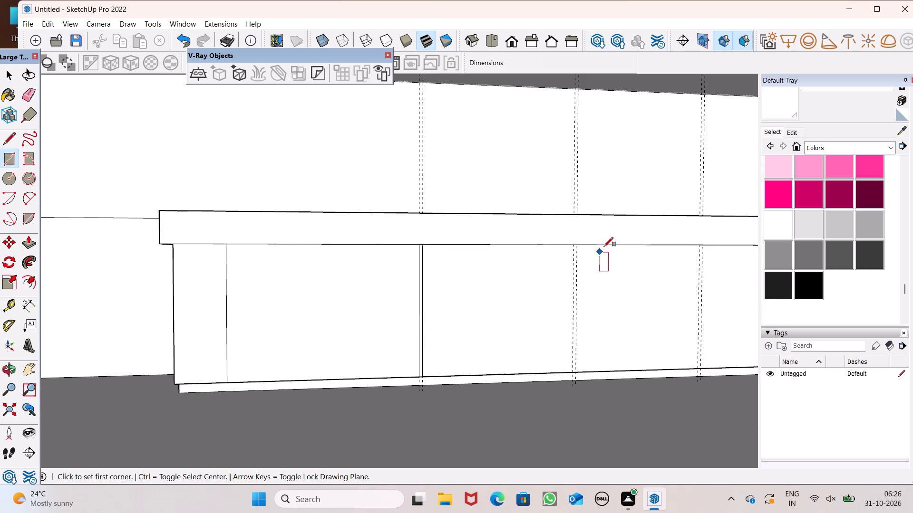
scroll(609, 237, up, 1)
scroll(527, 229, up, 5)
scroll(605, 289, up, 5)
scroll(601, 240, up, 5)
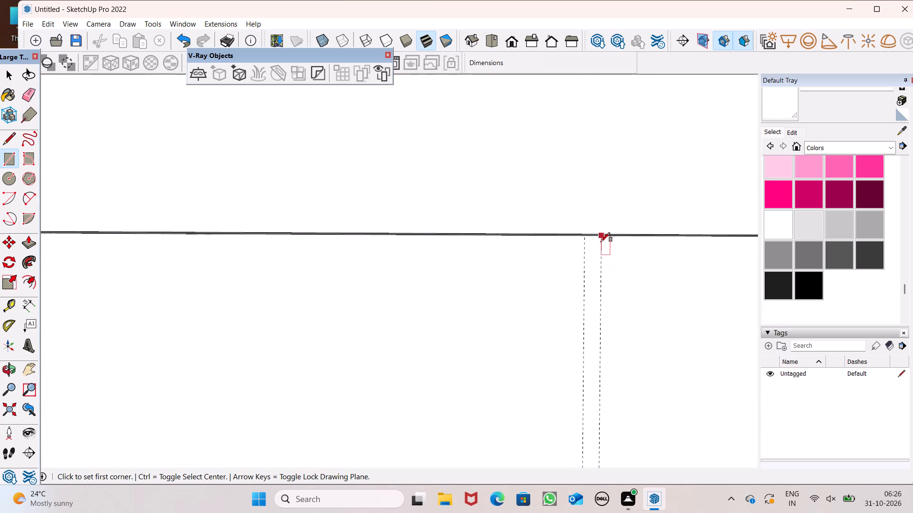
scroll(601, 242, up, 8)
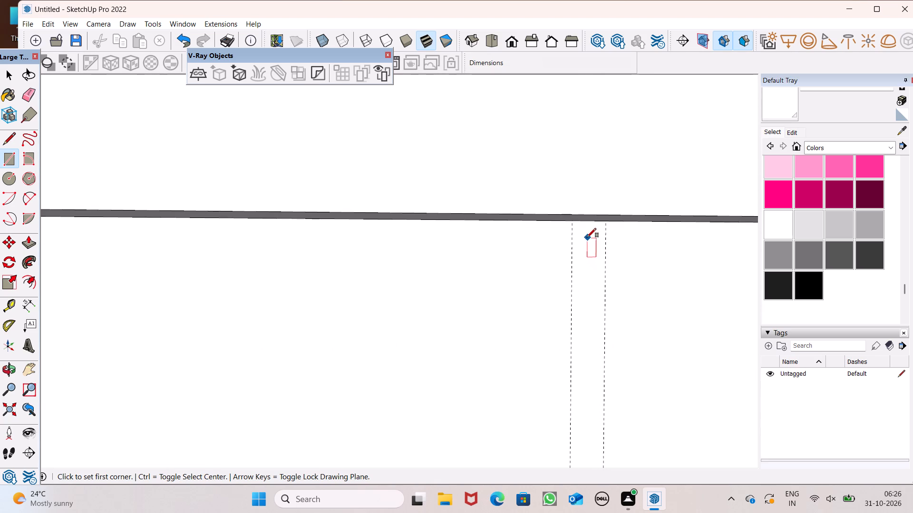
click(570, 222)
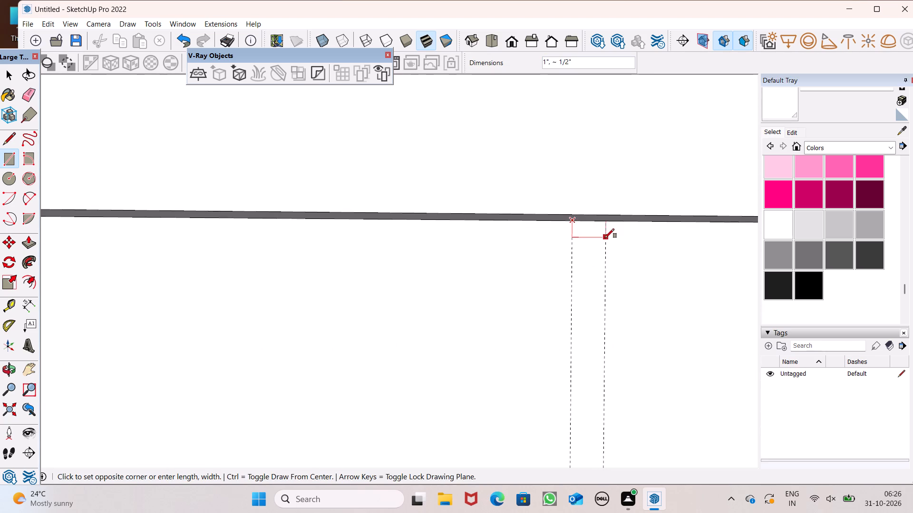
click(606, 223)
scroll(631, 275, down, 12)
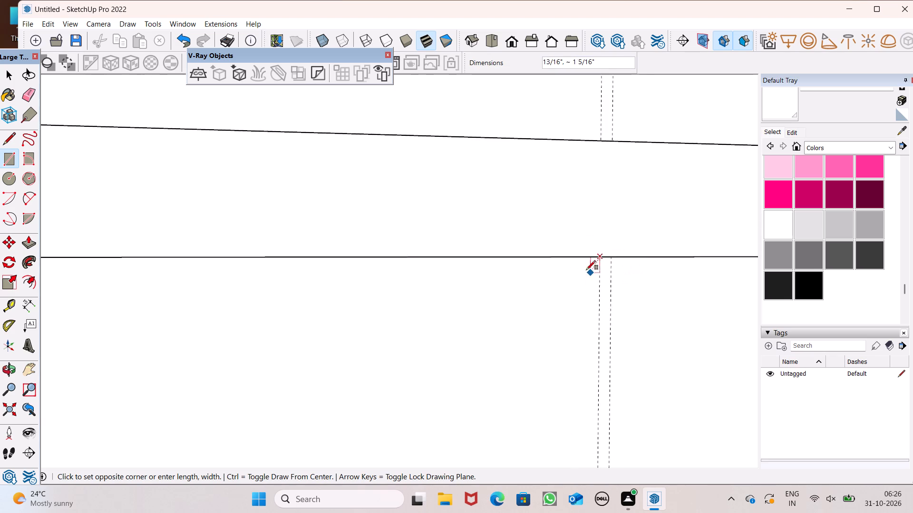
scroll(582, 267, down, 10)
scroll(599, 222, down, 2)
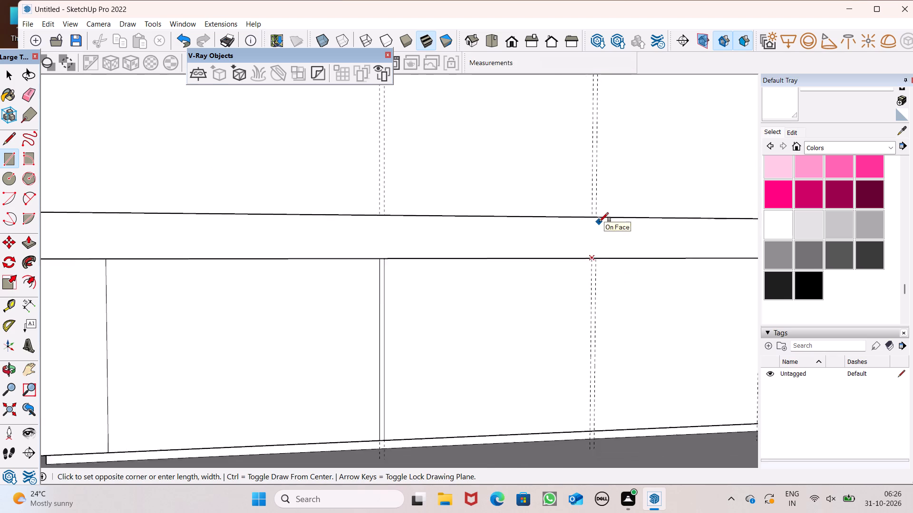
scroll(599, 222, down, 4)
scroll(611, 280, up, 5)
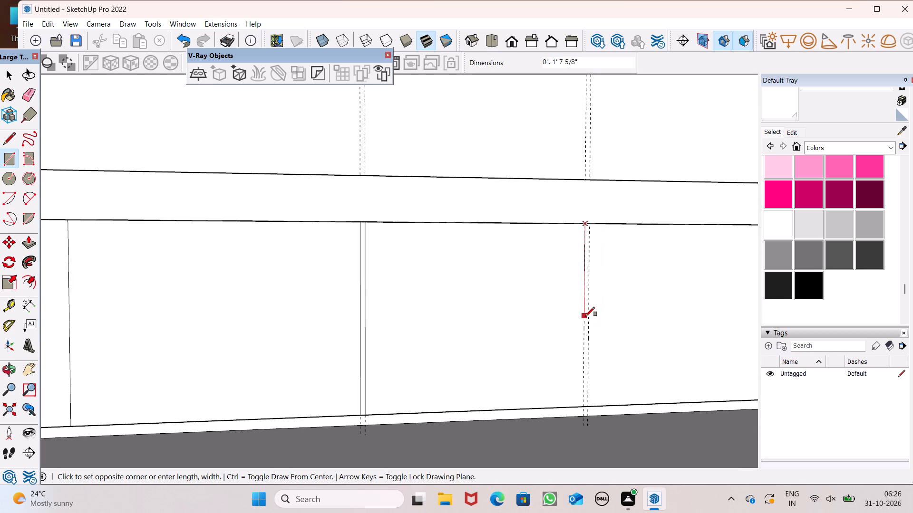
scroll(585, 323, down, 2)
scroll(592, 388, up, 5)
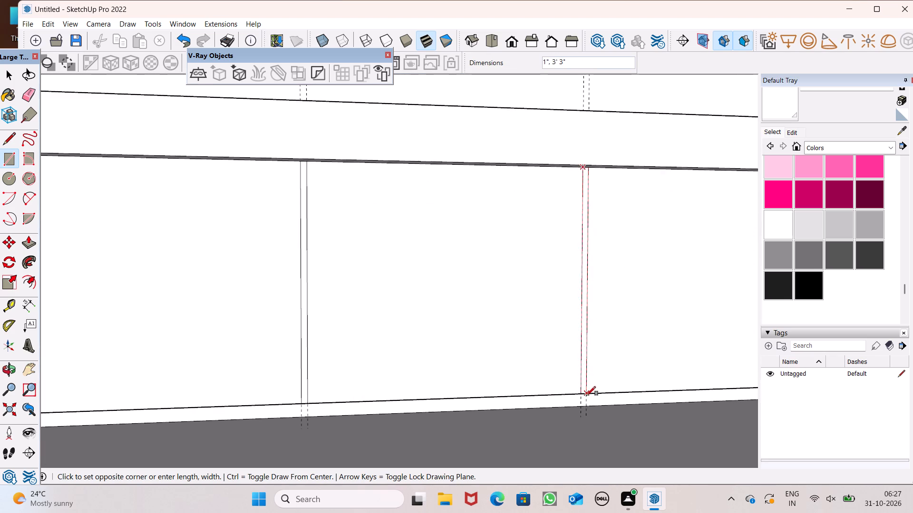
scroll(584, 400, up, 3)
click(589, 390)
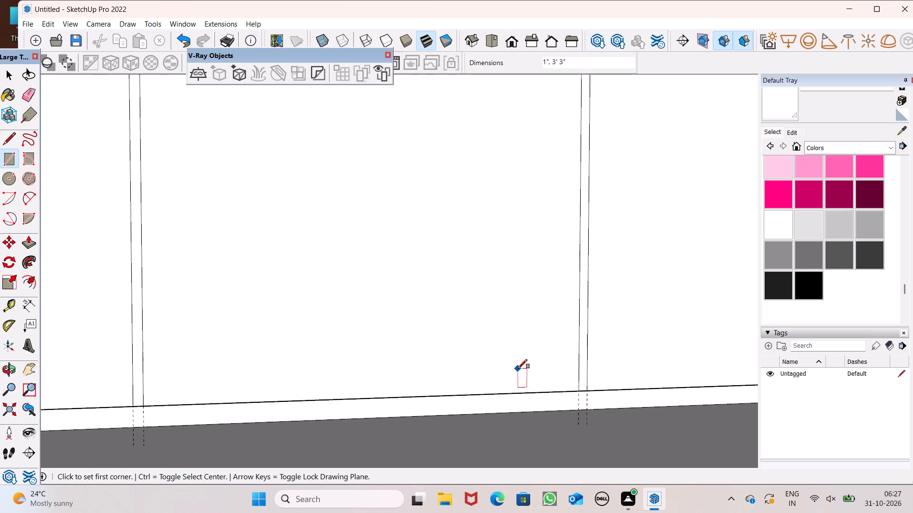
Draw a full-height rectangle, 1" by 3' 3", between the guide pair nearest the inner corner on the long cabinet's front.
scroll(518, 369, down, 11)
scroll(653, 325, up, 9)
scroll(604, 175, down, 7)
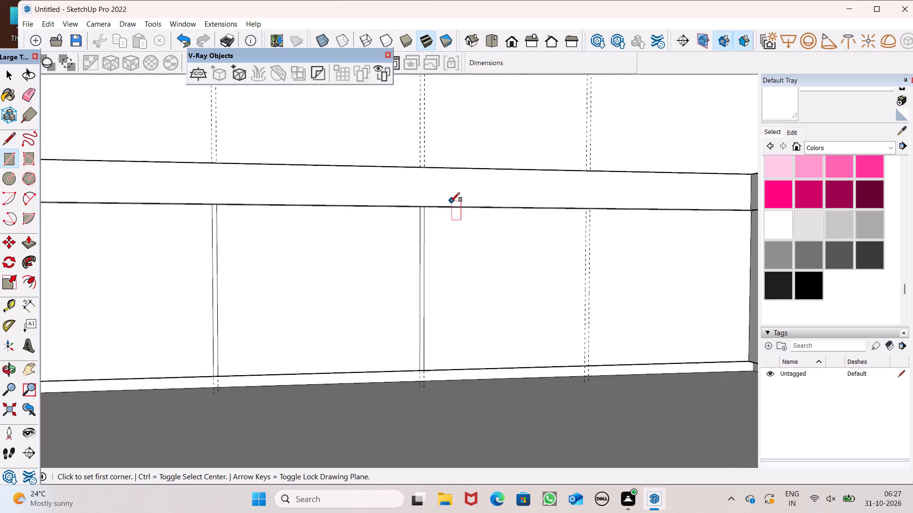
scroll(596, 200, up, 13)
middle_drag(575, 237, 582, 205)
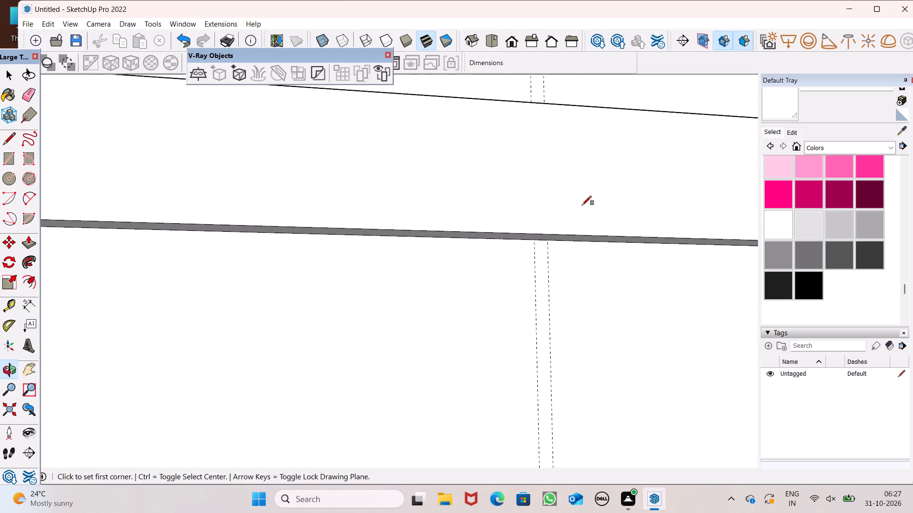
scroll(559, 236, up, 5)
click(522, 244)
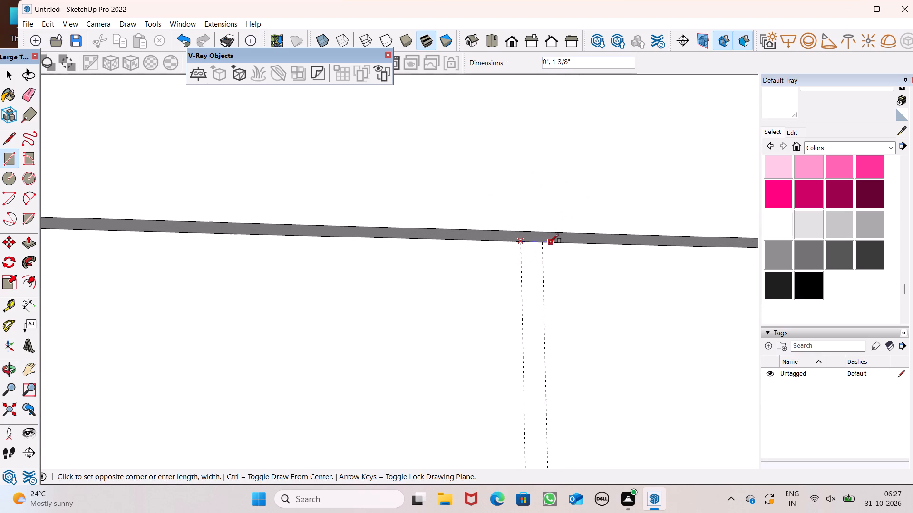
click(545, 241)
scroll(579, 228, down, 7)
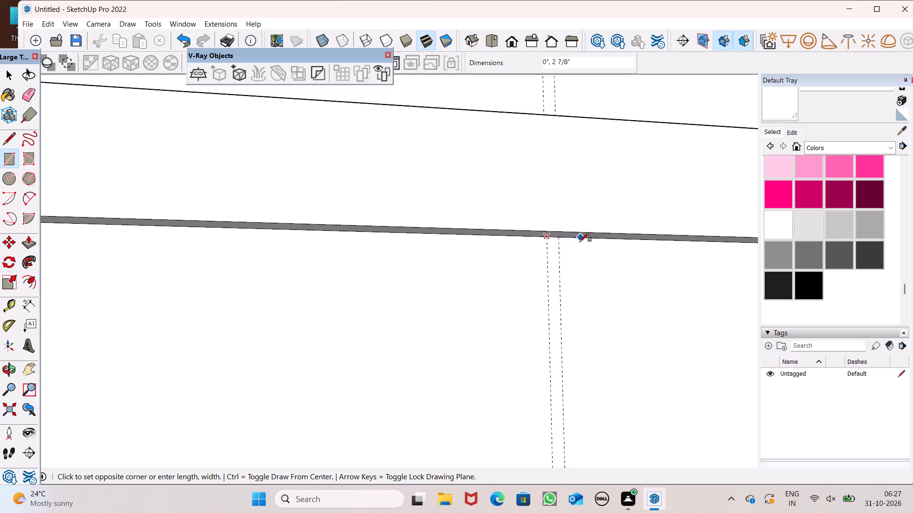
scroll(580, 242, down, 6)
scroll(569, 337, down, 8)
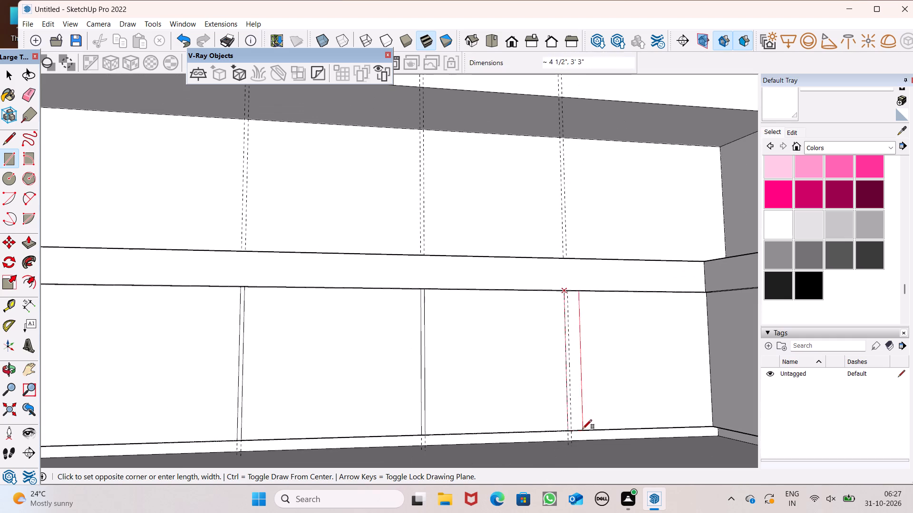
scroll(578, 437, up, 12)
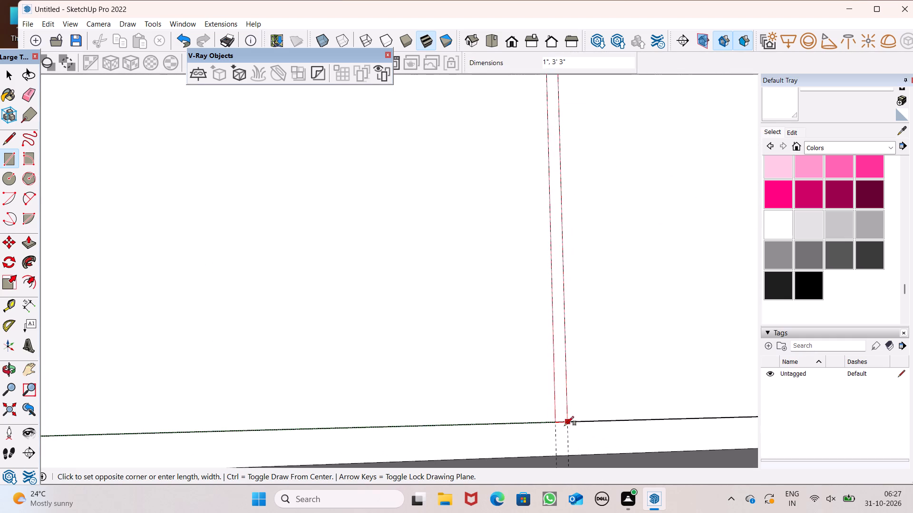
click(567, 424)
scroll(516, 235, down, 5)
key(space)
Erase all the vertical guide lines running through both base cabinet fronts.
scroll(551, 211, down, 11)
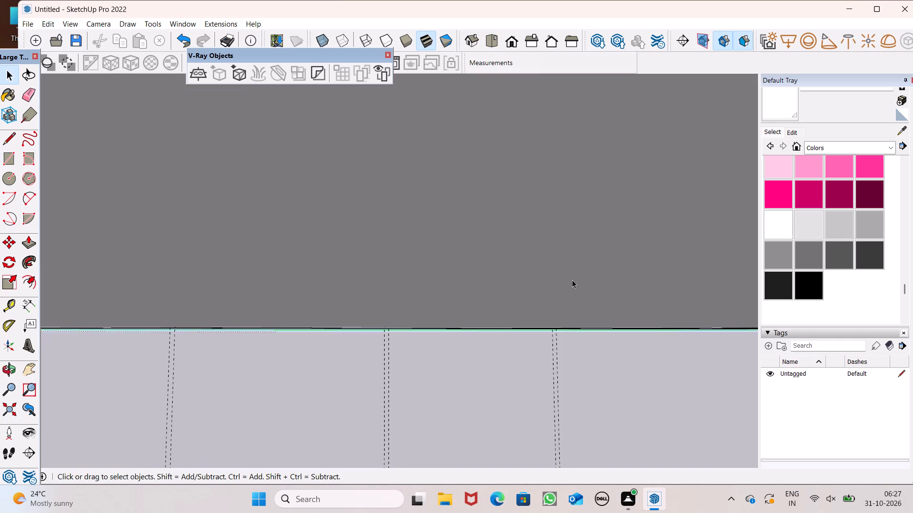
middle_drag(579, 275, 603, 391)
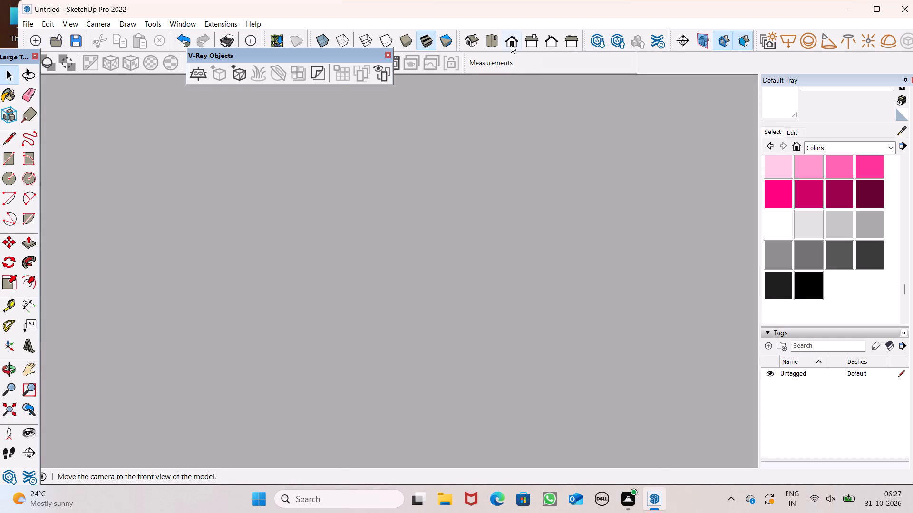
click(511, 45)
scroll(535, 208, down, 5)
middle_drag(551, 259, 468, 322)
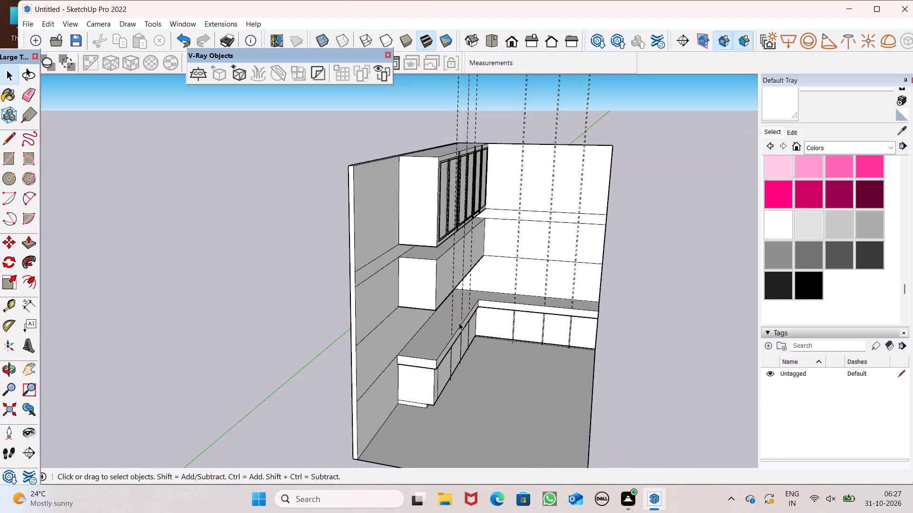
middle_drag(429, 323, 421, 322)
scroll(419, 294, down, 6)
middle_drag(473, 304, 447, 305)
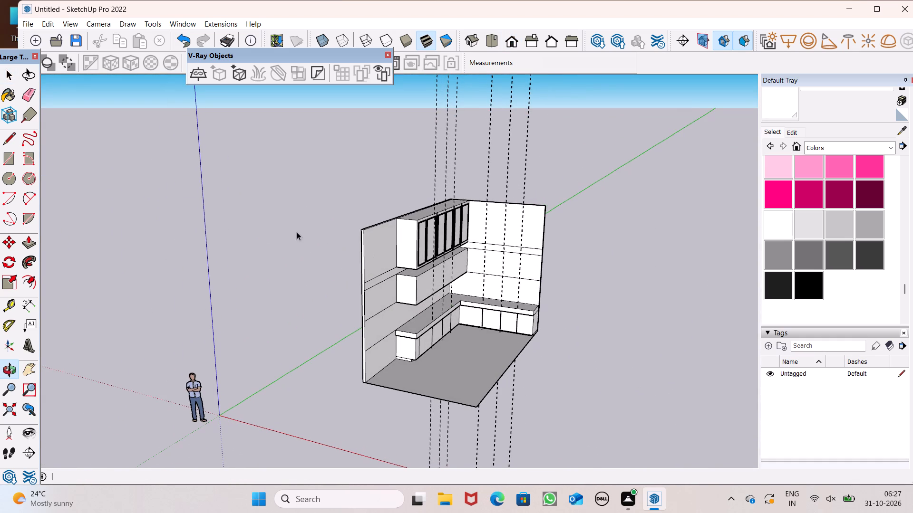
click(25, 96)
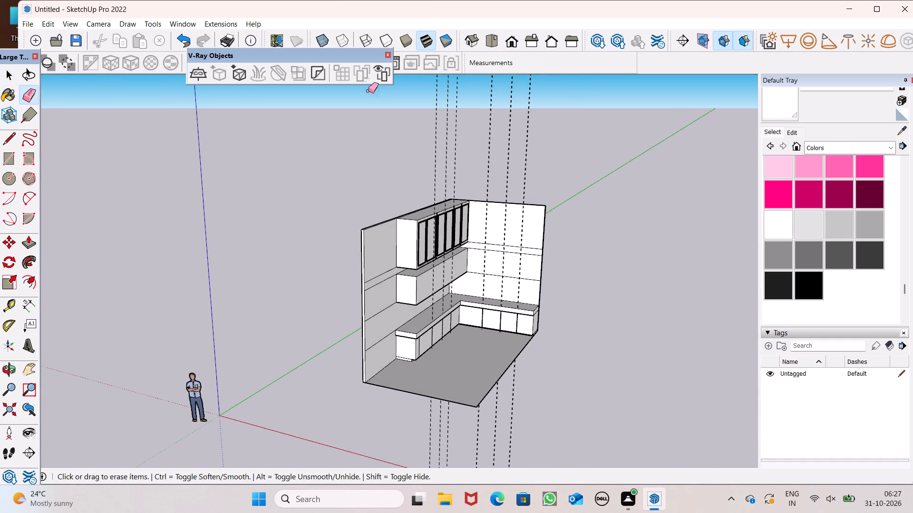
drag(395, 115, 486, 138)
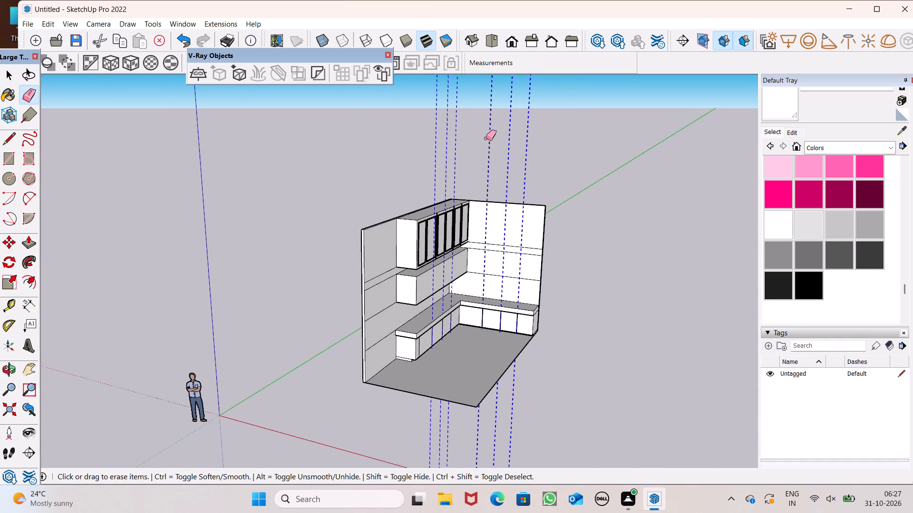
drag(486, 138, 481, 139)
scroll(494, 162, down, 1)
drag(479, 147, 450, 155)
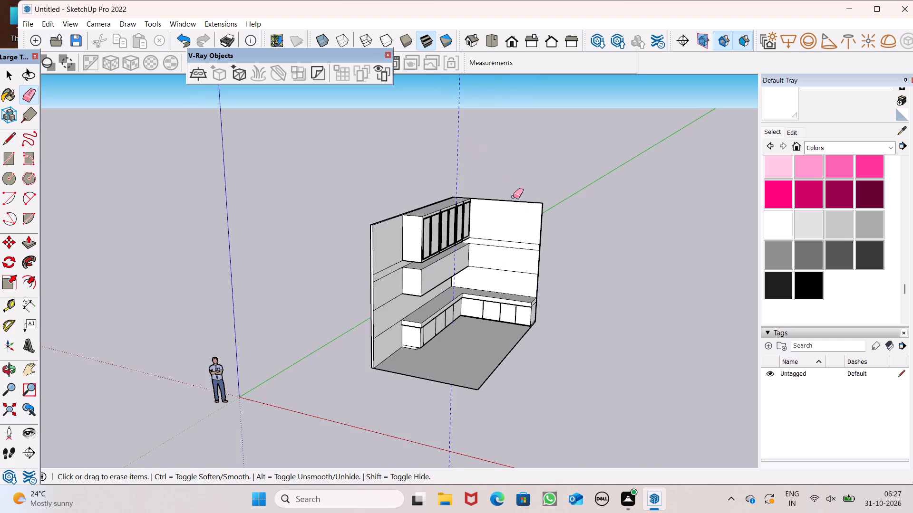
Examine the divider strips and door panels on both base cabinet fronts up close.
middle_drag(516, 197, 327, 171)
scroll(381, 197, up, 7)
scroll(588, 296, up, 4)
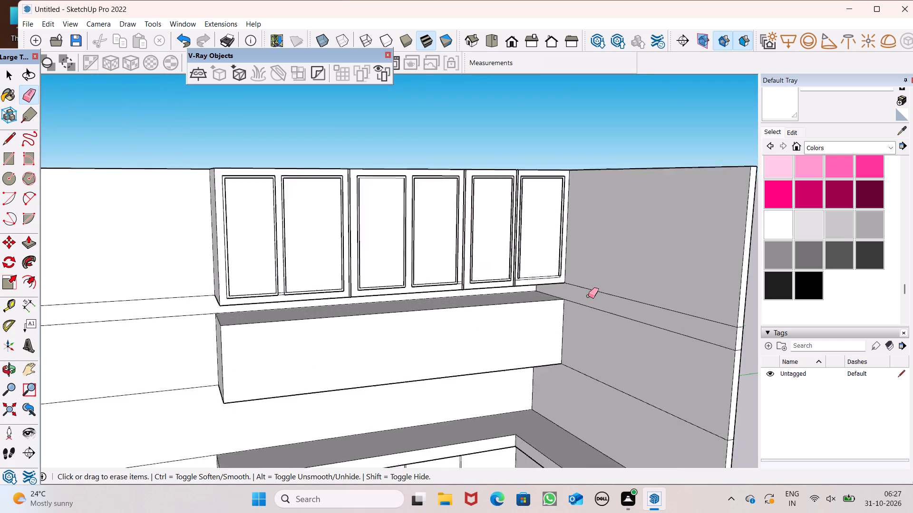
scroll(588, 296, up, 4)
scroll(608, 209, down, 11)
scroll(522, 370, up, 7)
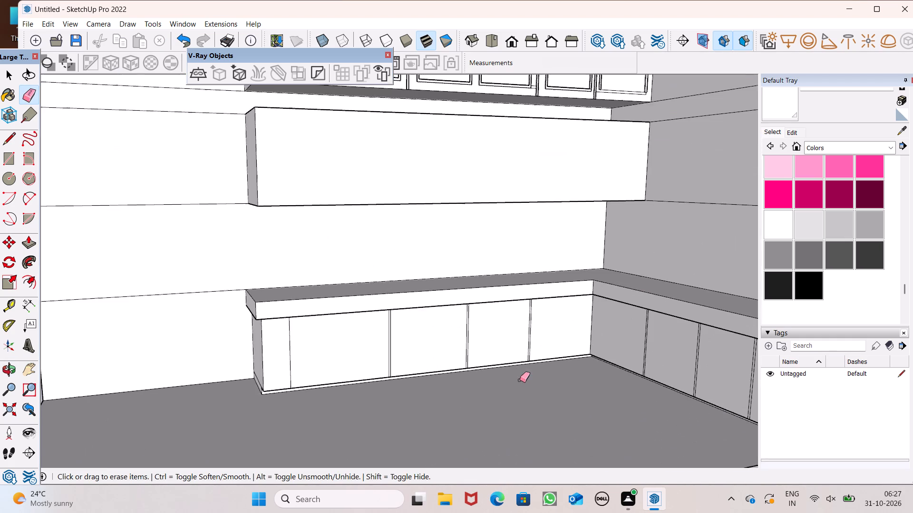
scroll(432, 369, up, 5)
scroll(432, 368, down, 1)
scroll(432, 368, up, 1)
scroll(605, 343, down, 4)
scroll(460, 353, up, 5)
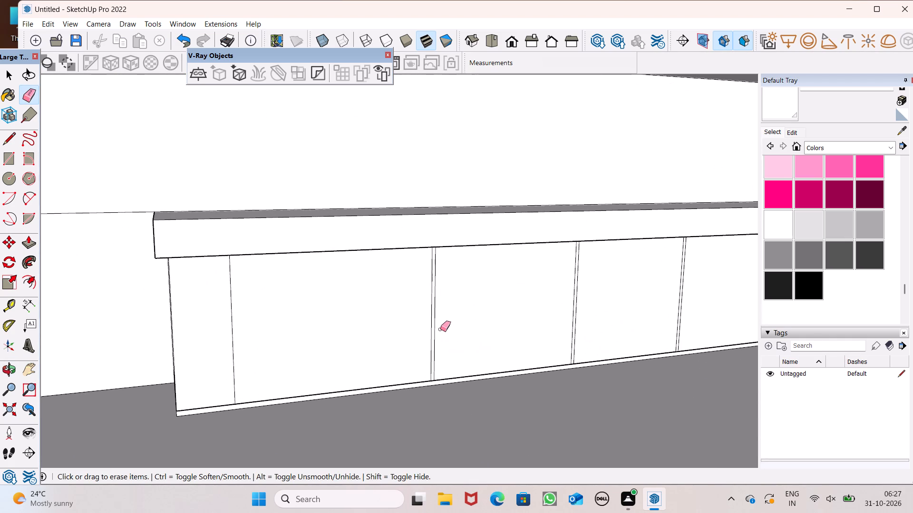
scroll(549, 337, down, 5)
middle_drag(557, 356, 488, 356)
scroll(464, 343, up, 10)
middle_drag(441, 248, 465, 184)
scroll(463, 186, up, 1)
scroll(465, 184, down, 4)
scroll(452, 362, up, 2)
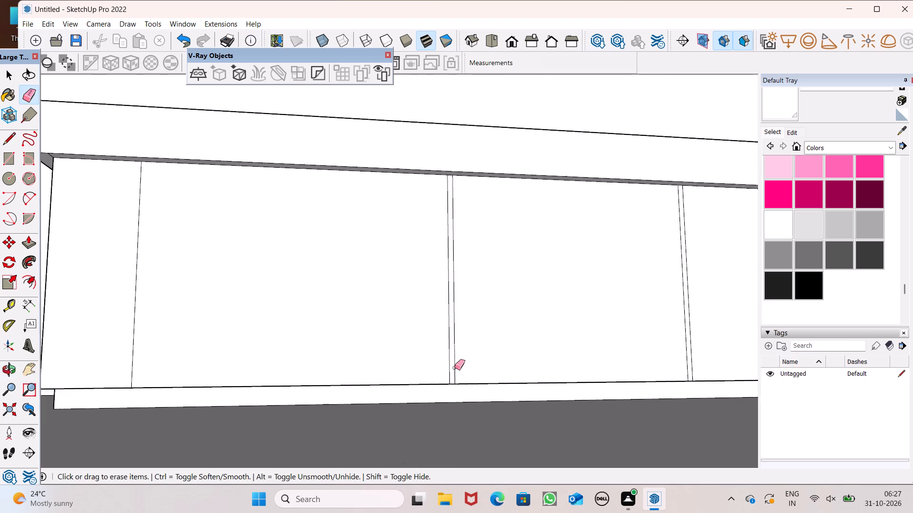
scroll(455, 368, up, 5)
middle_drag(465, 397, 760, 424)
scroll(757, 458, up, 1)
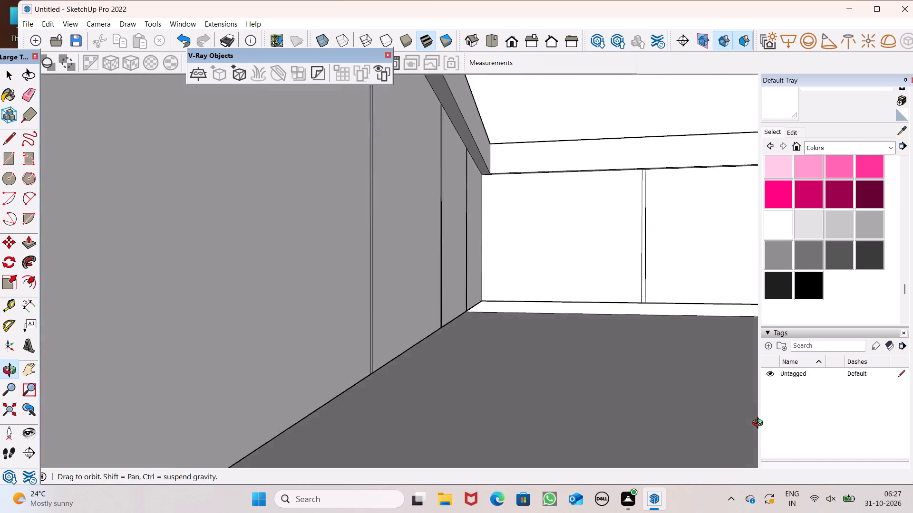
middle_drag(760, 424, 610, 374)
scroll(606, 369, up, 2)
scroll(562, 272, down, 6)
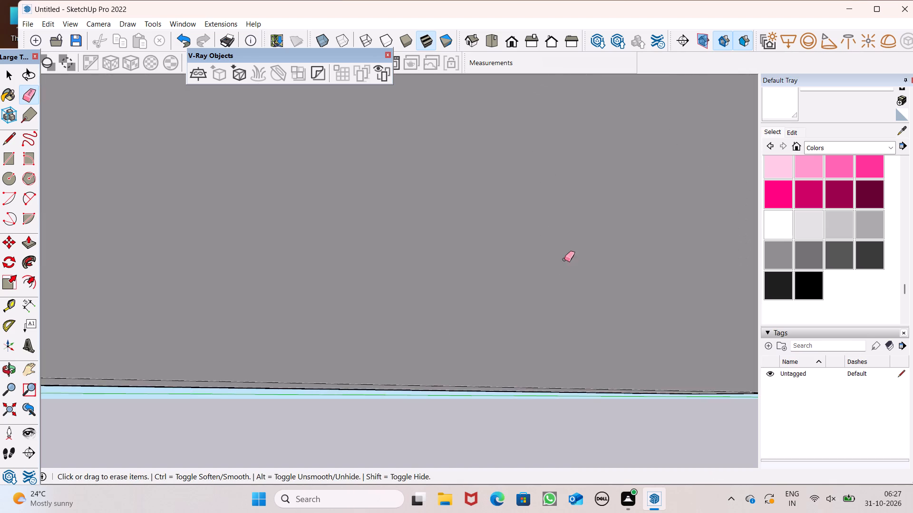
scroll(600, 190, down, 6)
key(space)
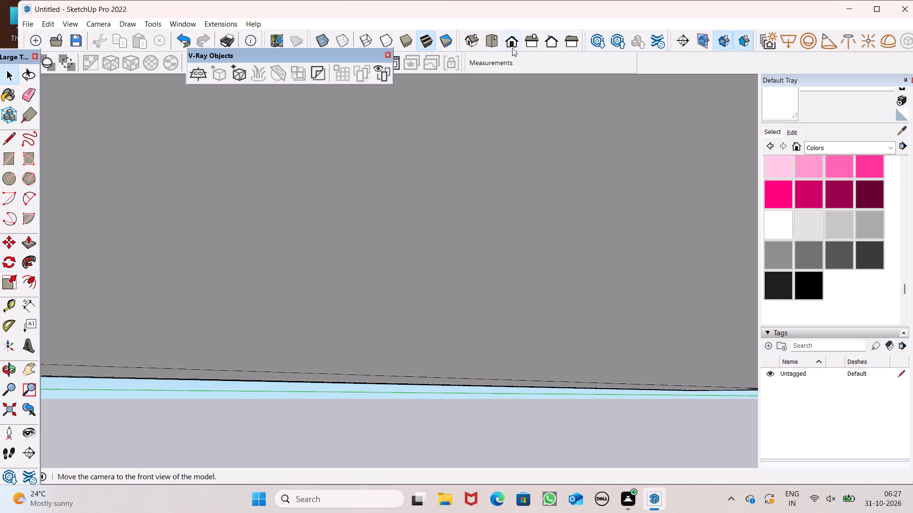
Review the whole kitchen from several angles, including the wall cabinets, countertop and L-shaped base cabinets.
click(510, 48)
scroll(543, 155, down, 4)
scroll(534, 204, down, 13)
scroll(524, 241, down, 13)
middle_drag(567, 250, 544, 247)
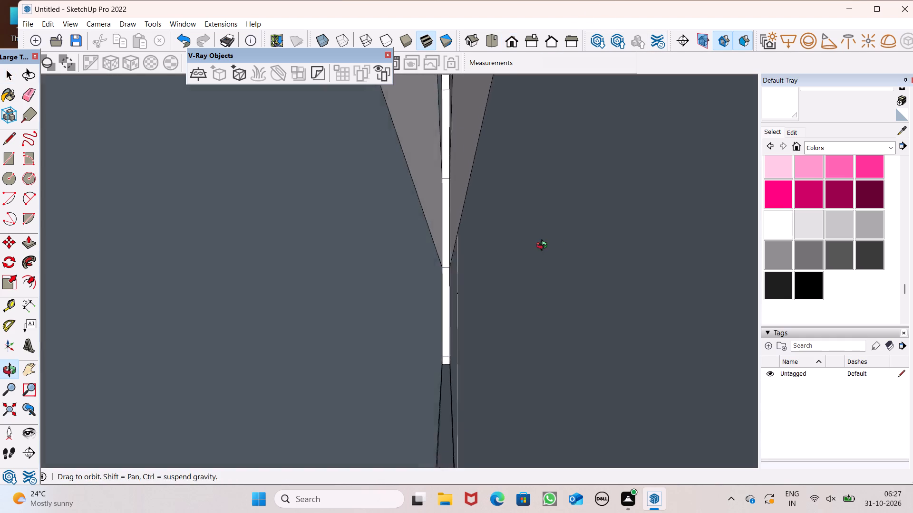
middle_drag(544, 247, 532, 251)
click(517, 37)
scroll(542, 216, down, 9)
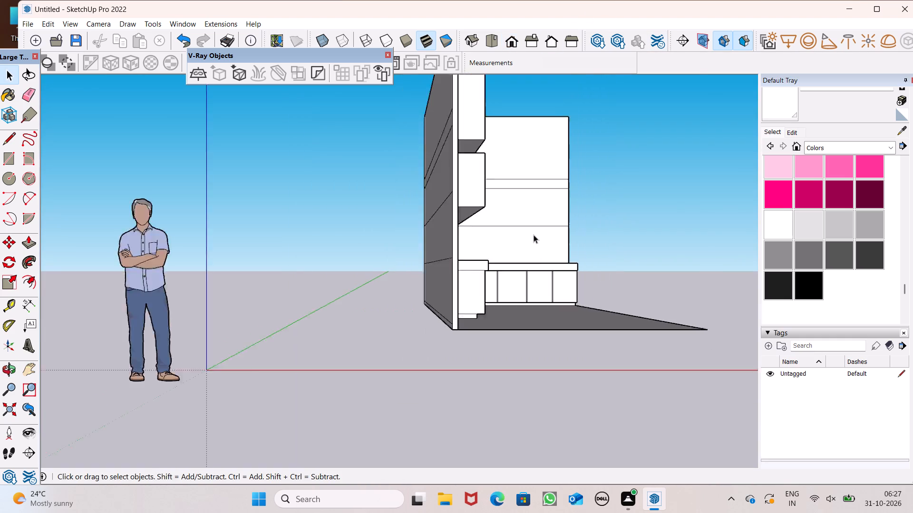
scroll(534, 235, down, 2)
middle_drag(547, 262, 459, 286)
scroll(425, 247, down, 4)
middle_drag(487, 290, 305, 181)
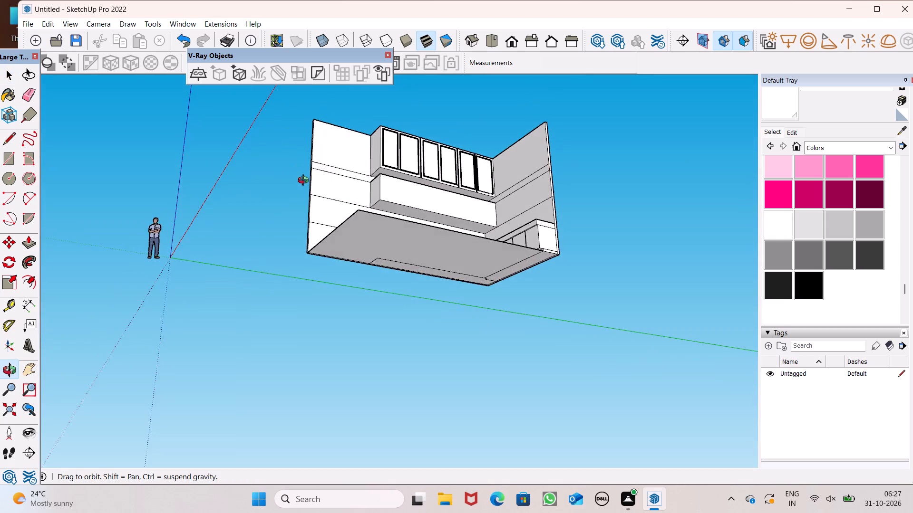
middle_drag(305, 181, 467, 329)
scroll(468, 308, up, 1)
scroll(490, 272, down, 3)
middle_drag(556, 317, 492, 358)
scroll(476, 270, down, 3)
middle_drag(524, 289, 362, 267)
scroll(392, 266, up, 1)
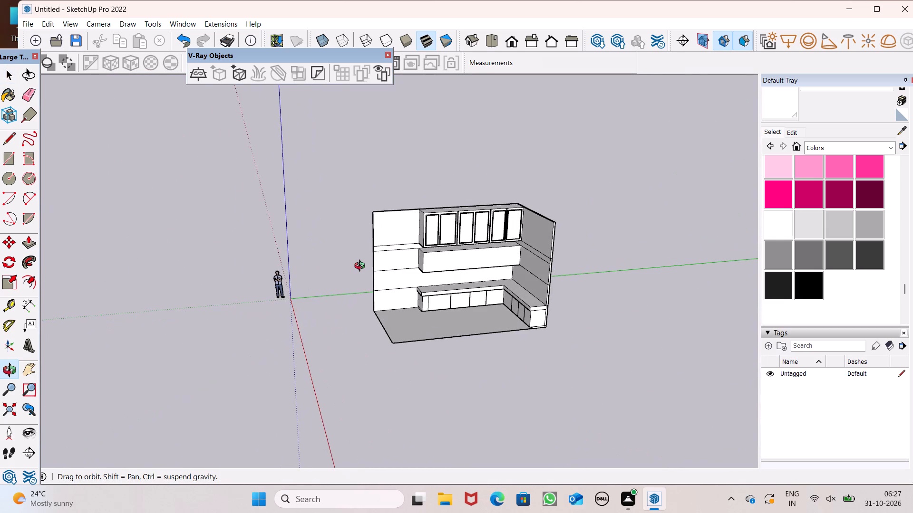
middle_drag(362, 267, 360, 267)
scroll(411, 251, up, 3)
middle_drag(505, 282, 604, 294)
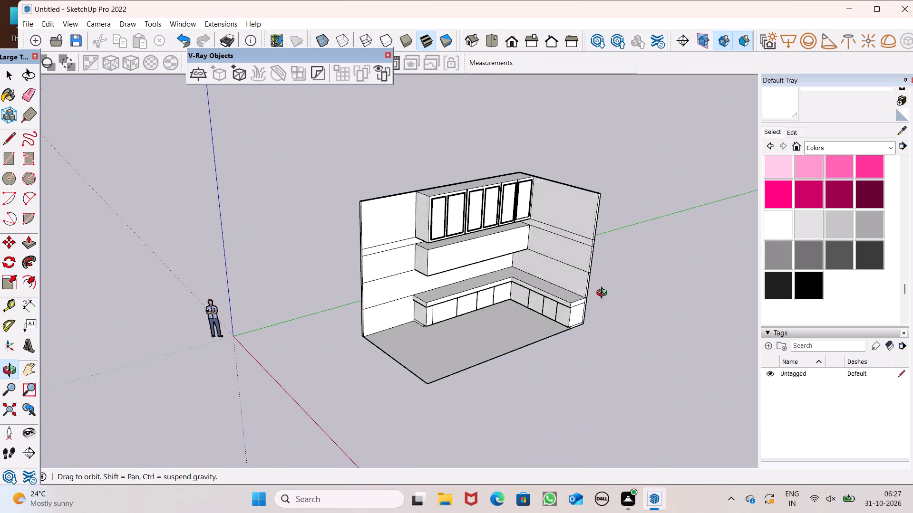
middle_drag(604, 294, 609, 278)
scroll(608, 285, up, 7)
scroll(555, 228, up, 7)
middle_drag(570, 267, 724, 229)
scroll(570, 267, up, 1)
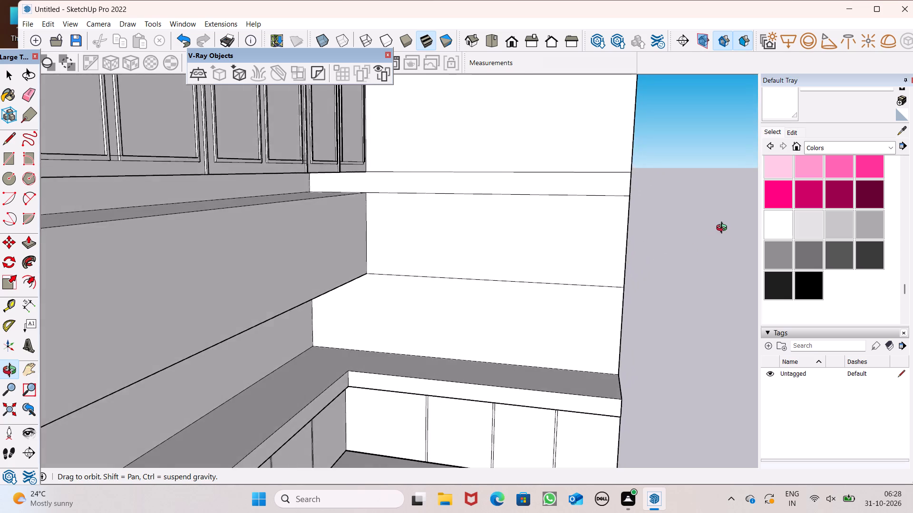
Draw a rectangle about 6' 9 1/2" by 6' 5 3/8" on the side wall above the countertop, starting at the long wall unit's lower corner.
middle_drag(724, 229, 753, 228)
scroll(753, 227, up, 1)
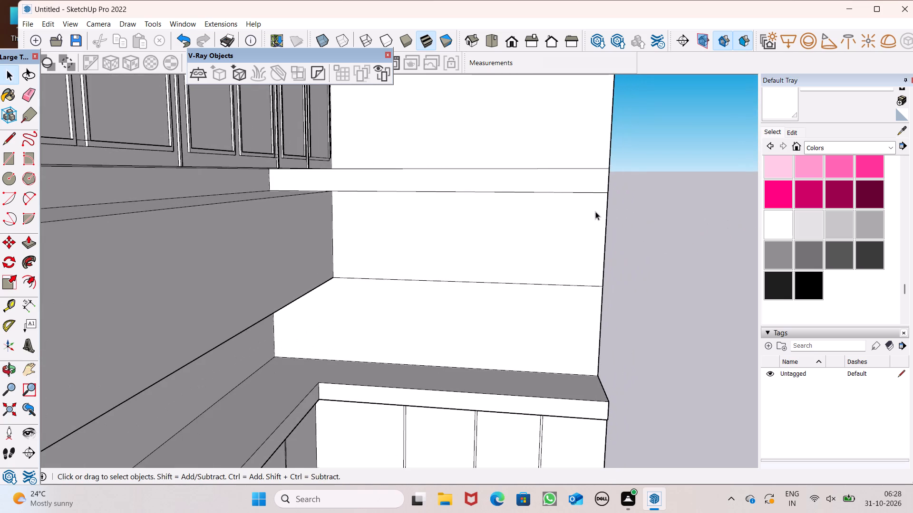
middle_drag(595, 211, 602, 197)
middle_click(602, 197)
middle_click(602, 197)
middle_drag(602, 197, 599, 209)
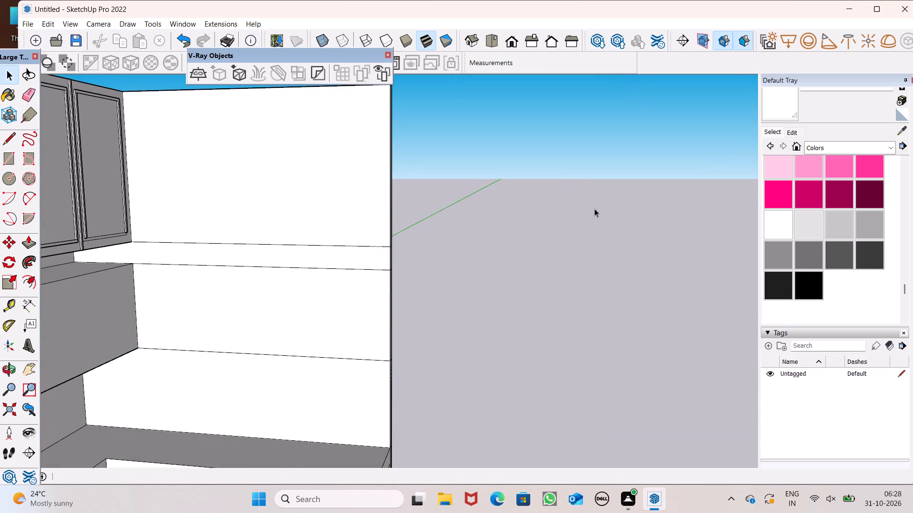
scroll(549, 195, down, 5)
scroll(614, 228, down, 6)
scroll(461, 252, up, 2)
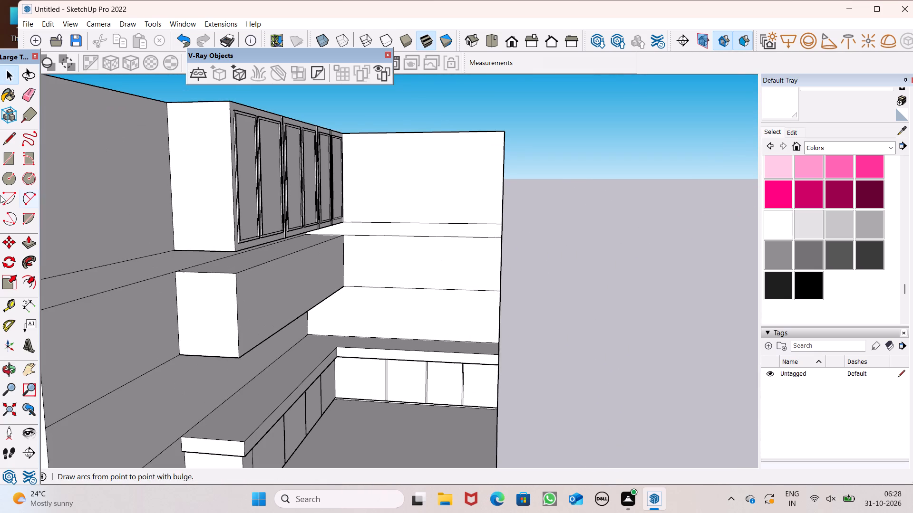
click(9, 157)
scroll(510, 231, down, 3)
scroll(411, 236, up, 3)
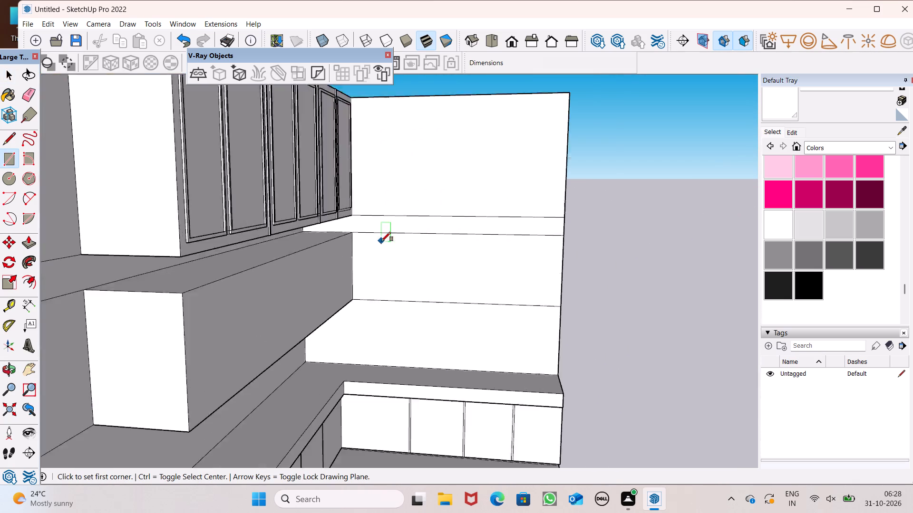
scroll(381, 241, up, 3)
scroll(491, 240, down, 4)
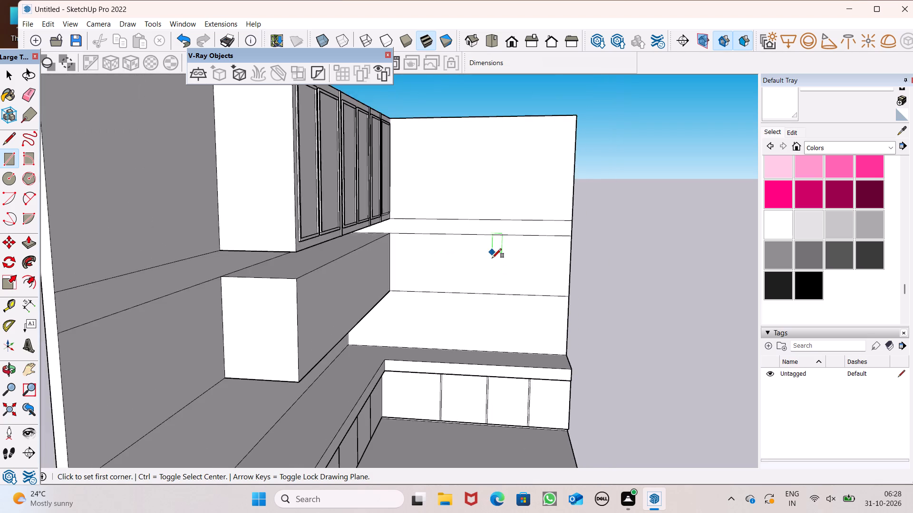
middle_drag(494, 266, 527, 251)
scroll(447, 245, up, 4)
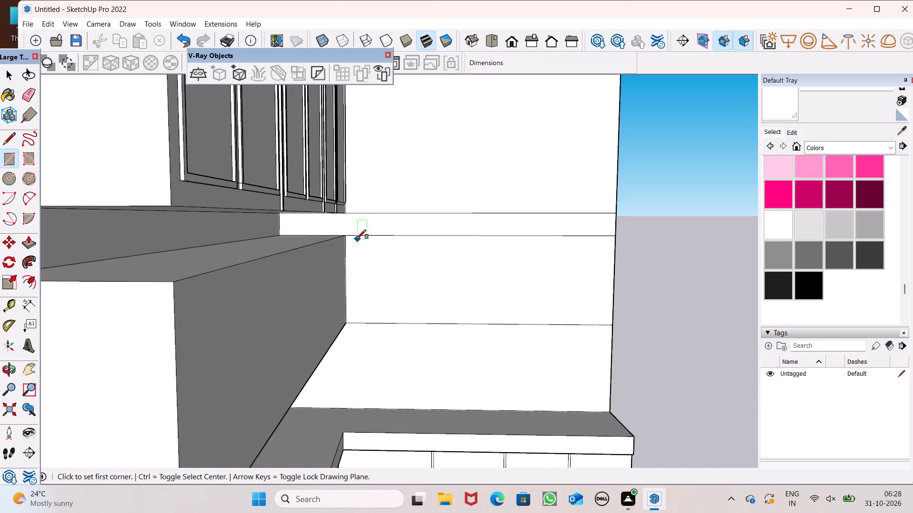
drag(347, 235, 354, 239)
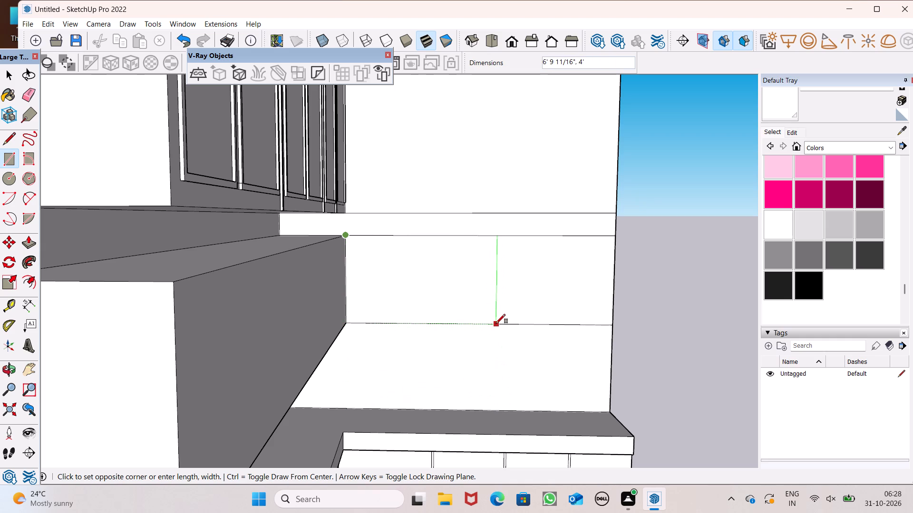
scroll(501, 332, down, 6)
middle_drag(514, 335, 463, 310)
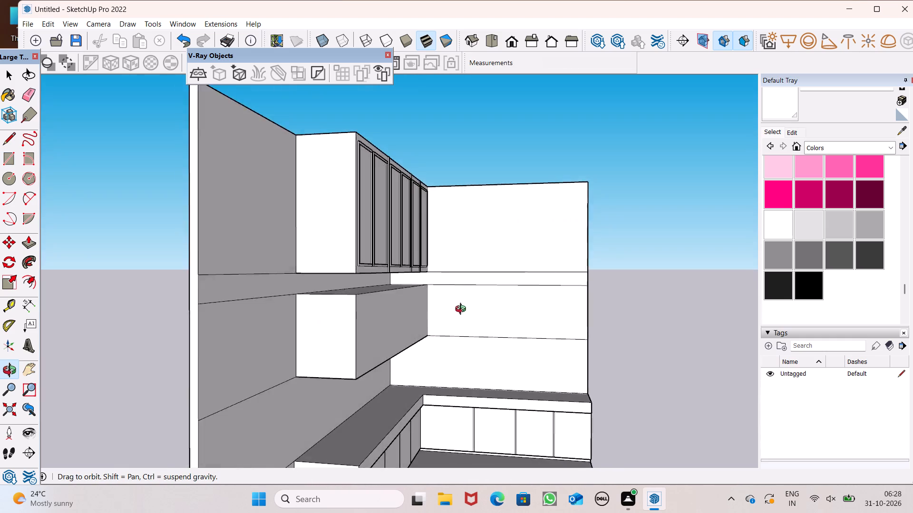
middle_drag(463, 310, 465, 323)
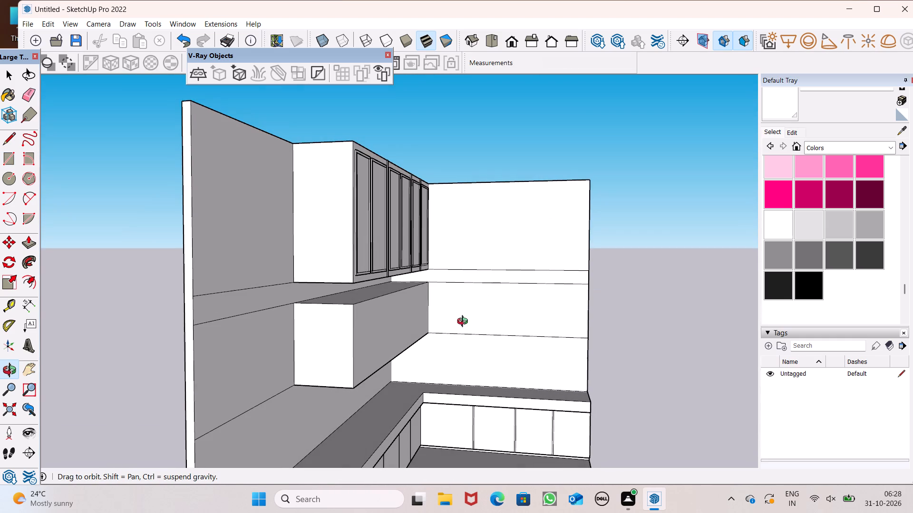
middle_drag(465, 323, 465, 323)
middle_drag(583, 370, 603, 383)
scroll(603, 383, up, 1)
scroll(563, 380, up, 4)
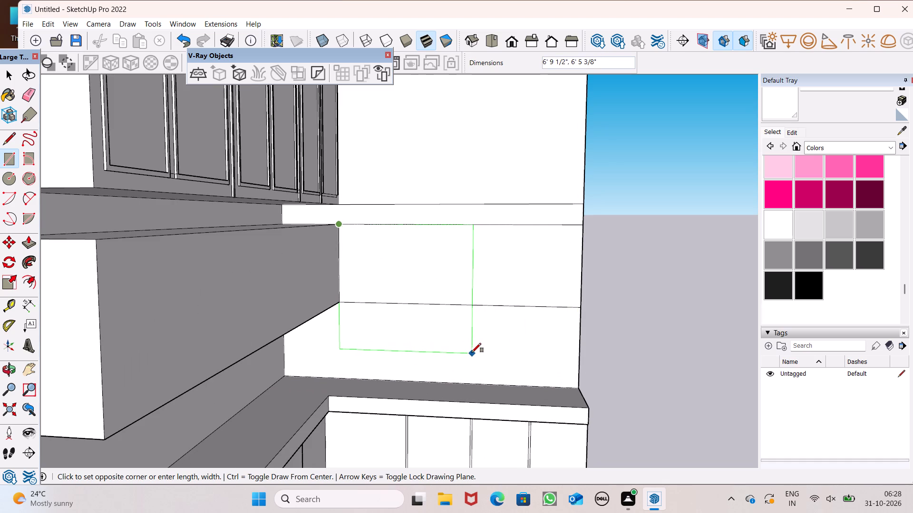
click(471, 352)
key(space)
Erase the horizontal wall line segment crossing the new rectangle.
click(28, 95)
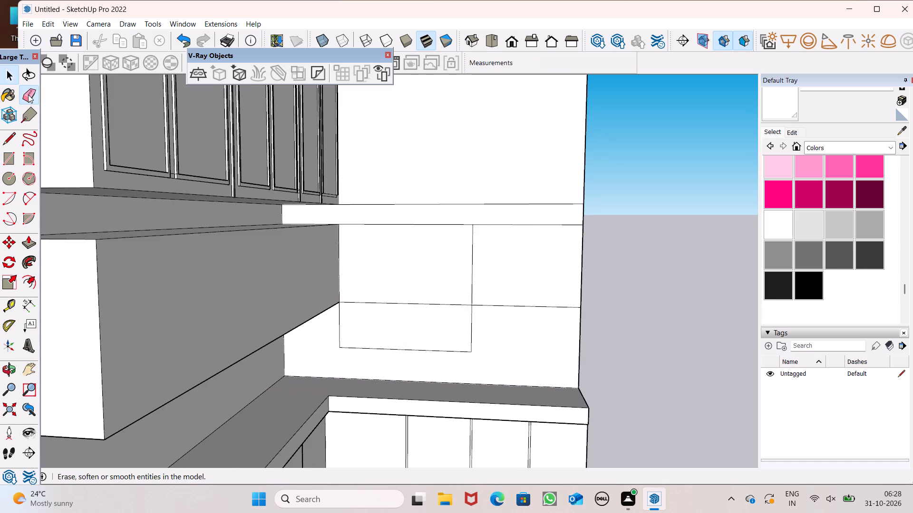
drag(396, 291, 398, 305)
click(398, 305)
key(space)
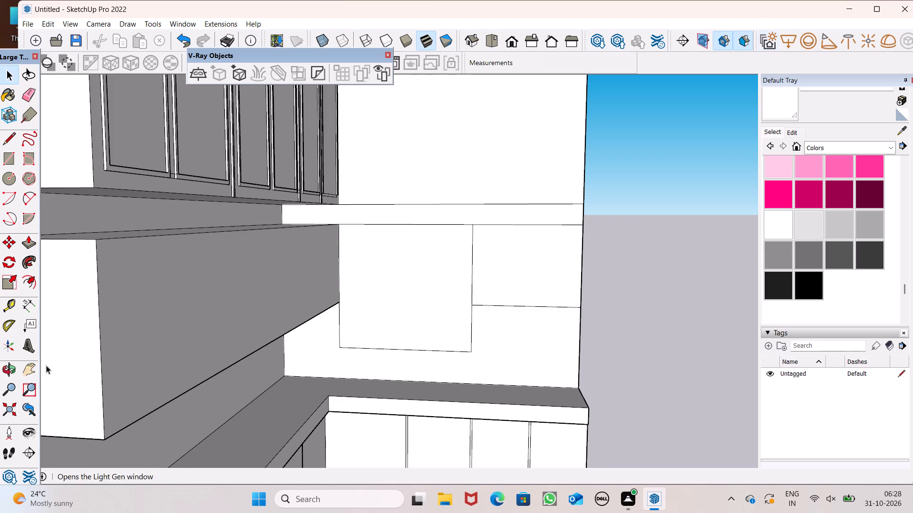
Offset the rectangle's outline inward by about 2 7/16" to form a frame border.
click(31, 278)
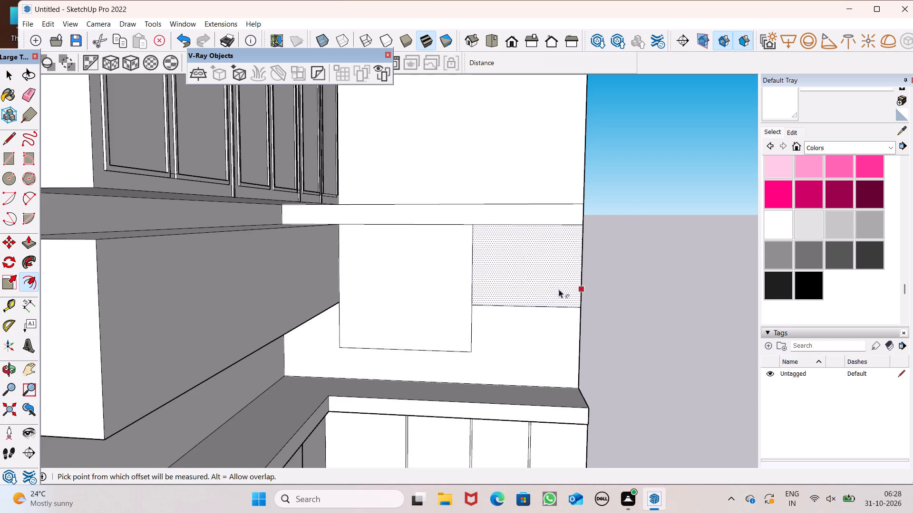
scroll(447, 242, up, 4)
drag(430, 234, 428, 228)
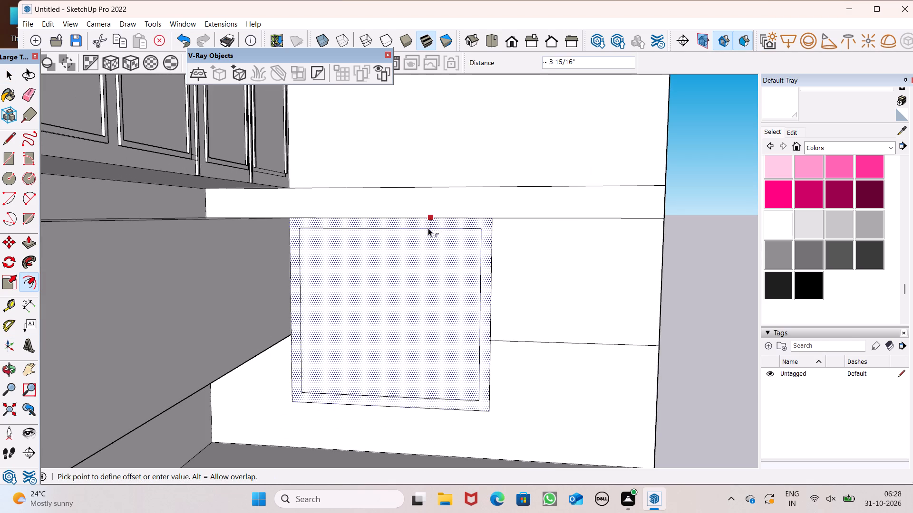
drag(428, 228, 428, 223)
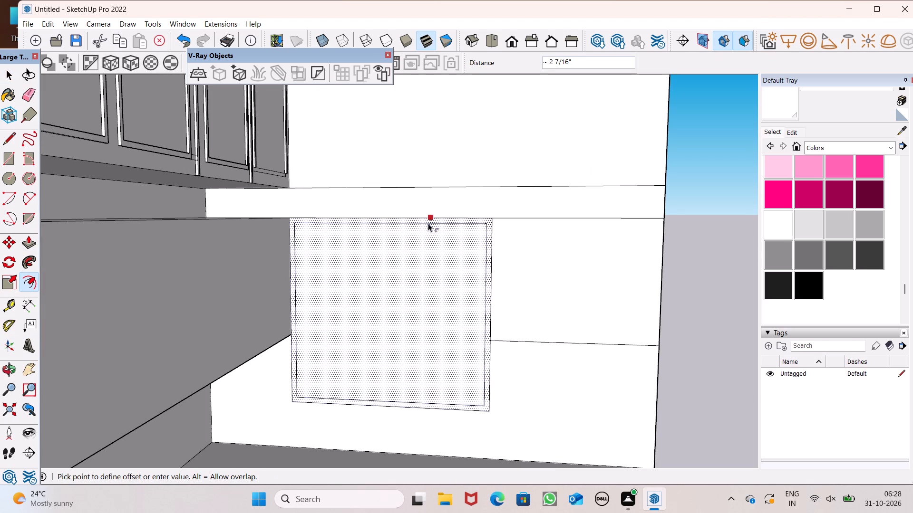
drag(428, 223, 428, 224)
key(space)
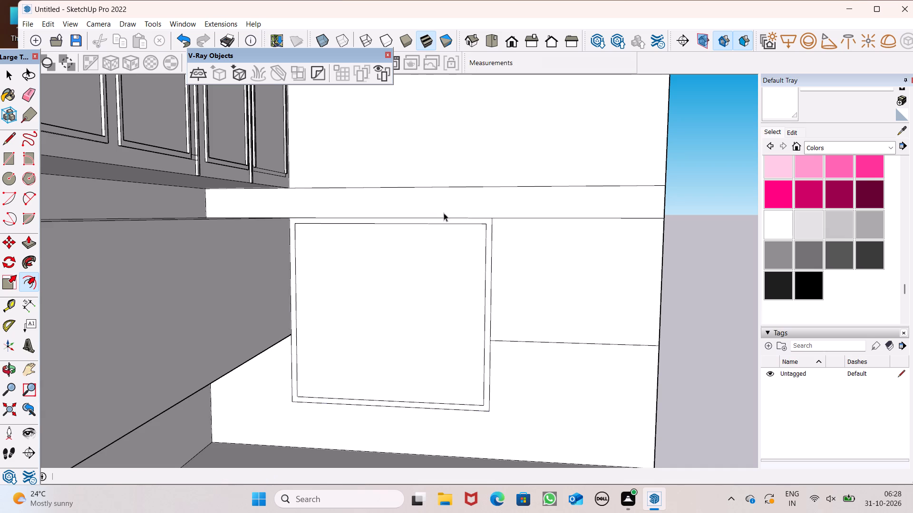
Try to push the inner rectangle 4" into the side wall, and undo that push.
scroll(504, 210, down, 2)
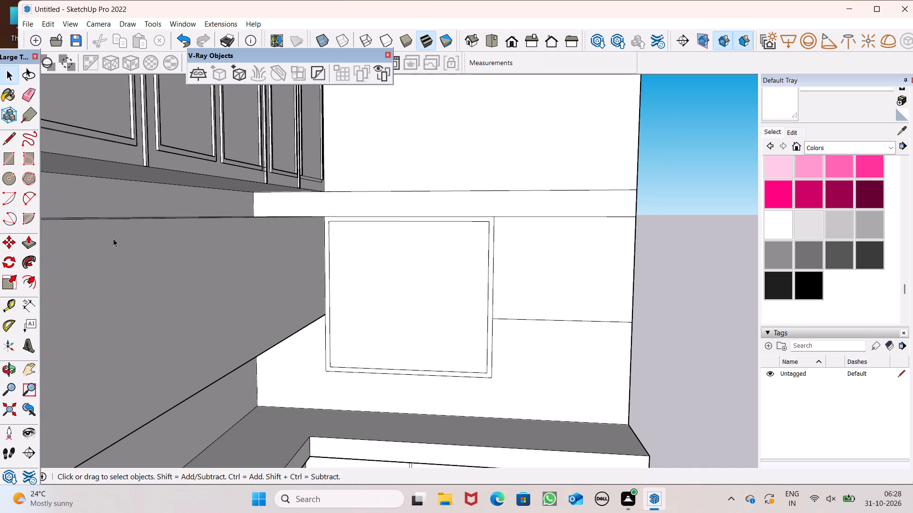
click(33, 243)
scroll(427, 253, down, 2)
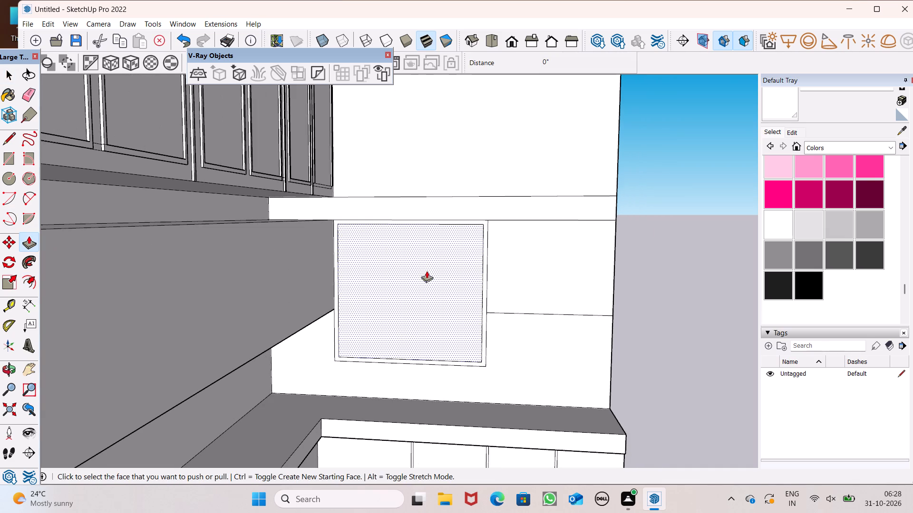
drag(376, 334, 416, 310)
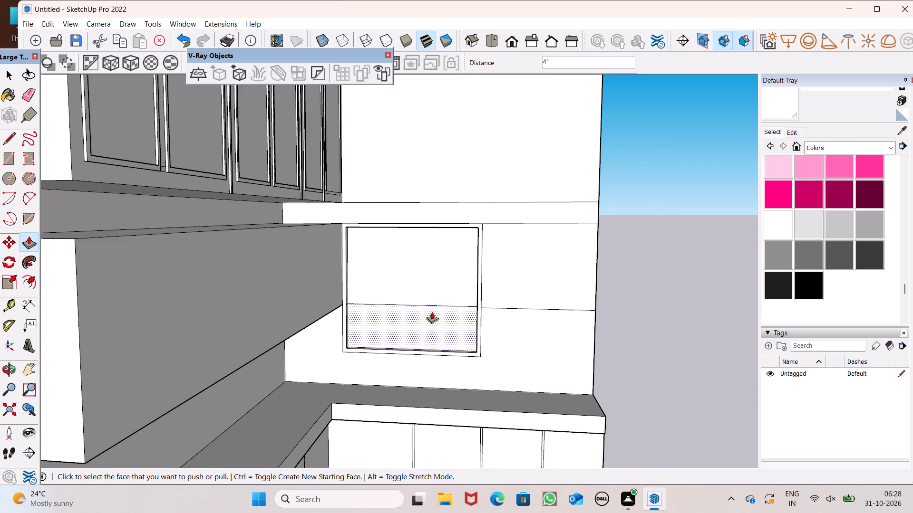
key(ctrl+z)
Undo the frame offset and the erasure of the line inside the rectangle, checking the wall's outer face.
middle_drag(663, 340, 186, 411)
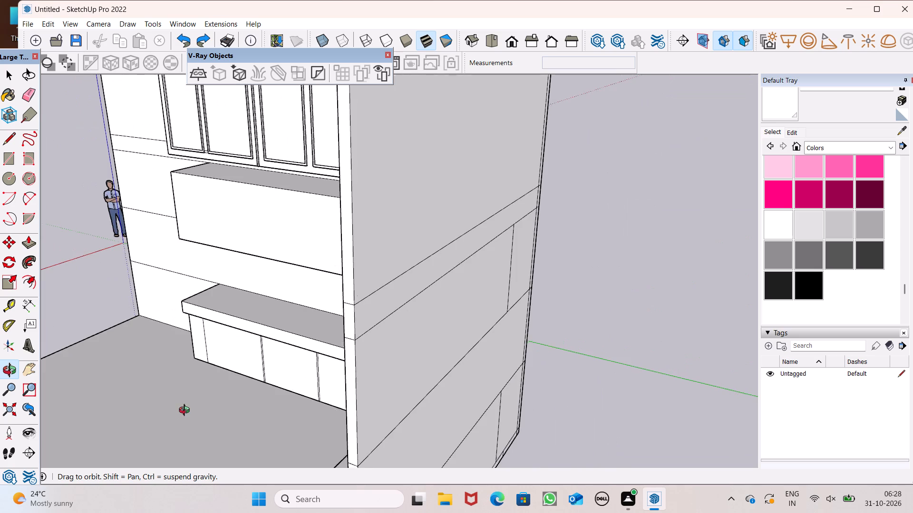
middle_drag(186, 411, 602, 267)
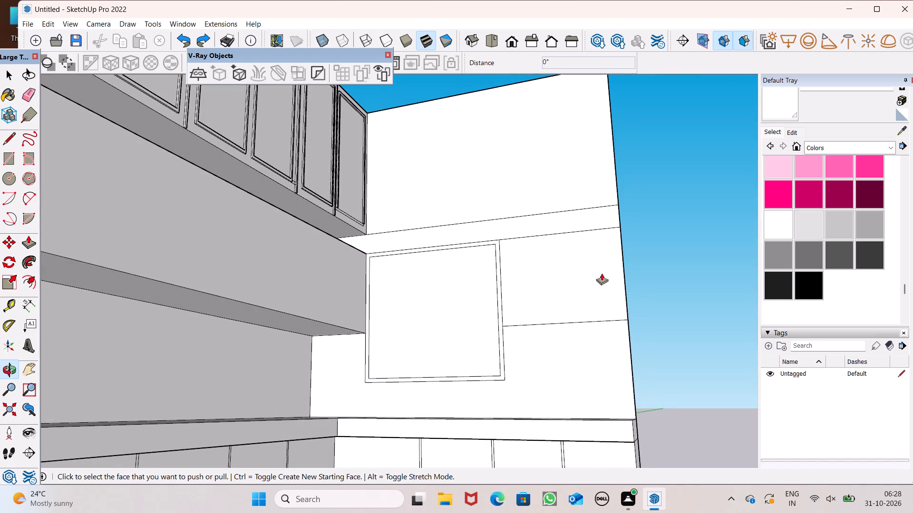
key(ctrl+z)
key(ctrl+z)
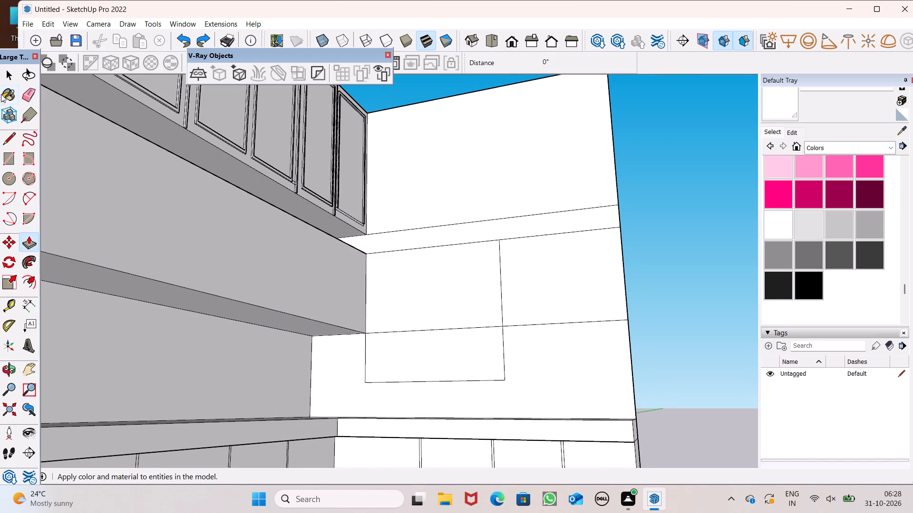
Erase the horizontal line across the rectangle and its continuation to the free end of the side wall's inner face.
click(25, 91)
drag(413, 326, 425, 336)
drag(598, 316, 598, 321)
key(space)
Erase the horizontal lines and the vertical line on the side wall's outer face in the area behind the rectangle.
middle_drag(560, 317, 322, 405)
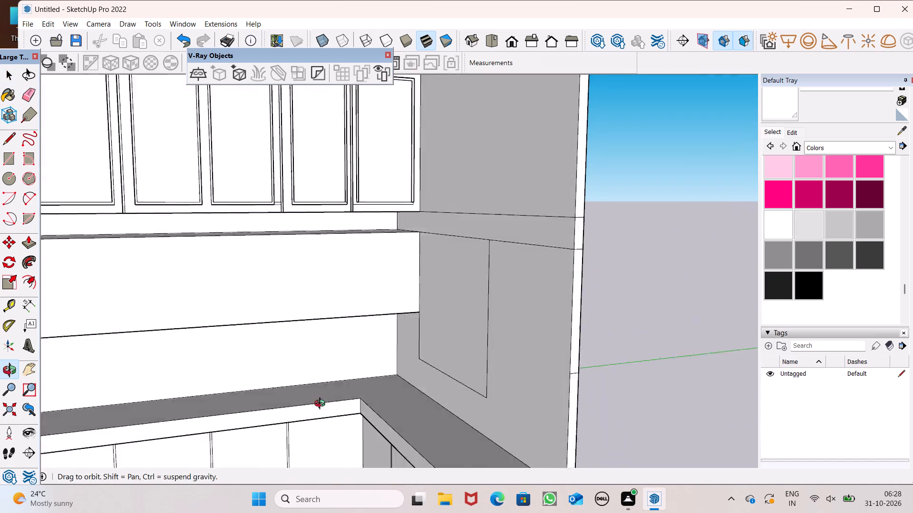
middle_drag(322, 405, 165, 427)
click(28, 86)
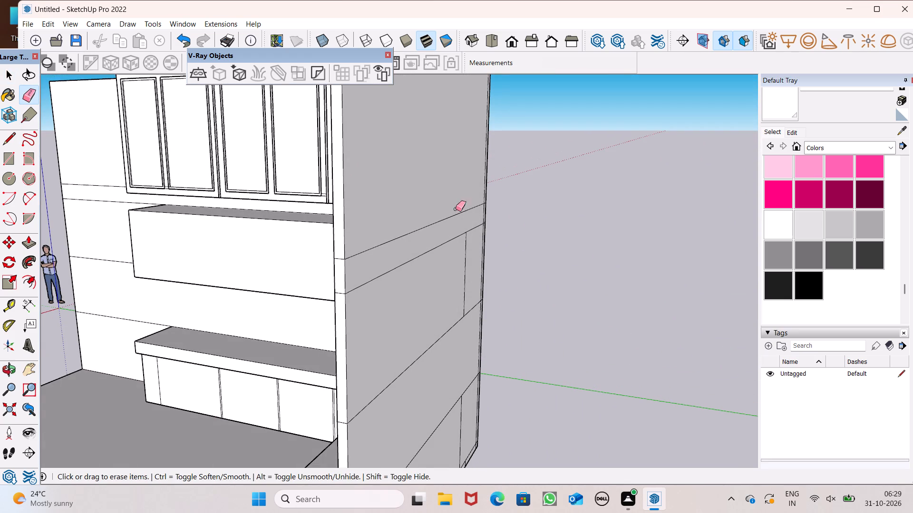
drag(463, 198, 461, 254)
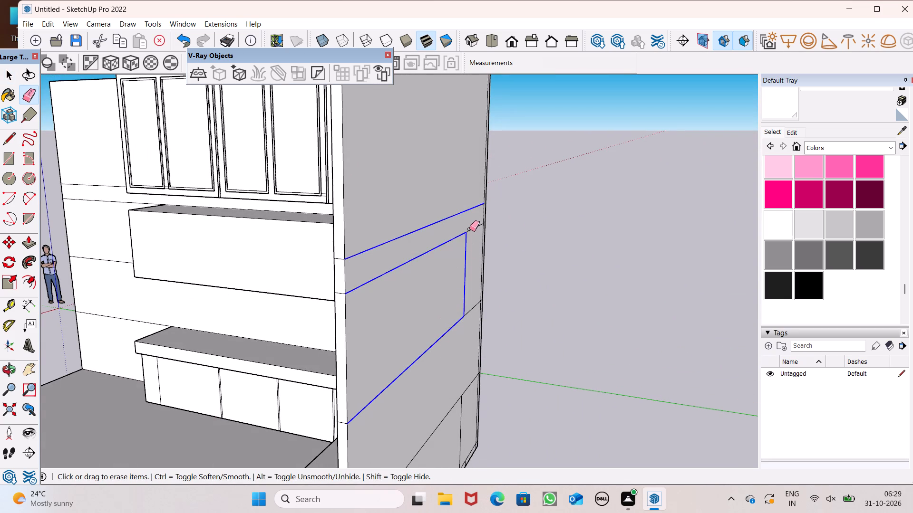
drag(470, 226, 475, 320)
Offset the rectangle on the inner wall face inward by about 2 3/8" to form the window frame border.
scroll(430, 315, down, 3)
middle_drag(412, 329, 634, 335)
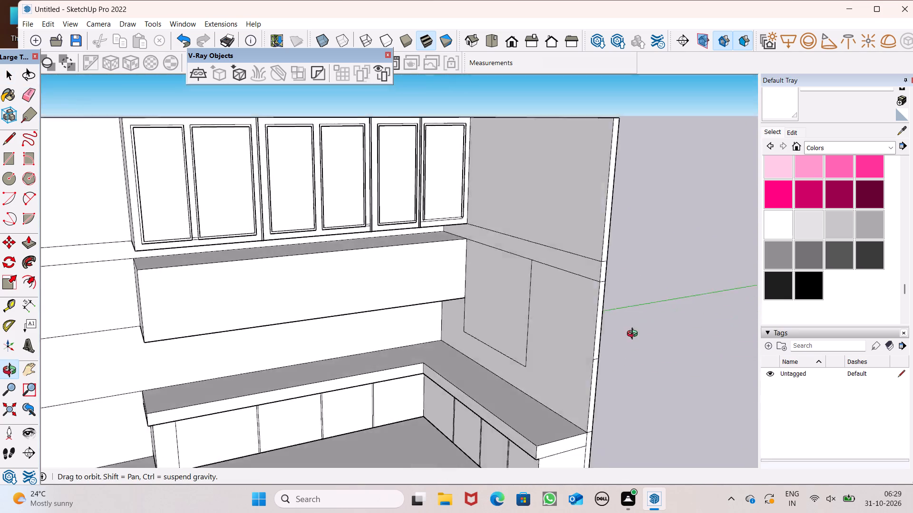
middle_drag(634, 335, 760, 315)
middle_drag(547, 318, 630, 323)
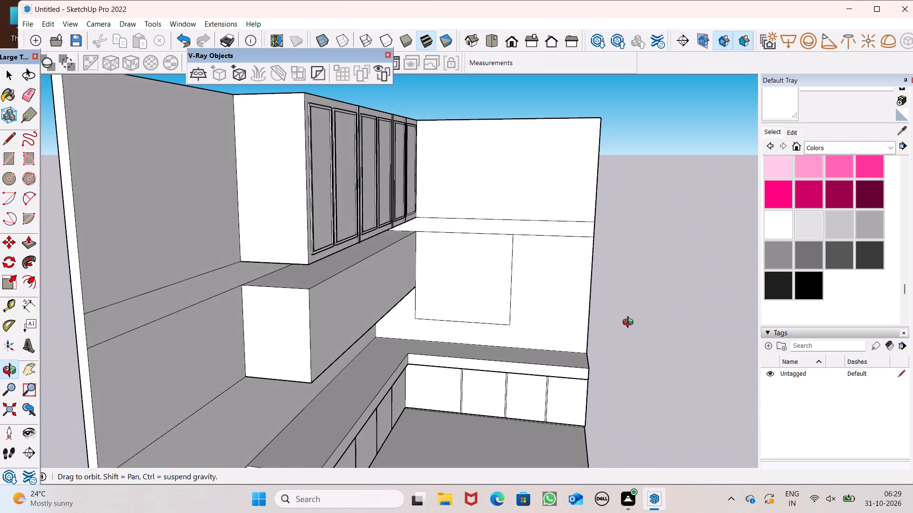
middle_drag(630, 323, 626, 307)
scroll(591, 272, up, 7)
scroll(434, 258, down, 3)
middle_drag(452, 297, 489, 316)
key(space)
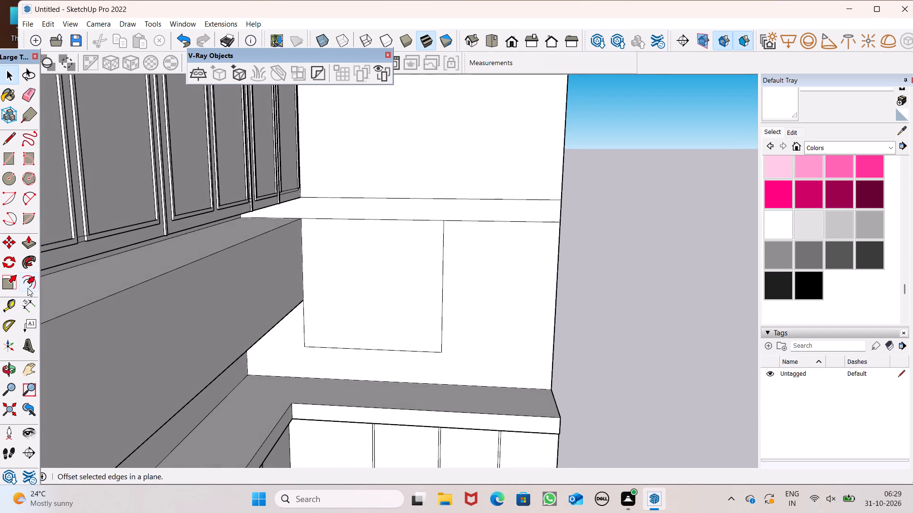
click(29, 284)
scroll(332, 268, up, 3)
drag(387, 240, 388, 247)
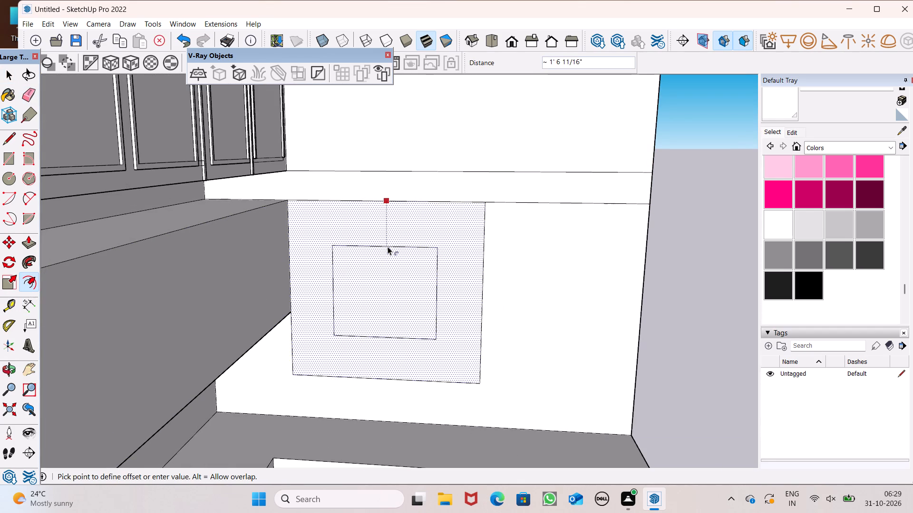
drag(388, 247, 361, 207)
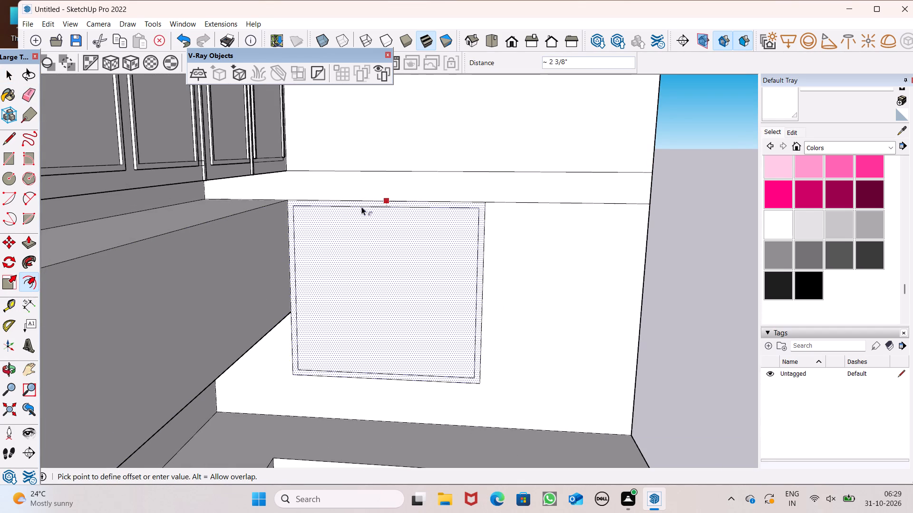
drag(361, 207, 366, 206)
scroll(494, 247, down, 4)
key(space)
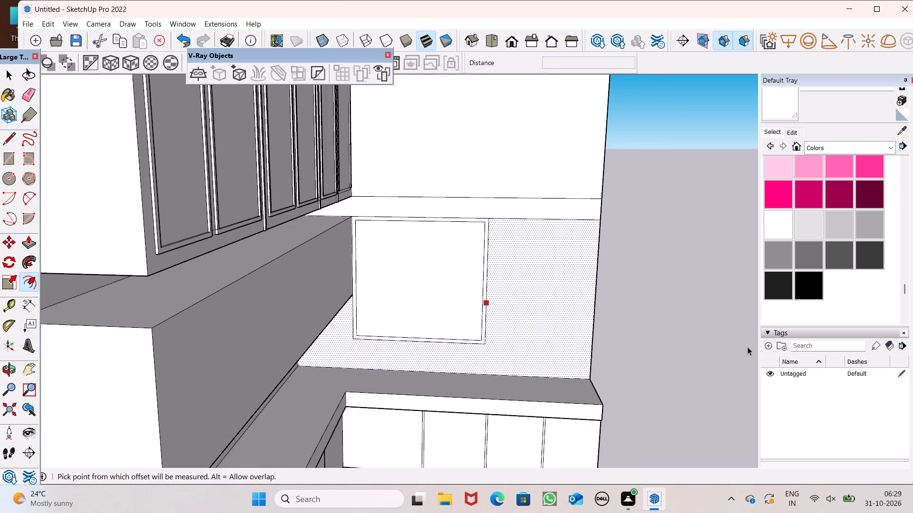
key(space)
click(703, 334)
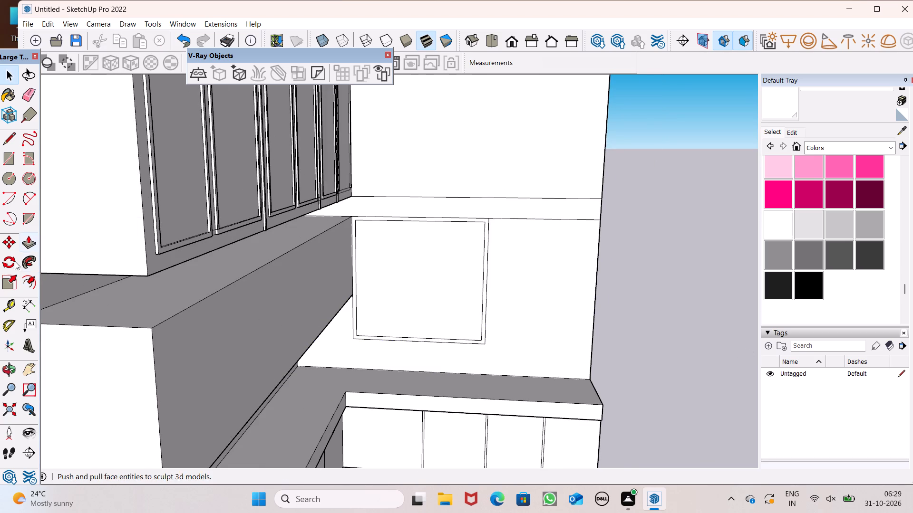
Push the inner rectangle through the full thickness of the side wall to cut the window opening.
click(24, 239)
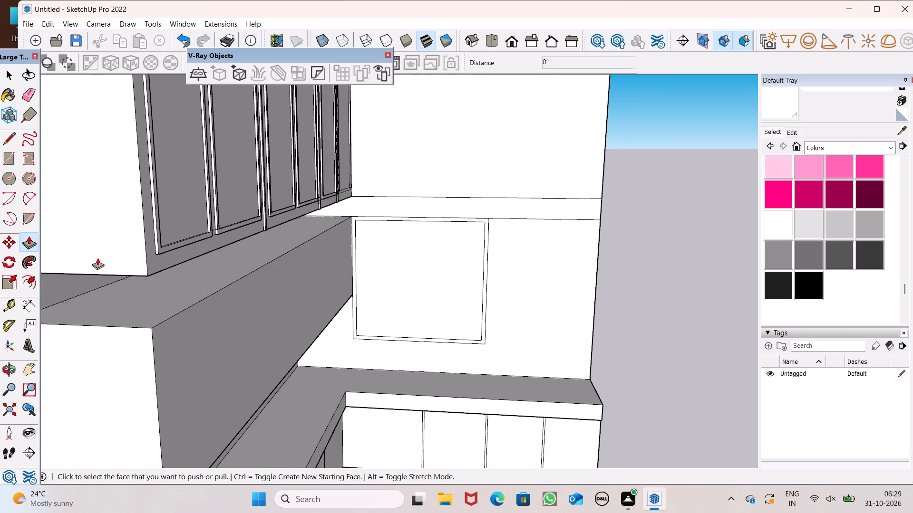
scroll(392, 290, down, 3)
scroll(403, 325, up, 6)
drag(366, 311, 374, 300)
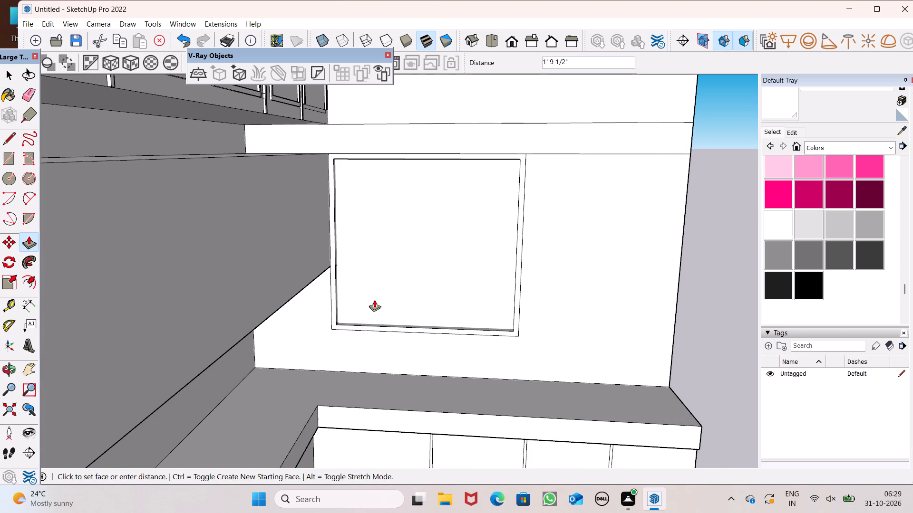
drag(374, 300, 451, 285)
scroll(454, 274, down, 4)
middle_drag(487, 320, 442, 340)
key(space)
scroll(447, 302, down, 6)
scroll(492, 167, down, 4)
middle_drag(594, 249, 564, 268)
scroll(539, 182, up, 6)
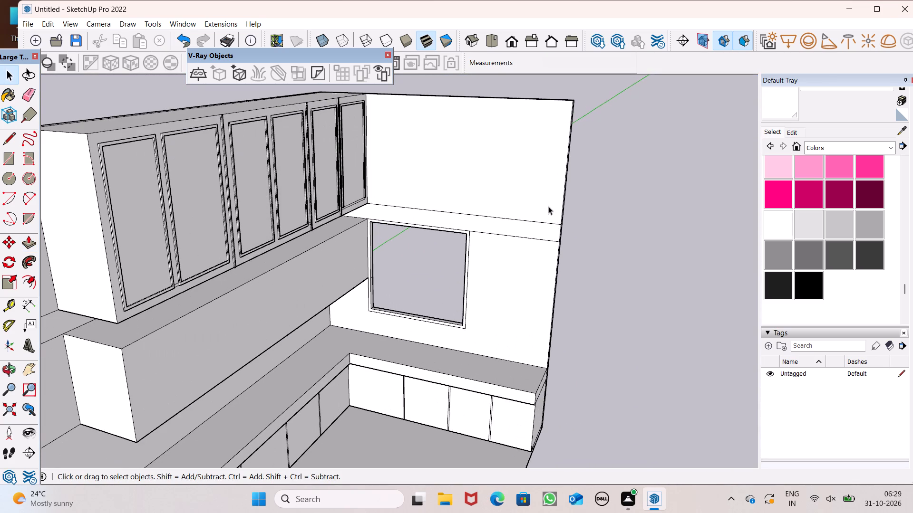
Examine the kitchen's cabinets, countertop and window opening from several viewpoints.
scroll(549, 201, down, 10)
middle_drag(543, 256, 540, 261)
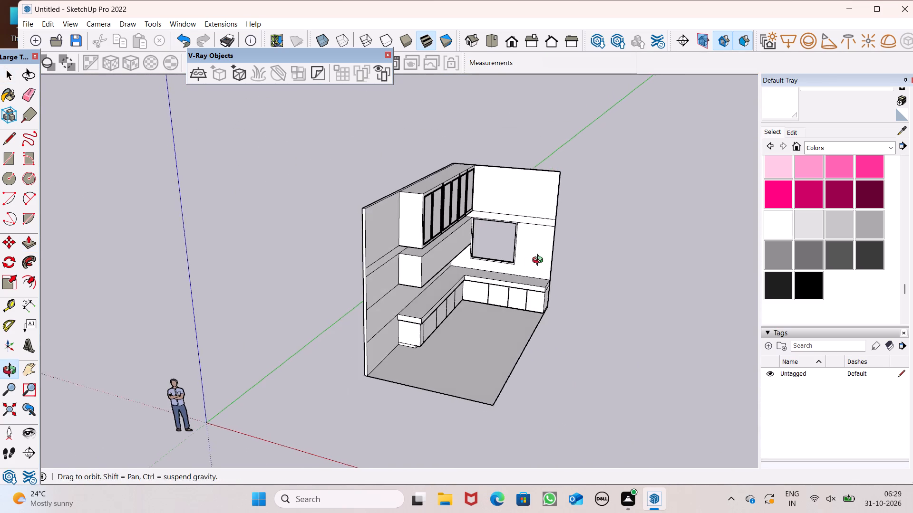
middle_drag(540, 261, 524, 267)
middle_drag(312, 394, 298, 344)
middle_drag(293, 324, 135, 316)
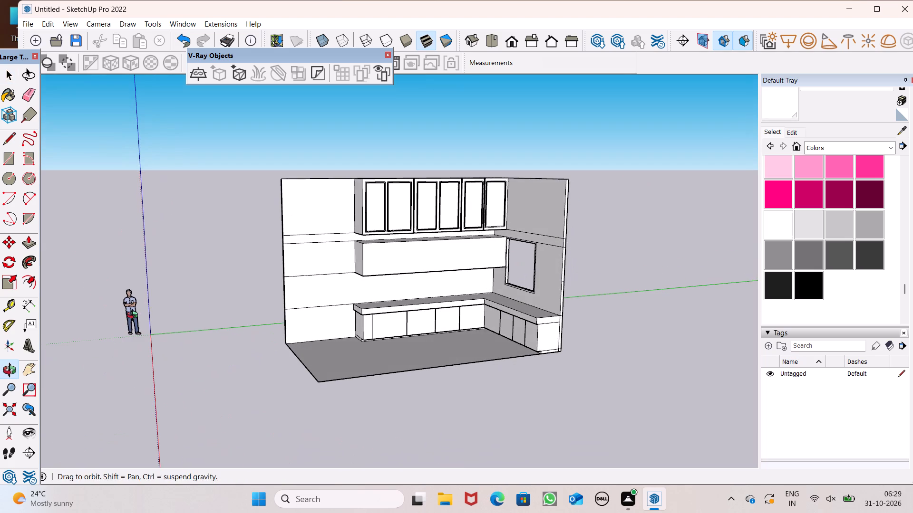
middle_drag(135, 316, 134, 316)
scroll(536, 259, down, 1)
middle_drag(472, 269, 430, 283)
scroll(430, 283, up, 1)
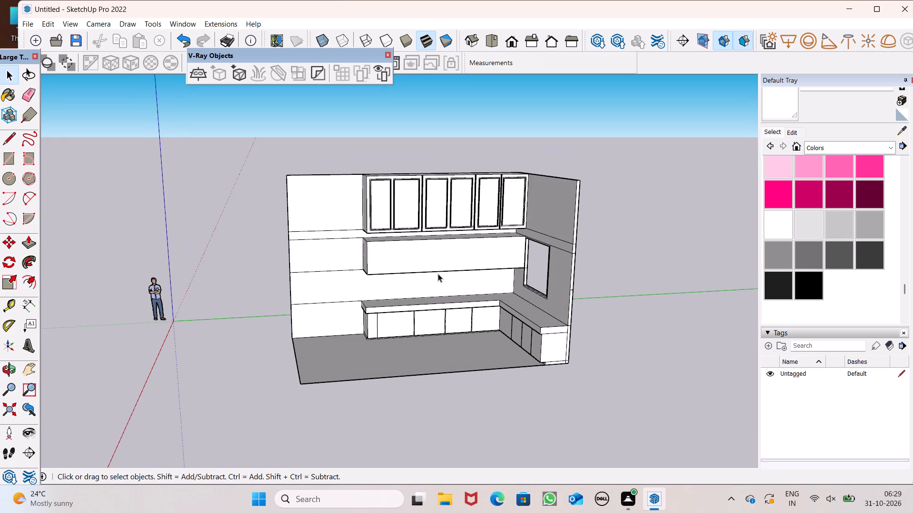
right_drag(438, 271, 385, 215)
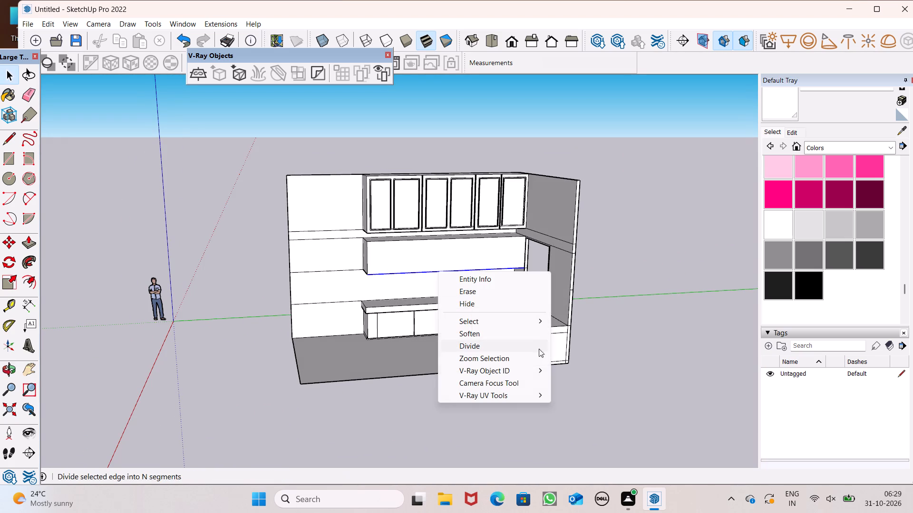
click(627, 357)
middle_drag(473, 296, 518, 261)
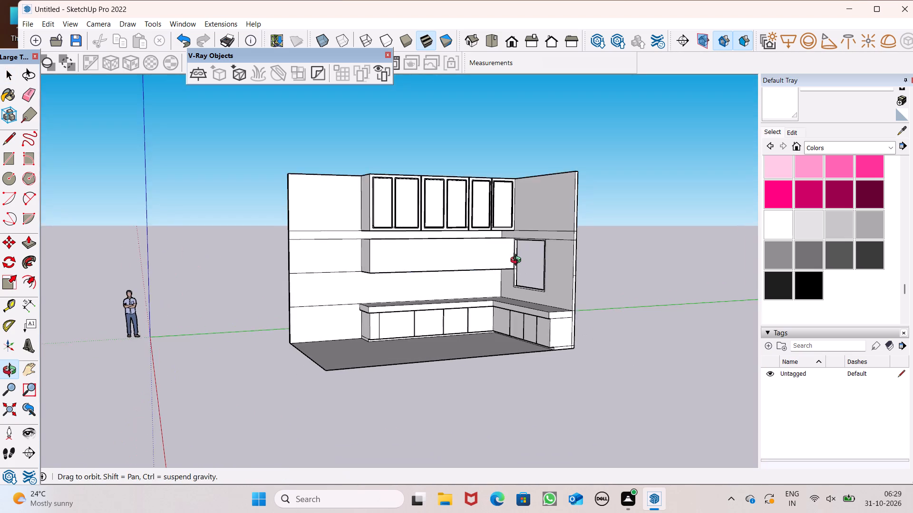
middle_drag(518, 261, 506, 362)
scroll(512, 356, up, 8)
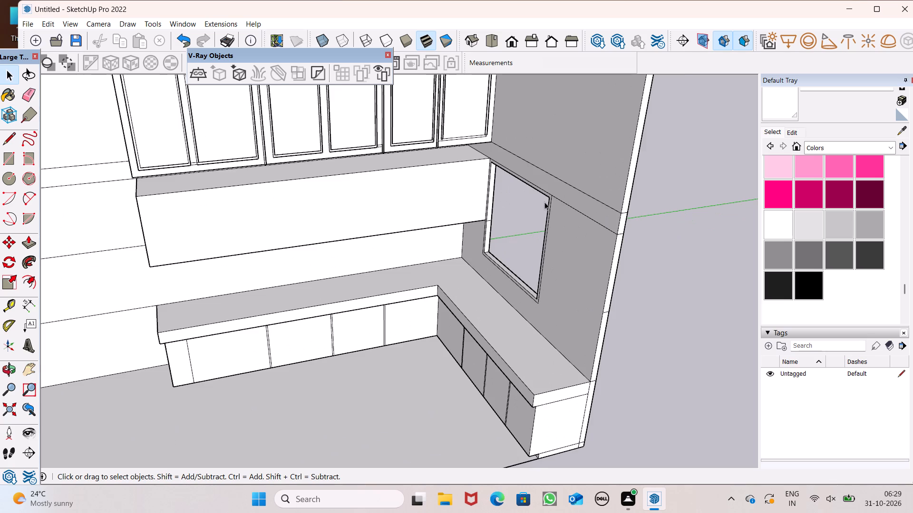
scroll(538, 178, up, 8)
scroll(540, 214, down, 4)
scroll(472, 257, down, 5)
scroll(436, 276, down, 4)
middle_drag(421, 363, 638, 302)
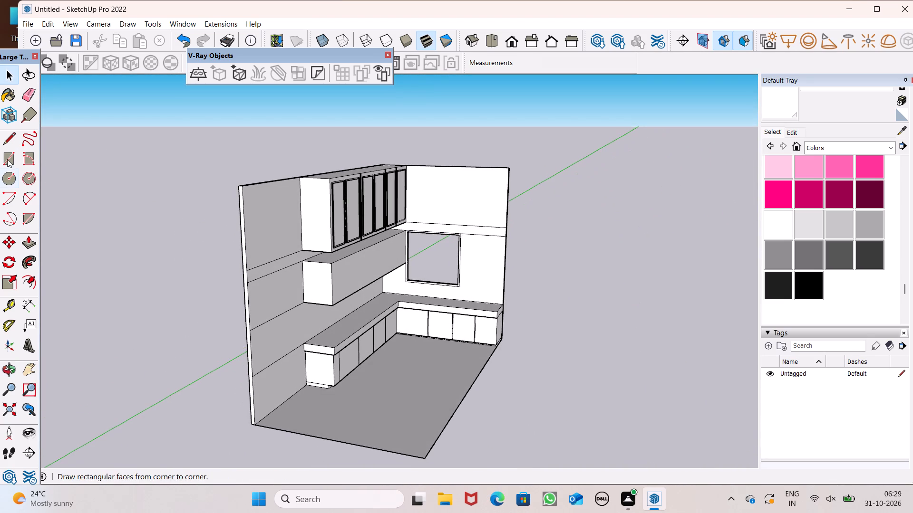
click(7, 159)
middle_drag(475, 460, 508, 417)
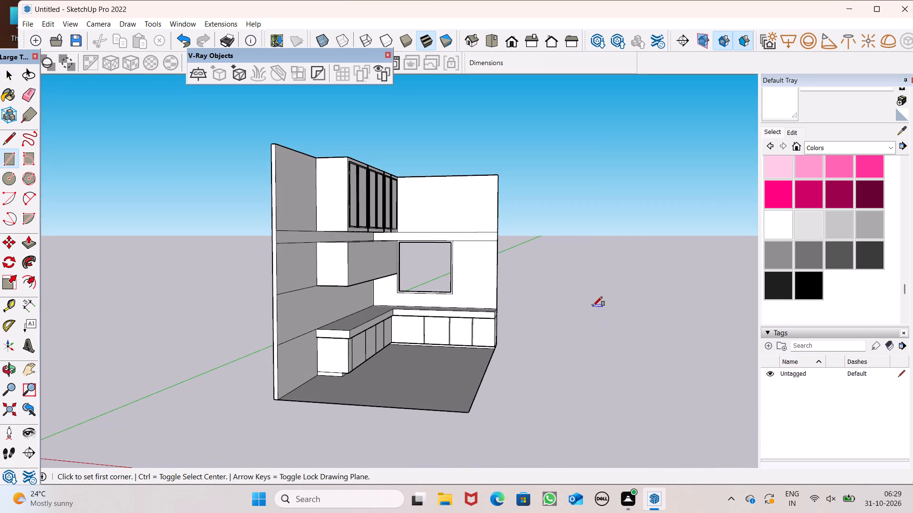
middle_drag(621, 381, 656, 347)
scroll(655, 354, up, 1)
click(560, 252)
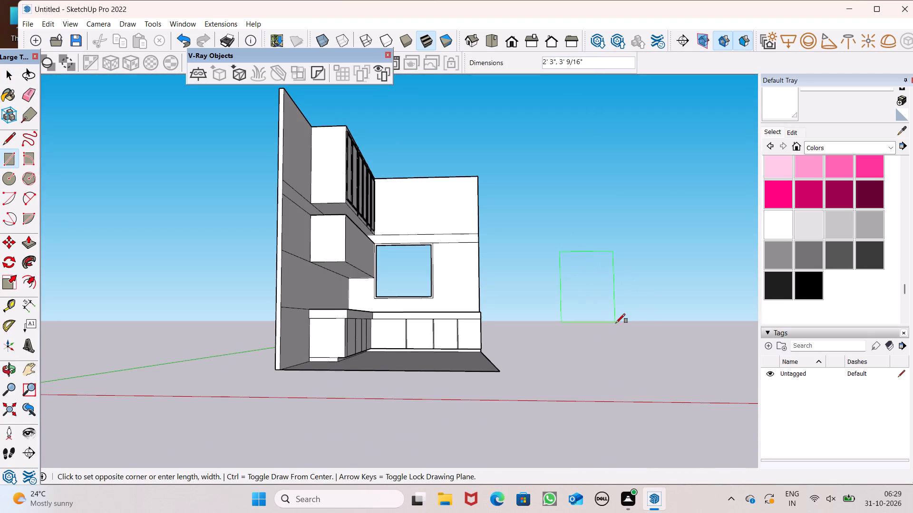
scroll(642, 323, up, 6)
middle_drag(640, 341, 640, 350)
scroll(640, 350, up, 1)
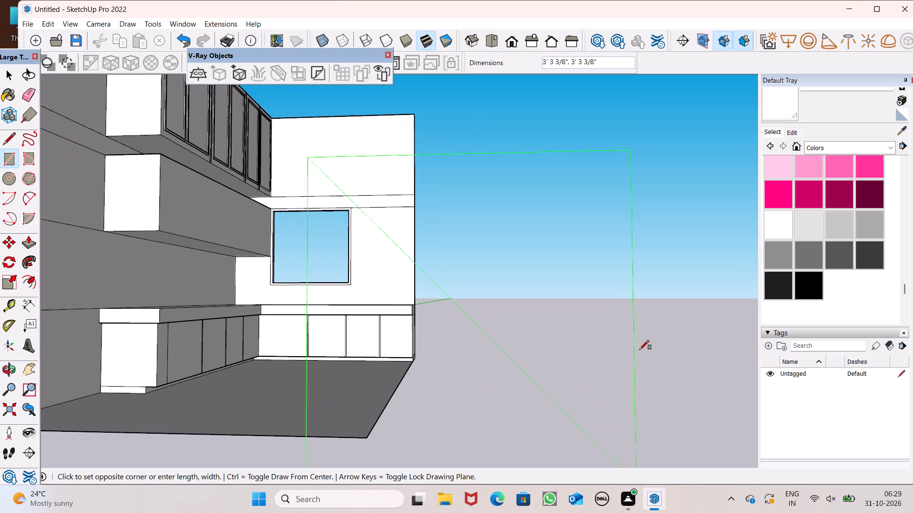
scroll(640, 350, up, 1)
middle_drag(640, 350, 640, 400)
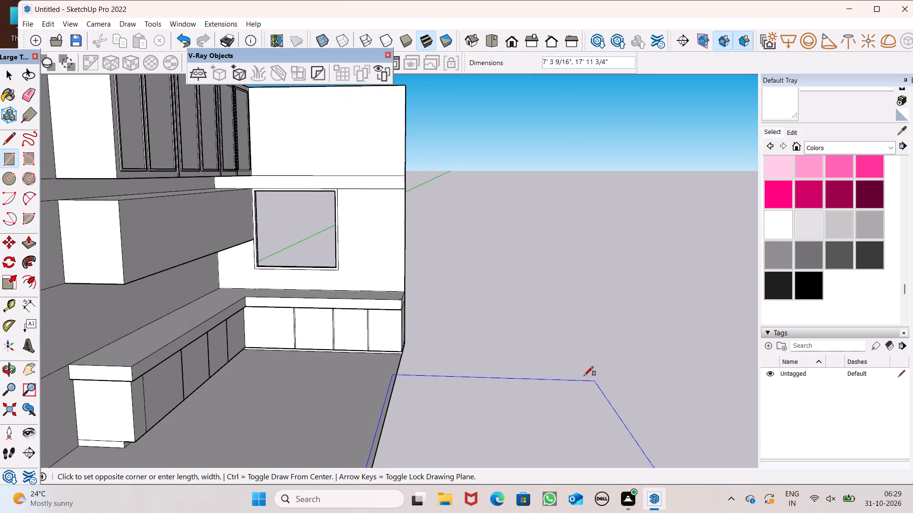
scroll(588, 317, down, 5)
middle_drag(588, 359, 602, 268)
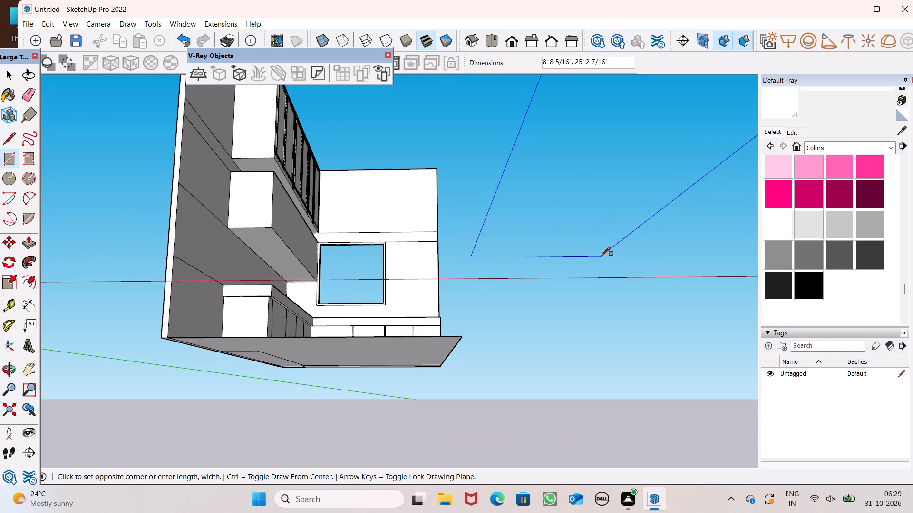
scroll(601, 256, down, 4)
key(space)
Draw a freestanding upright square about 4' 3" per side beside the open end of the kitchen.
scroll(511, 276, down, 6)
middle_drag(452, 299, 447, 381)
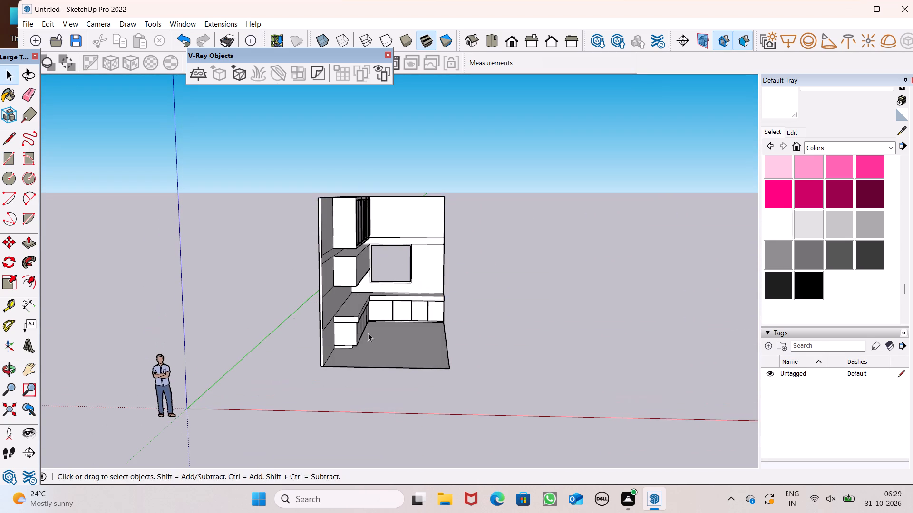
click(9, 156)
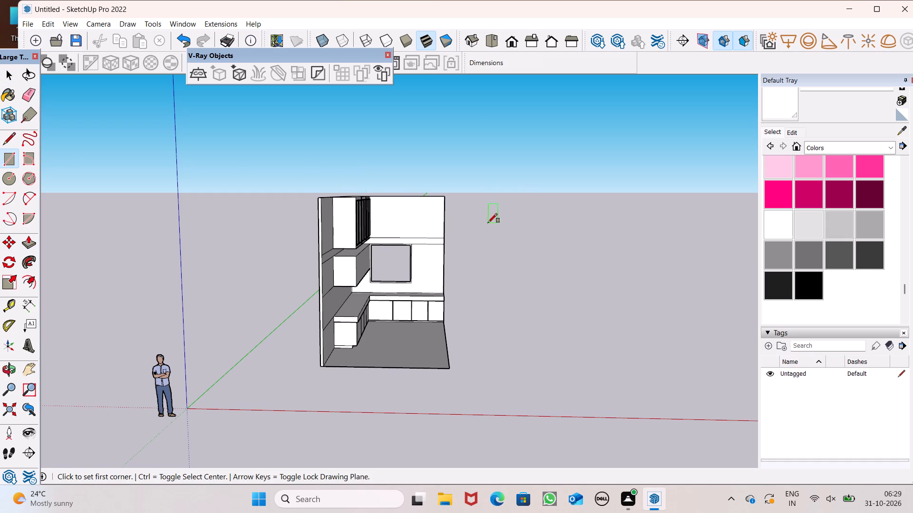
click(495, 259)
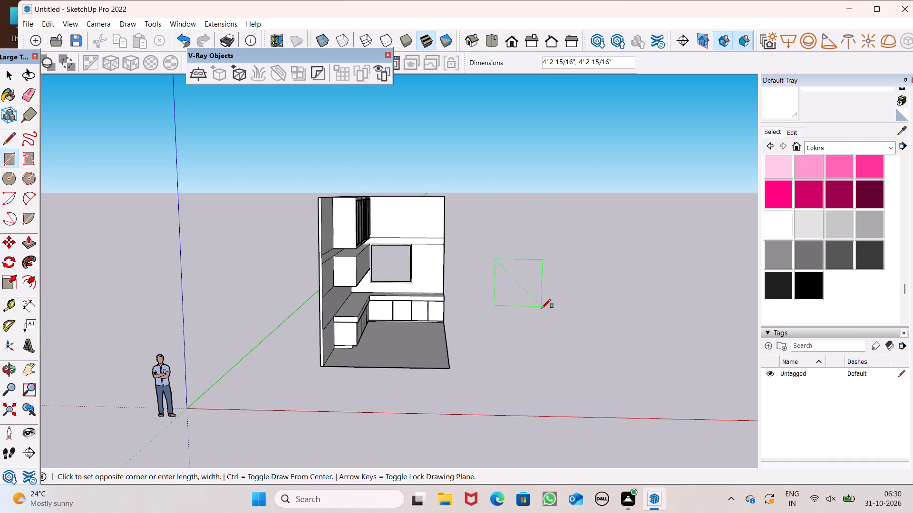
click(542, 308)
Draw a vertical line from the square's top edge midpoint to its bottom edge midpoint, splitting it into two panels.
scroll(536, 287, up, 6)
scroll(539, 293, down, 1)
scroll(520, 275, up, 5)
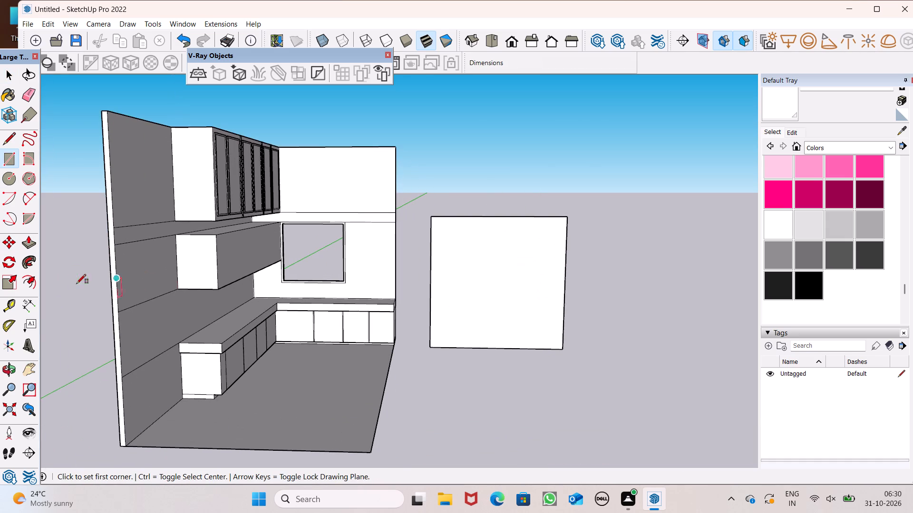
click(26, 289)
scroll(418, 272, up, 4)
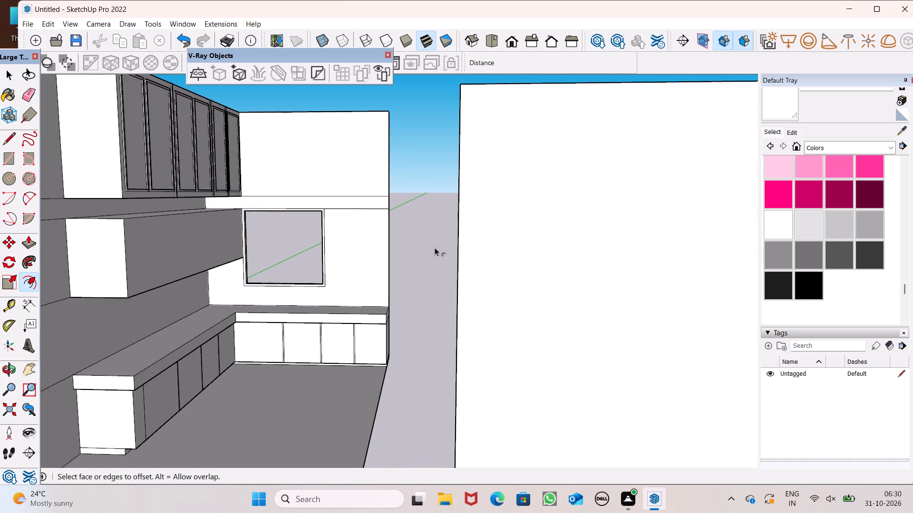
scroll(461, 219, down, 5)
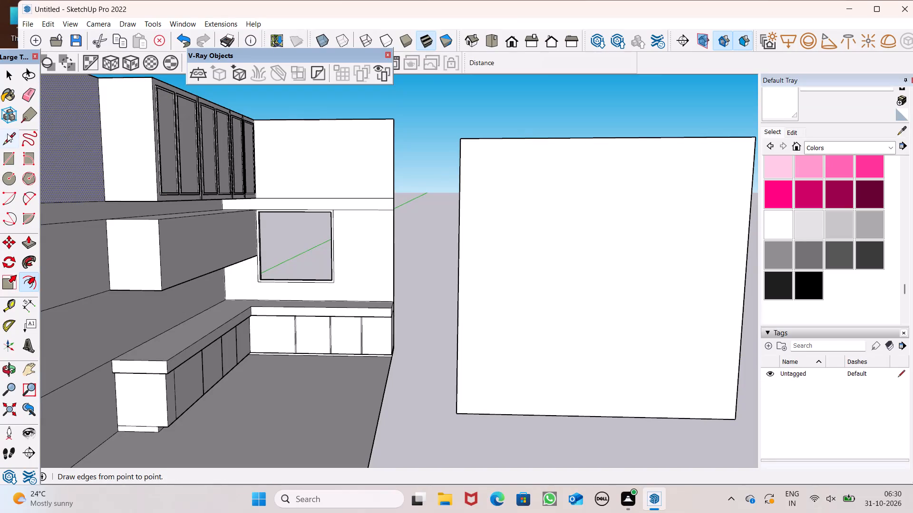
click(8, 141)
click(607, 139)
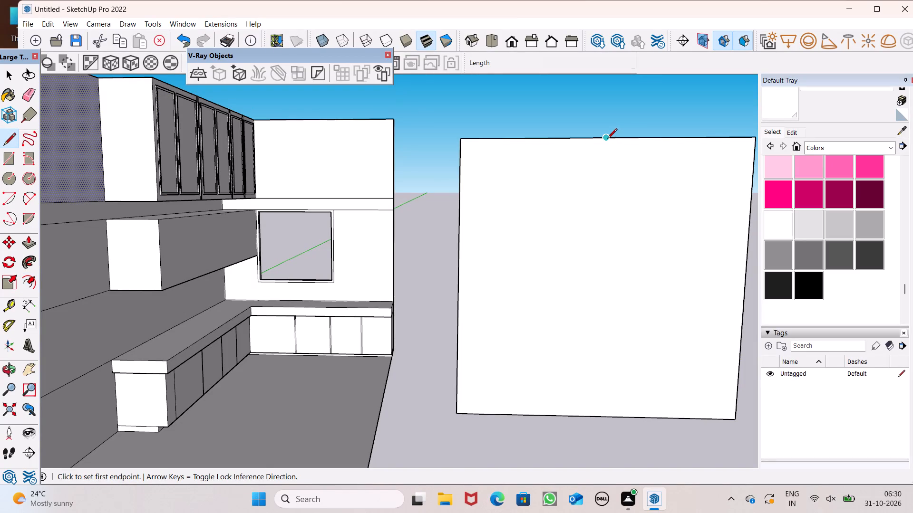
click(594, 419)
key(space)
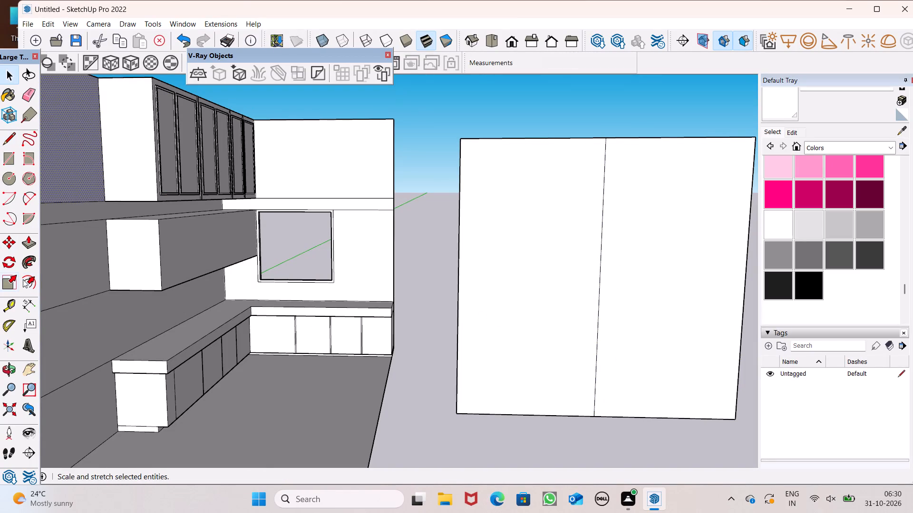
Offset the outline of the panel nearer the kitchen inward by about 1 13/16" to form its frame border.
click(29, 284)
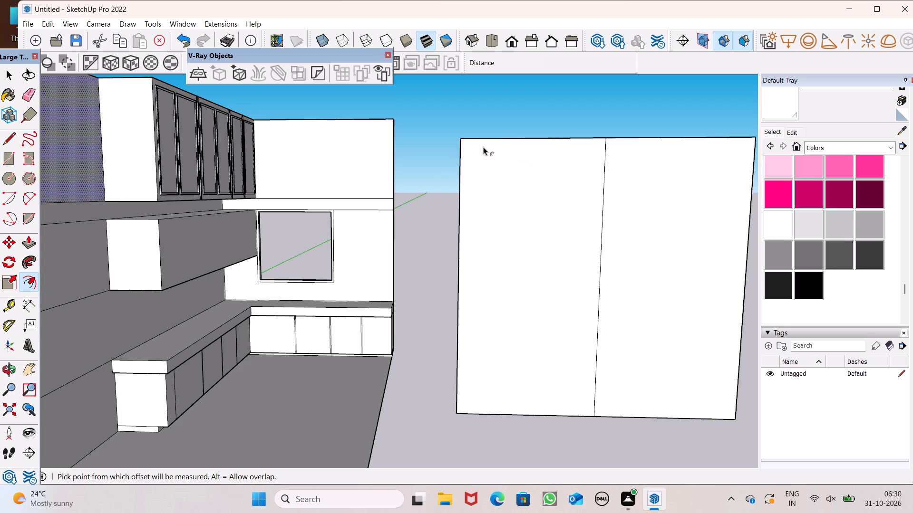
key(space)
click(521, 169)
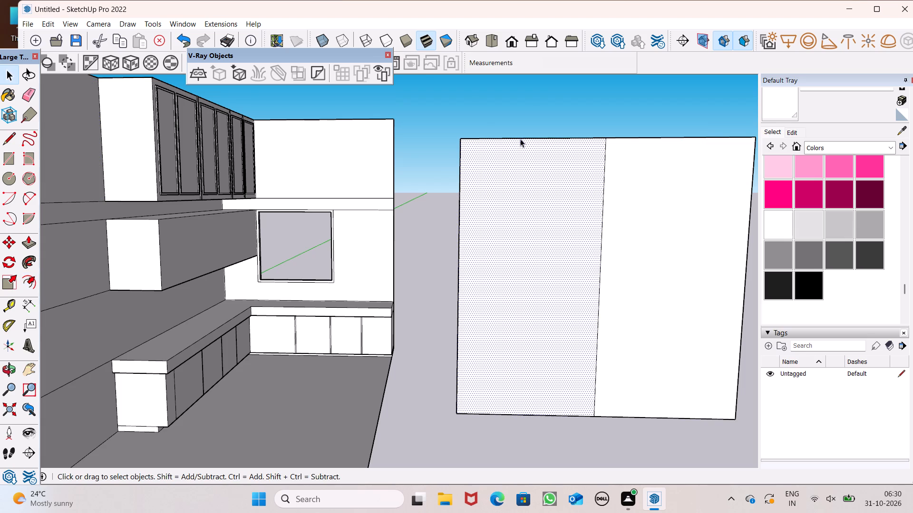
click(24, 279)
drag(537, 188, 536, 190)
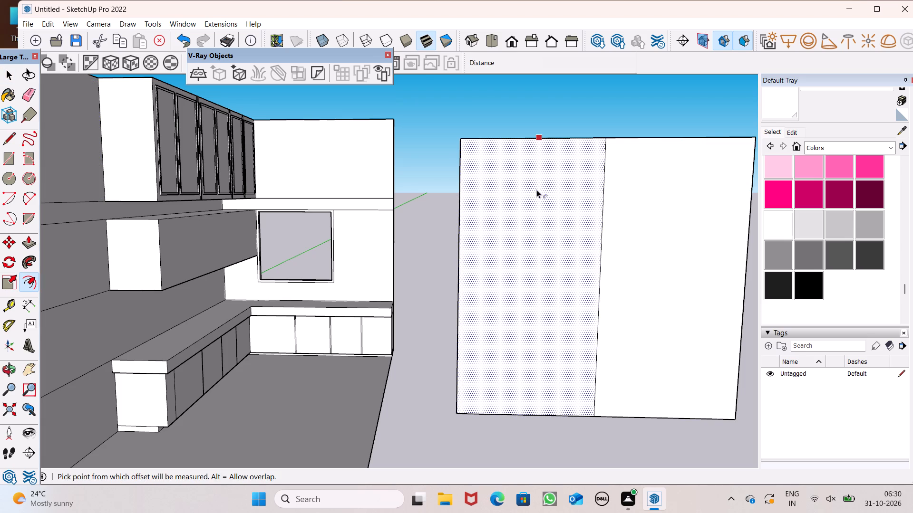
drag(536, 190, 524, 150)
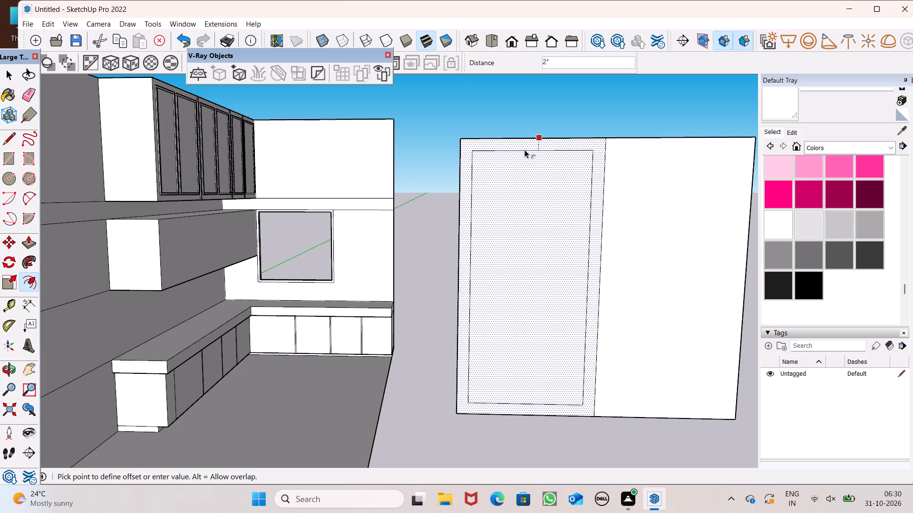
drag(524, 150, 524, 149)
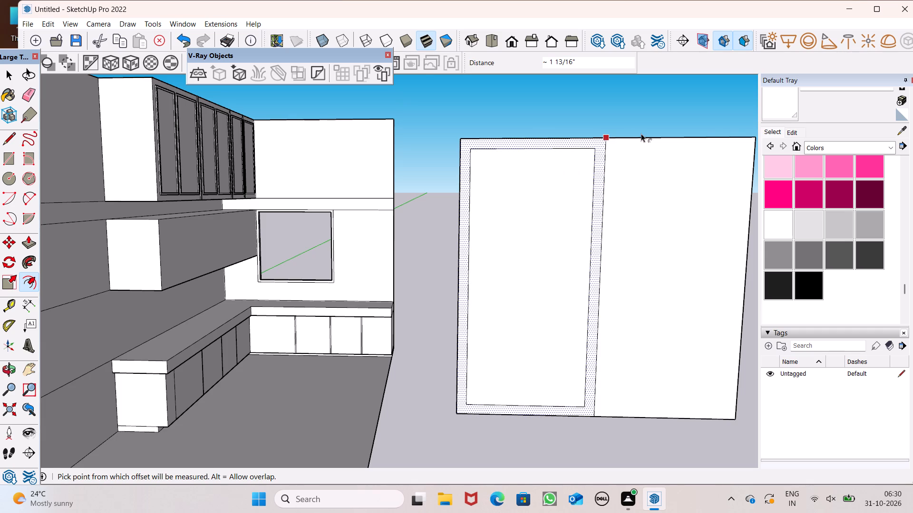
Offset the outline of the panel farther from the kitchen inward to form a similar frame border.
key(space)
click(554, 113)
double_click(653, 171)
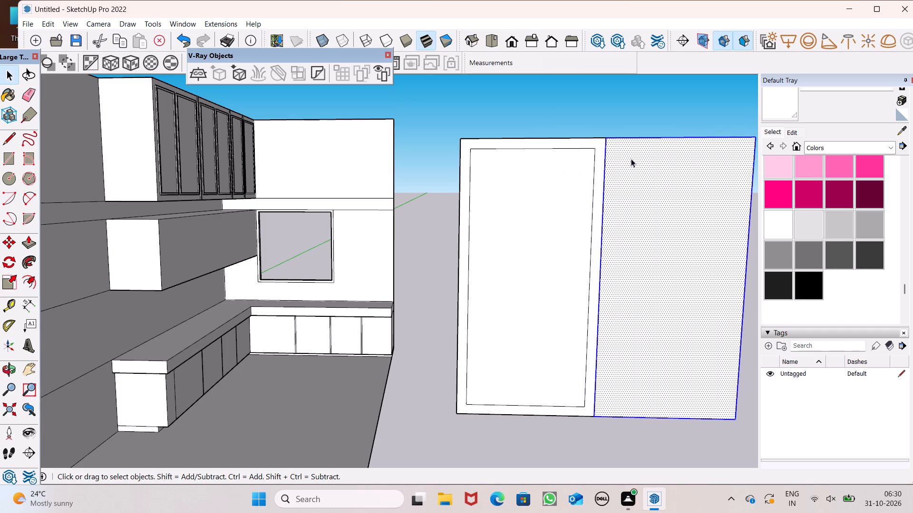
click(592, 101)
click(647, 173)
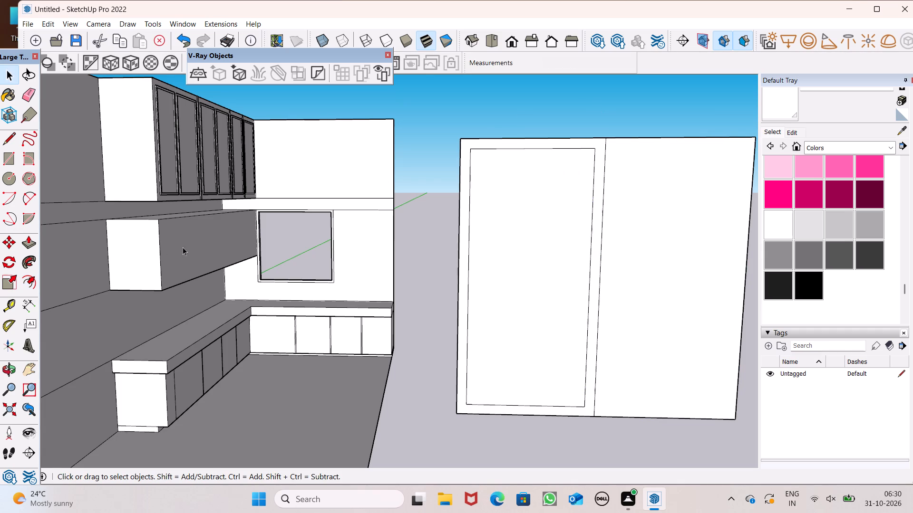
click(29, 285)
drag(635, 153, 597, 152)
scroll(436, 156, down, 1)
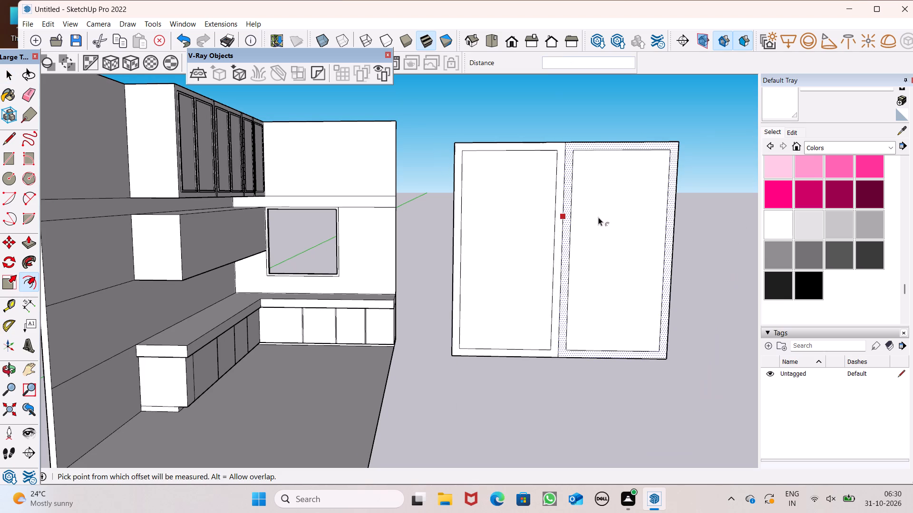
key(space)
key(space)
key(space)
click(539, 113)
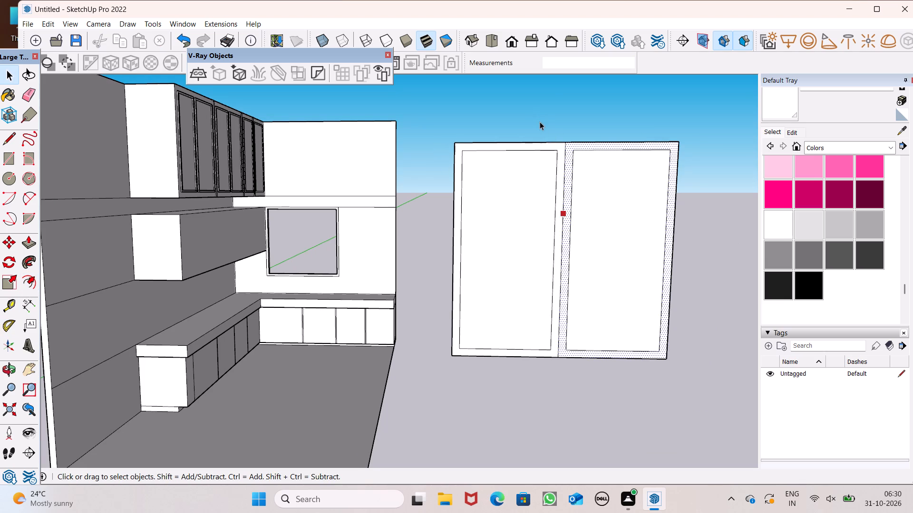
Move the vertical line dividing the two window panels about 1/2" toward the panel nearer the kitchen.
scroll(532, 165, down, 1)
scroll(579, 271, up, 1)
scroll(556, 229, up, 3)
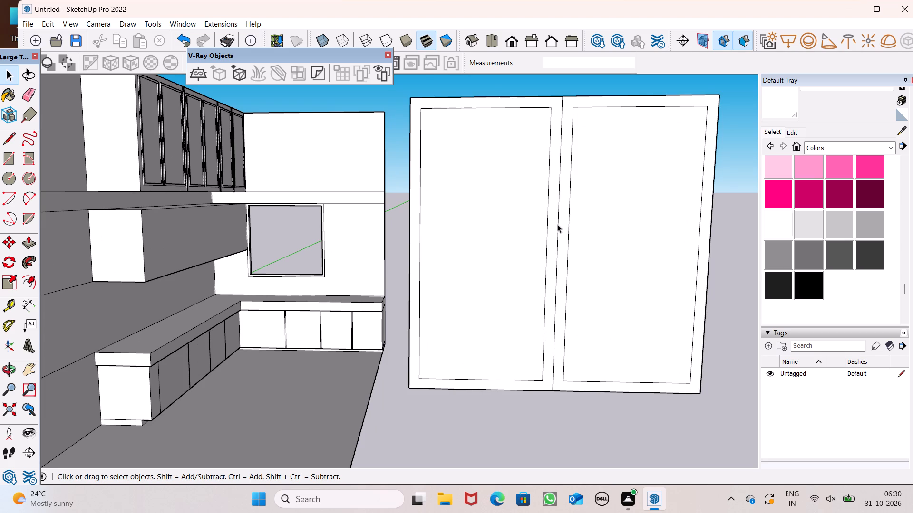
scroll(572, 266, up, 2)
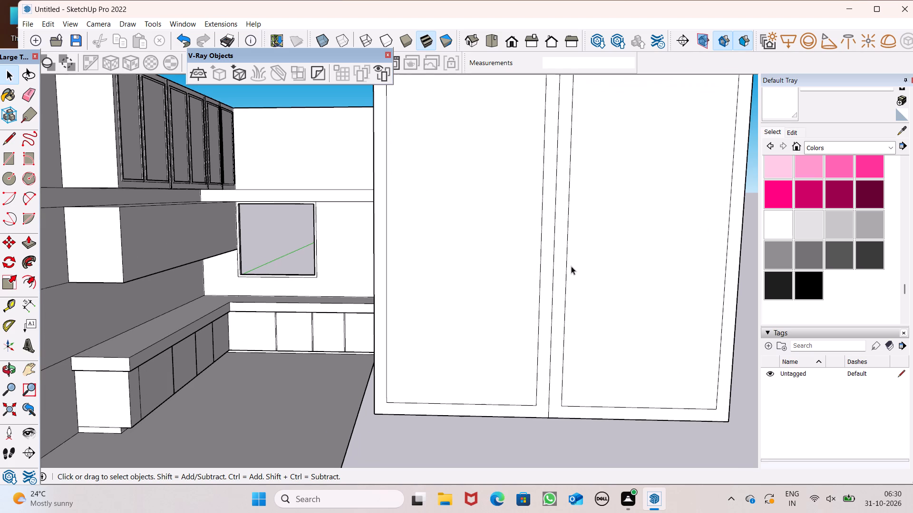
click(554, 268)
scroll(542, 304, down, 6)
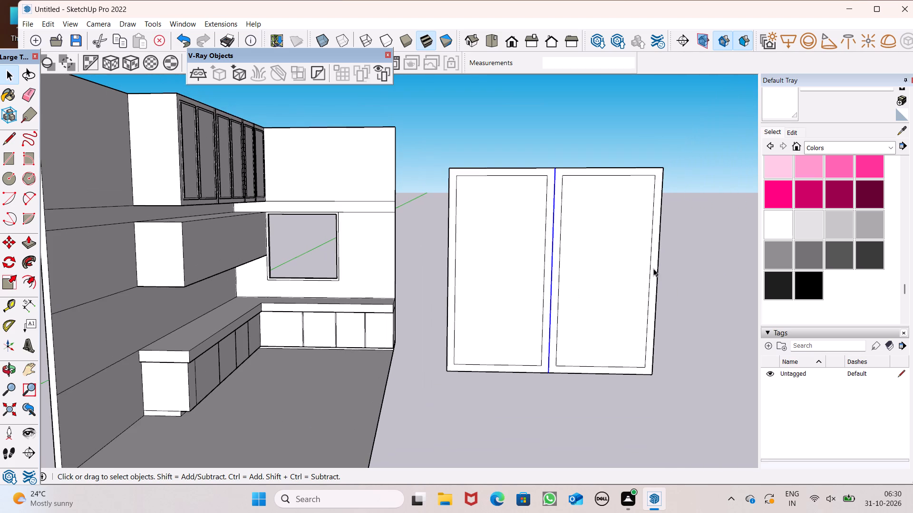
key(m)
key(Return)
scroll(597, 161, up, 4)
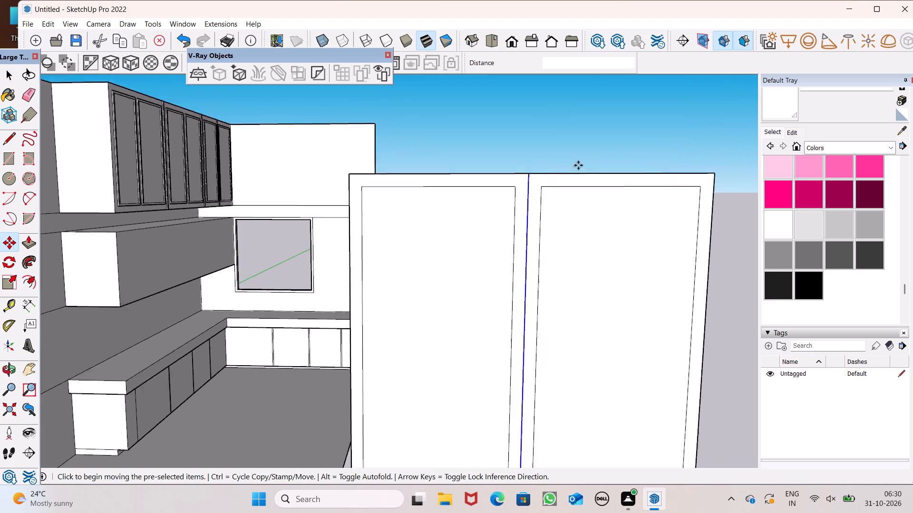
scroll(578, 165, up, 4)
scroll(570, 195, down, 6)
scroll(506, 255, up, 6)
scroll(550, 210, up, 2)
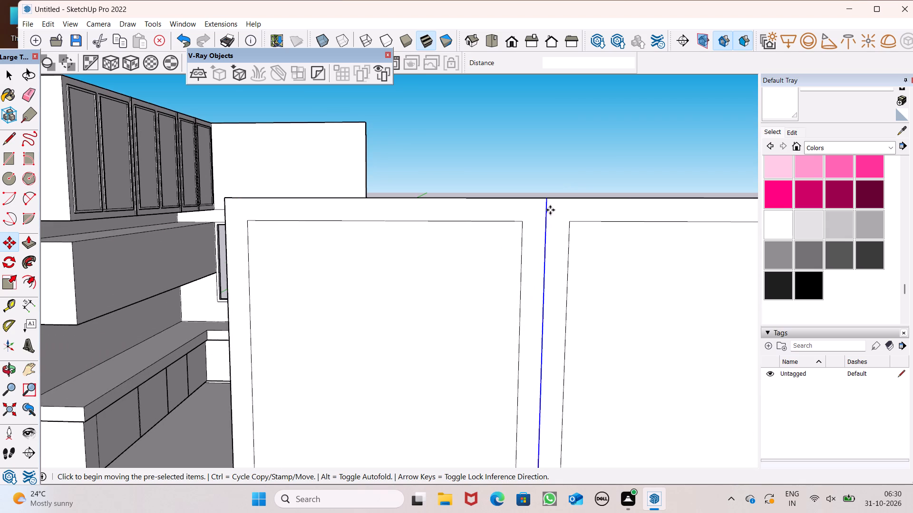
scroll(550, 210, up, 4)
drag(546, 214, 532, 215)
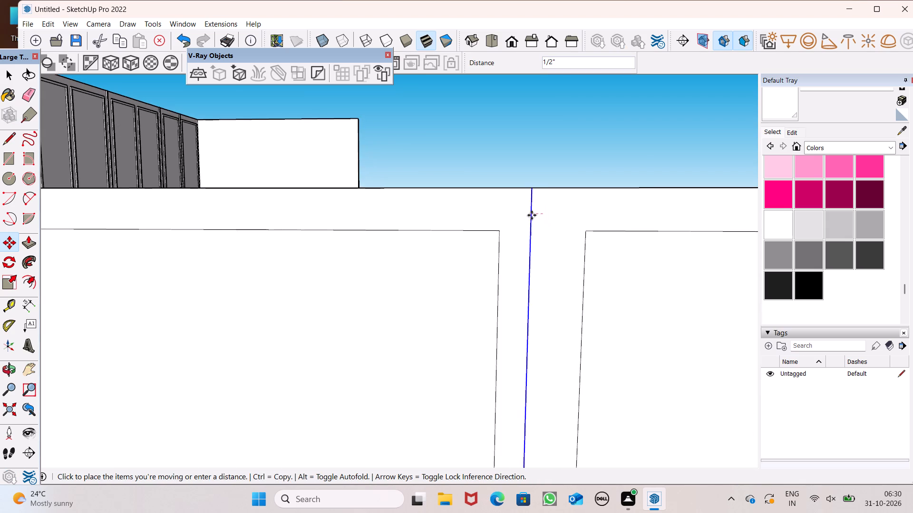
drag(532, 215, 534, 217)
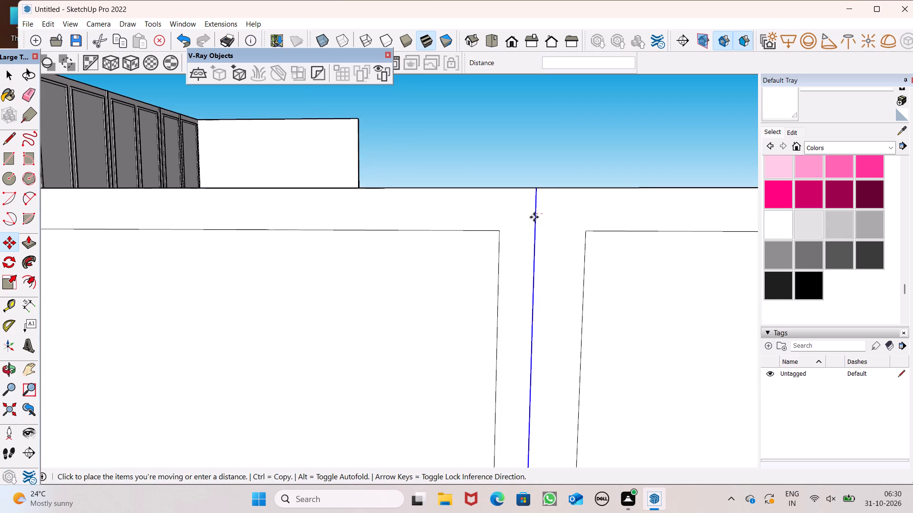
drag(534, 217, 534, 217)
Copy the dividing line about 7/16" toward the farther panel to form a narrow center strip.
drag(536, 221, 544, 219)
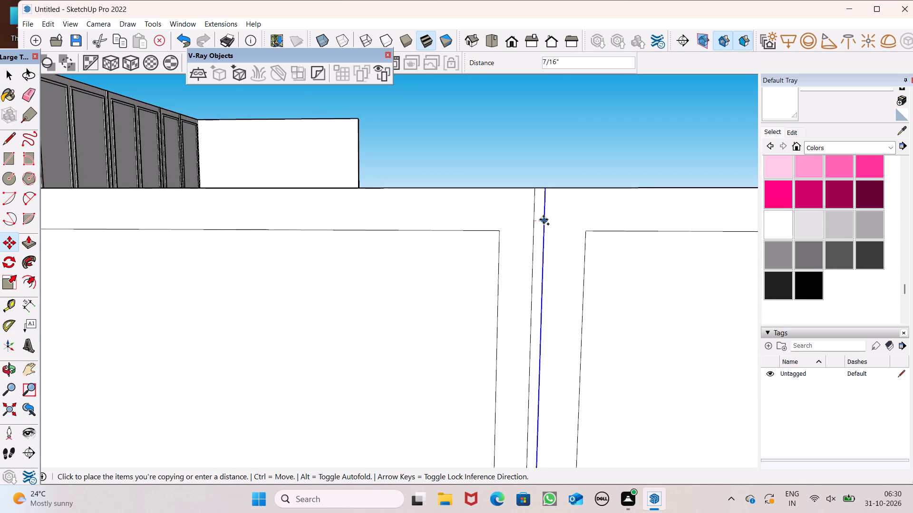
drag(544, 219, 546, 218)
key(space)
click(539, 155)
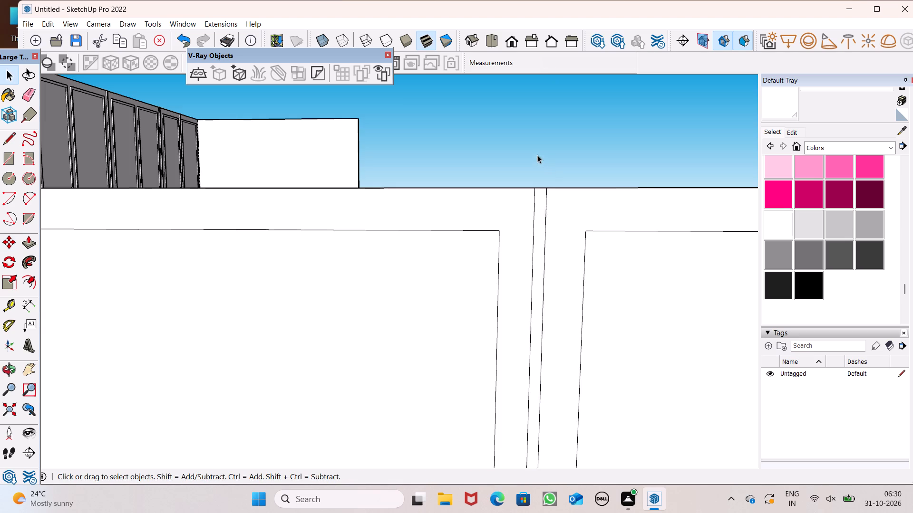
Paint the front faces of both panel frames and the narrow center strip with Color C08 dark brown.
scroll(534, 157, down, 6)
scroll(539, 232, up, 6)
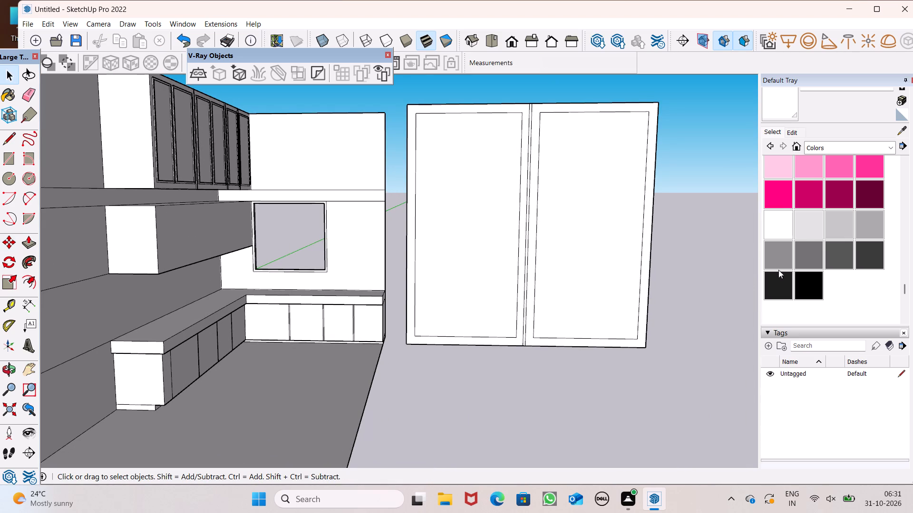
scroll(807, 273, up, 9)
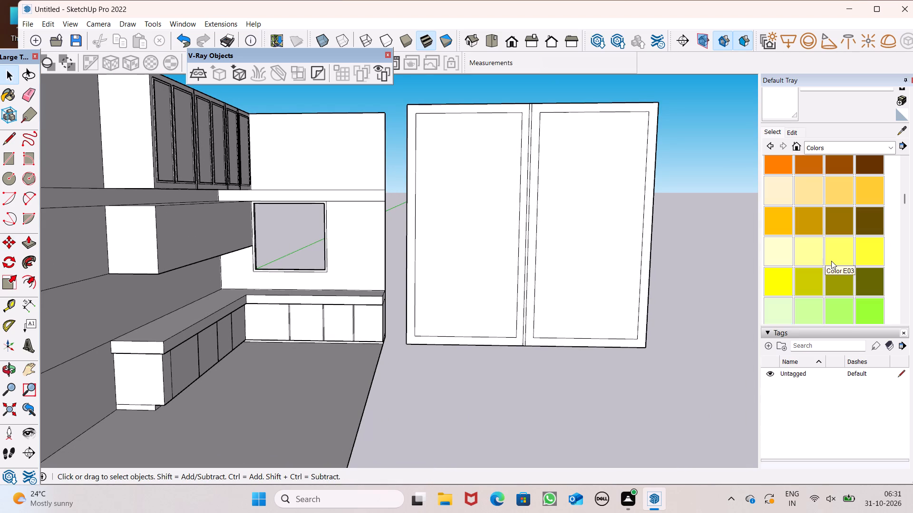
scroll(831, 261, up, 1)
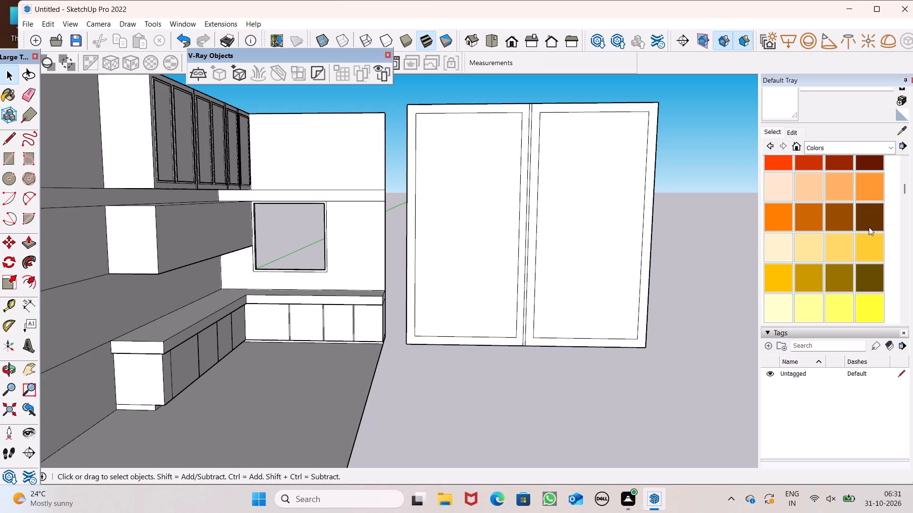
click(869, 227)
scroll(572, 311, up, 3)
click(651, 351)
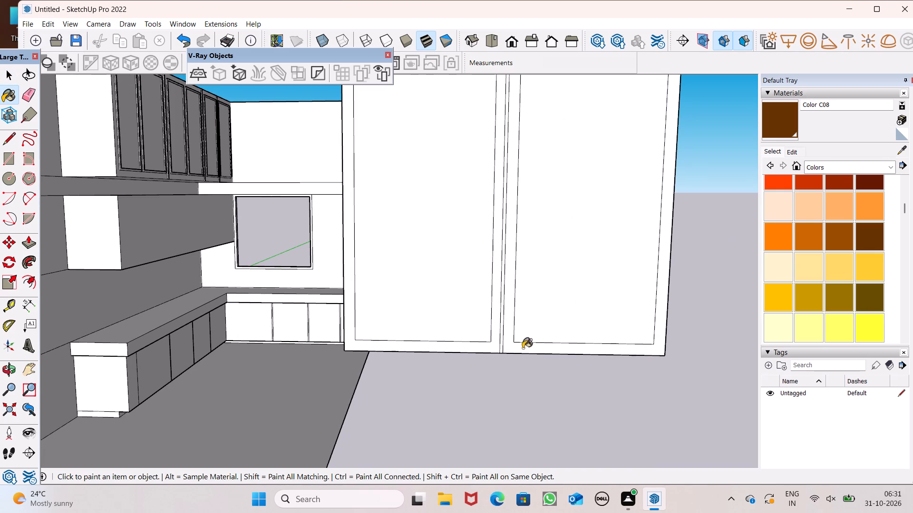
scroll(493, 342, up, 5)
click(485, 355)
scroll(506, 290, down, 5)
scroll(505, 333, up, 4)
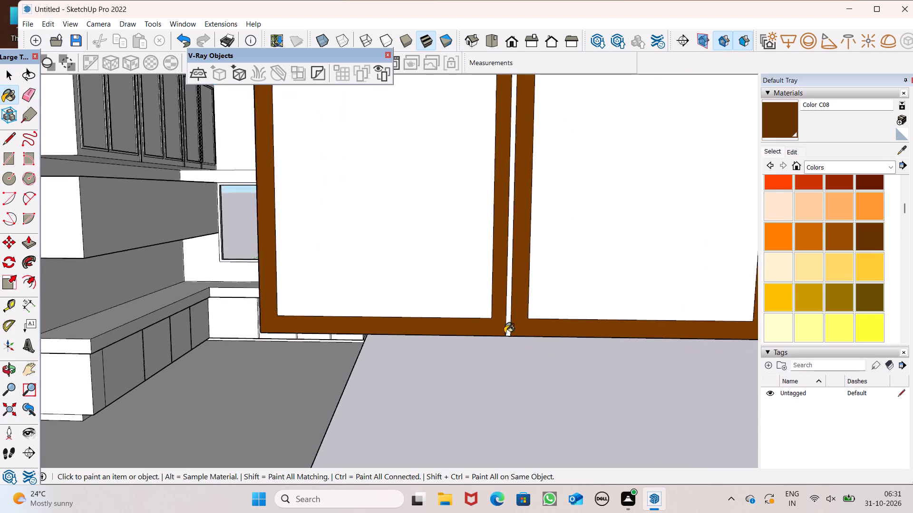
scroll(505, 333, up, 3)
click(509, 323)
Paint the back faces of both panel frames and the center strip with the same Color C08.
scroll(554, 275, down, 6)
middle_drag(562, 277, 383, 393)
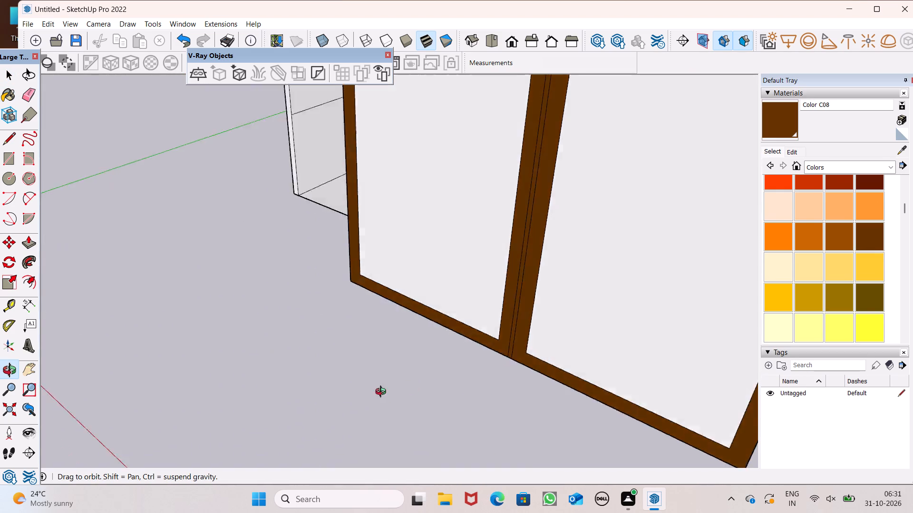
middle_drag(383, 393, 120, 375)
scroll(361, 341, up, 5)
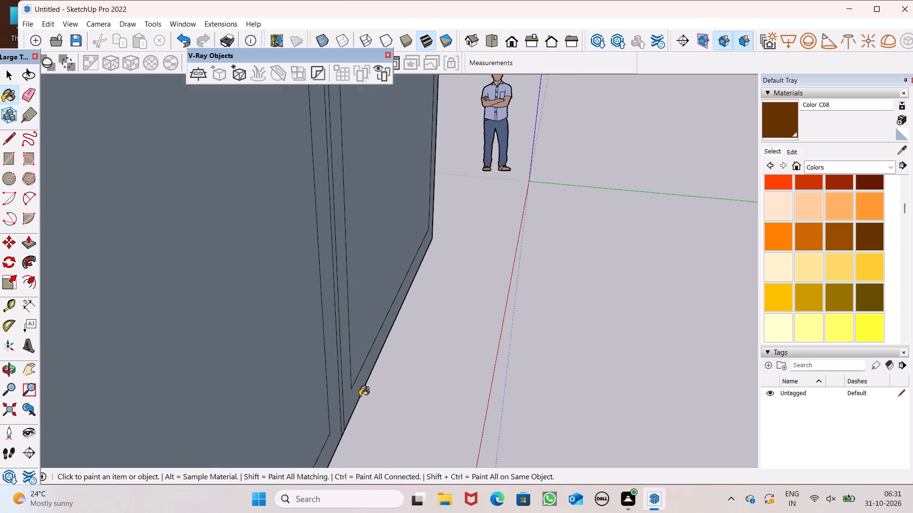
scroll(359, 396, up, 3)
click(350, 418)
click(335, 435)
click(351, 417)
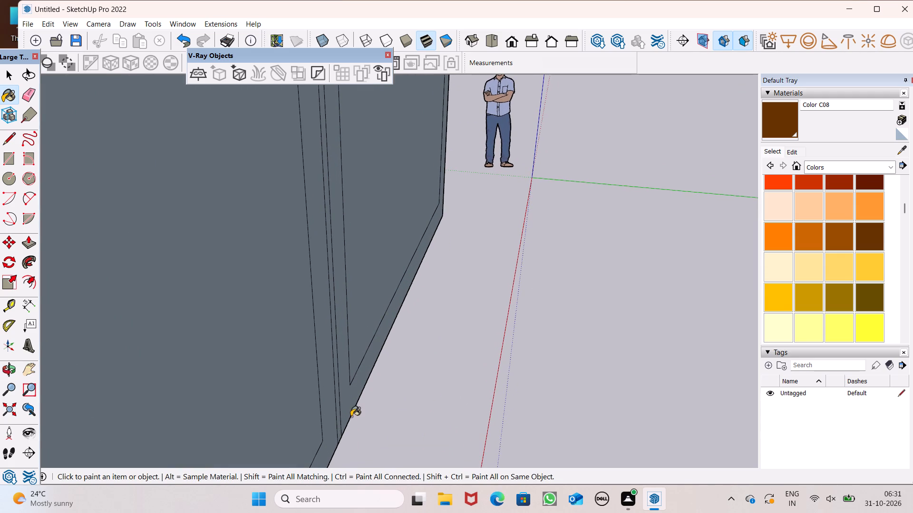
scroll(348, 409, up, 7)
click(343, 408)
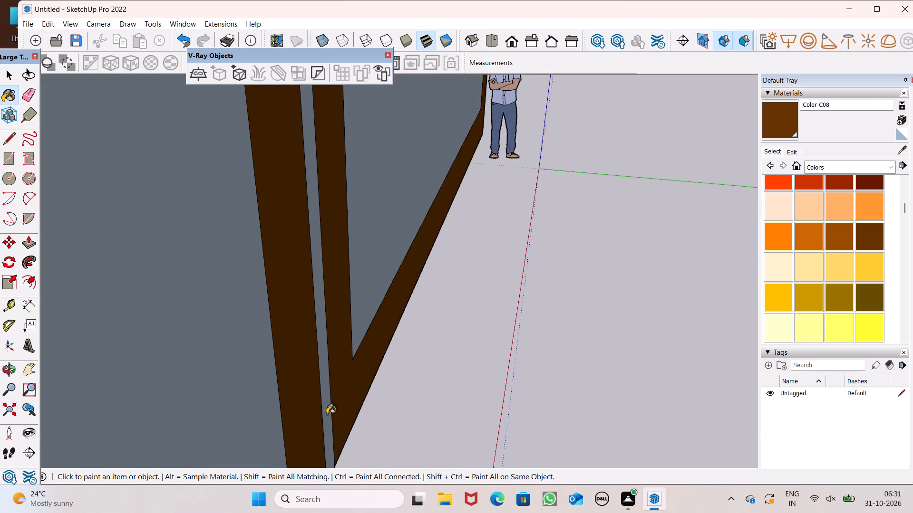
click(327, 414)
Push/Pull the front frame face of the panel farther from the kitchen outward by 1".
scroll(355, 320, down, 7)
middle_drag(335, 360, 634, 342)
scroll(337, 354, down, 8)
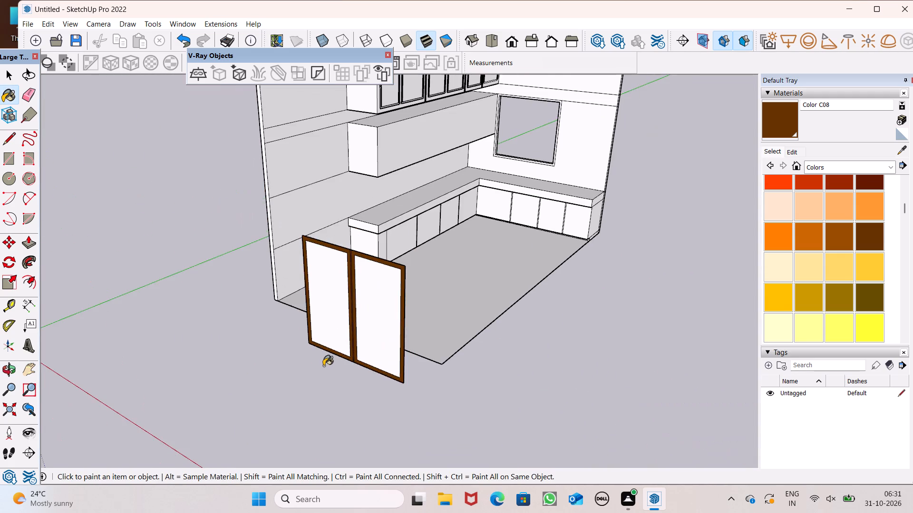
middle_drag(322, 382, 412, 392)
scroll(385, 375, down, 6)
scroll(372, 342, up, 1)
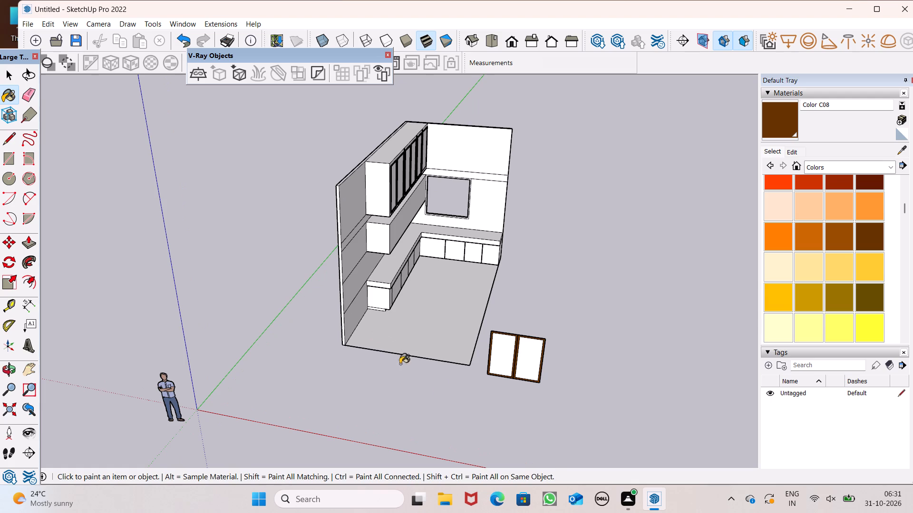
key(space)
scroll(560, 417, up, 7)
scroll(517, 358, down, 3)
middle_drag(526, 367, 527, 368)
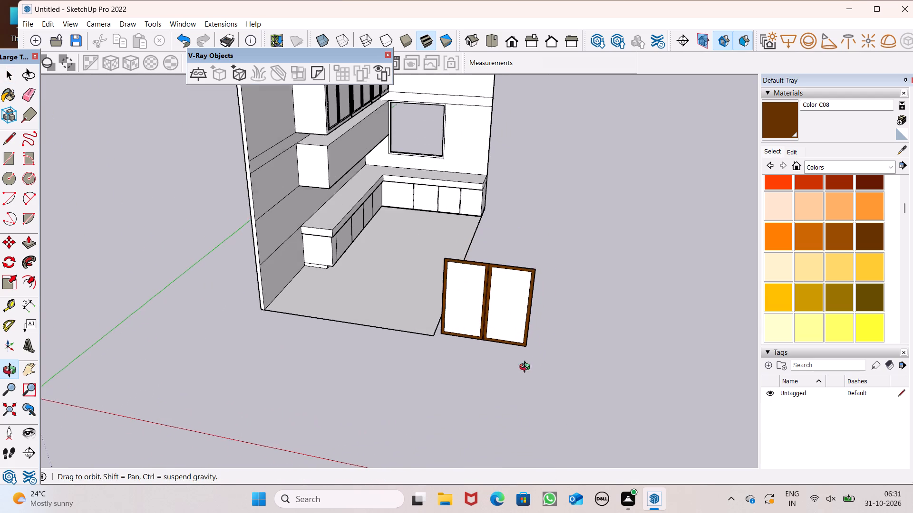
middle_drag(527, 368, 565, 362)
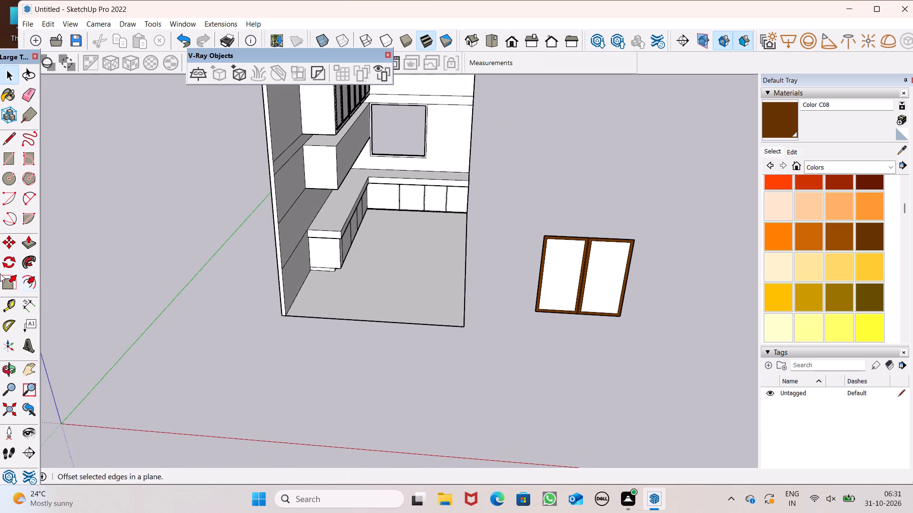
click(28, 247)
scroll(190, 272, down, 2)
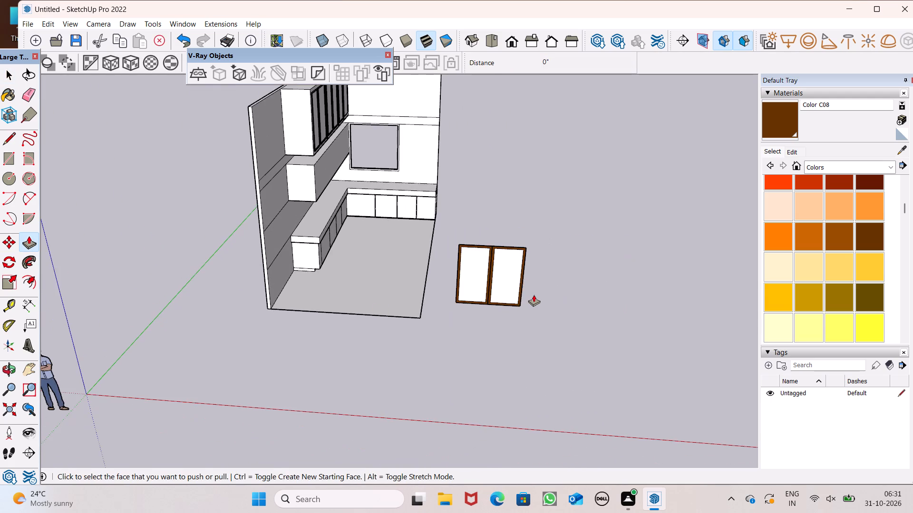
scroll(534, 294, up, 7)
scroll(534, 292, down, 4)
middle_drag(543, 329, 511, 357)
scroll(598, 284, down, 5)
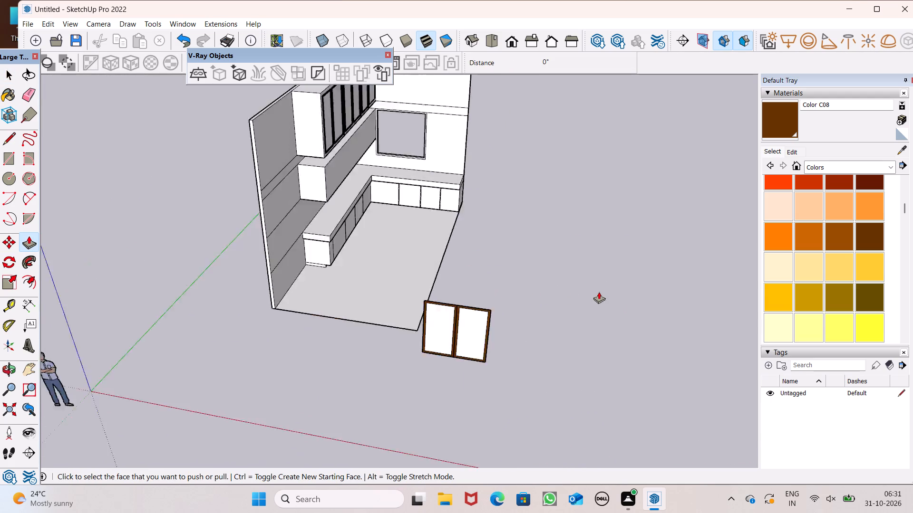
scroll(444, 369, up, 7)
middle_drag(525, 347, 602, 343)
scroll(424, 336, down, 4)
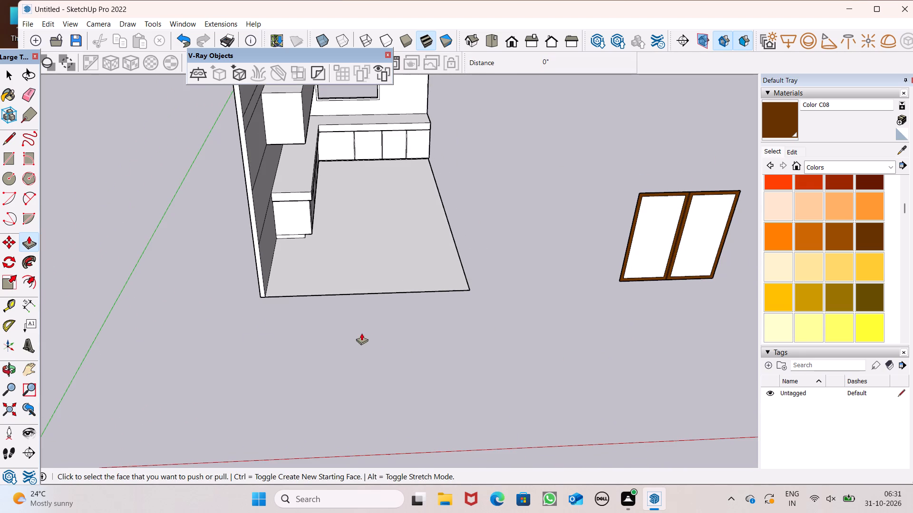
scroll(428, 285, down, 2)
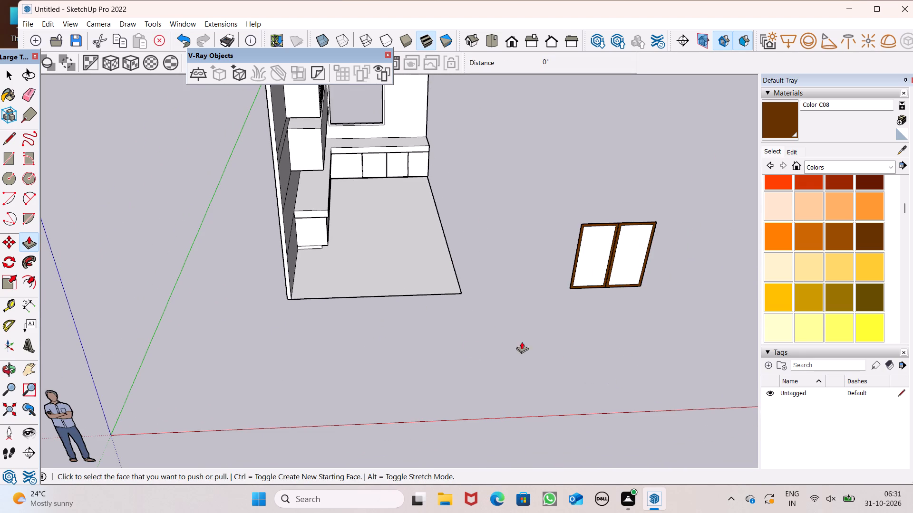
scroll(431, 348, down, 1)
scroll(570, 299, up, 14)
middle_drag(606, 346, 590, 346)
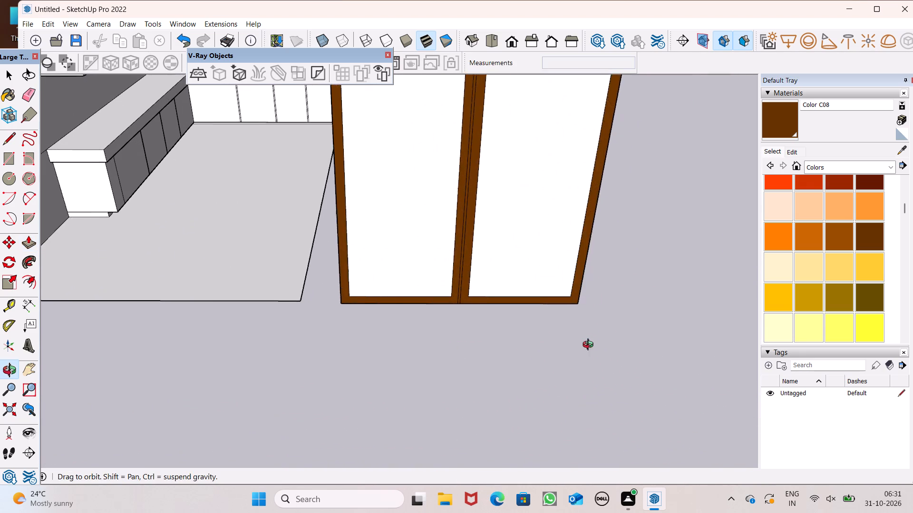
middle_drag(590, 346, 582, 347)
scroll(491, 321, up, 1)
drag(523, 312, 522, 318)
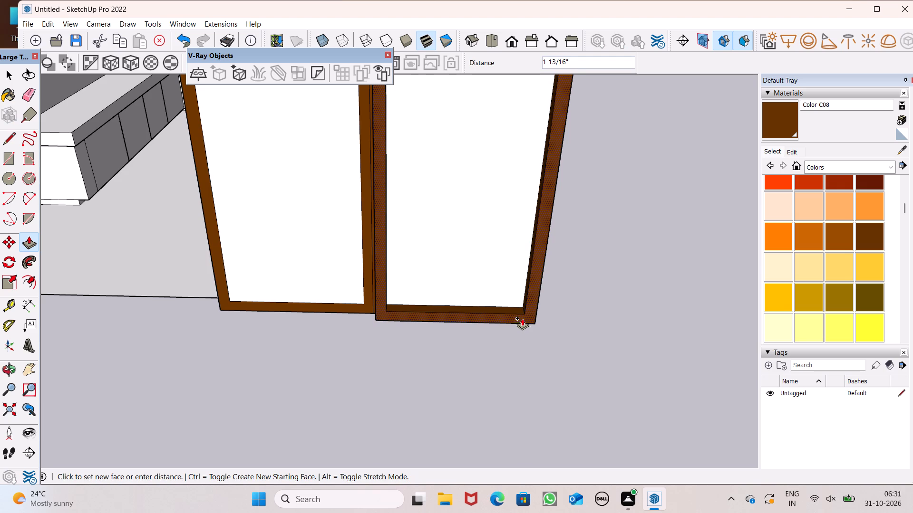
drag(522, 318, 521, 316)
Push/Pull the center strip and the frame of the panel nearer the kitchen outward 1", flush with the other frame.
scroll(576, 335, down, 6)
scroll(456, 320, up, 7)
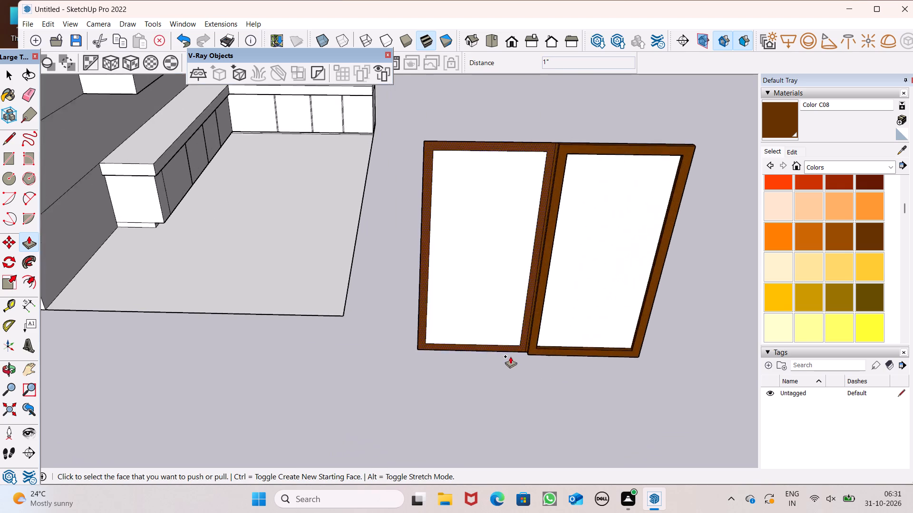
scroll(512, 360, up, 8)
scroll(531, 343, down, 5)
scroll(600, 299, up, 6)
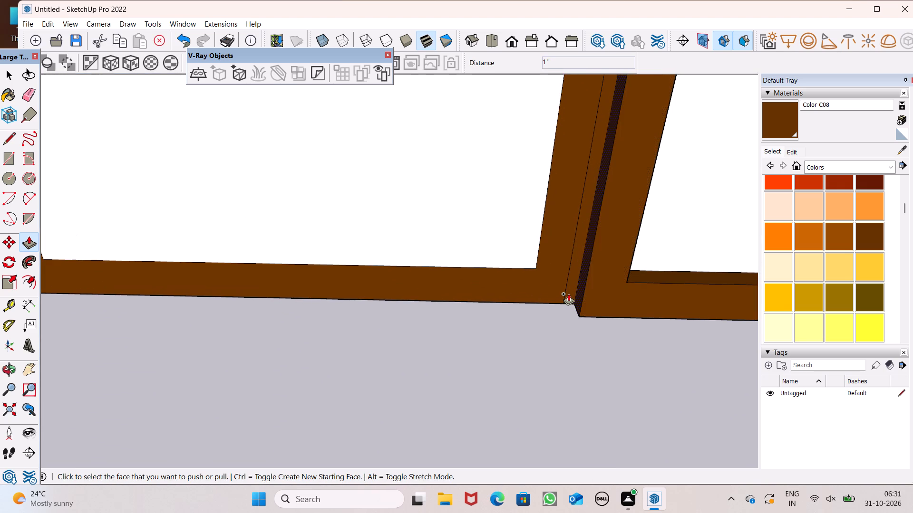
drag(568, 294, 589, 310)
drag(548, 296, 553, 303)
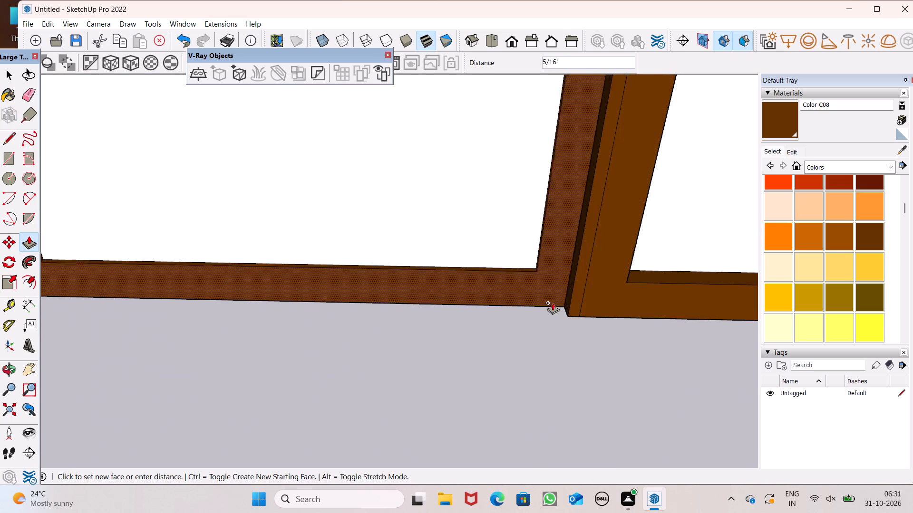
drag(553, 303, 592, 291)
Examine the thickened window unit from several sides, including how it sits relative to the kitchen.
scroll(499, 283, down, 6)
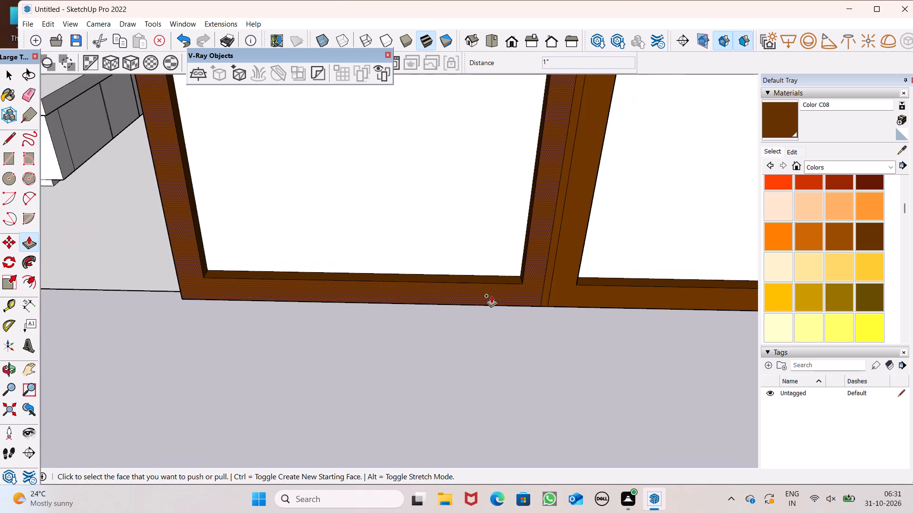
scroll(566, 307, down, 9)
middle_drag(628, 332, 456, 361)
scroll(599, 307, down, 1)
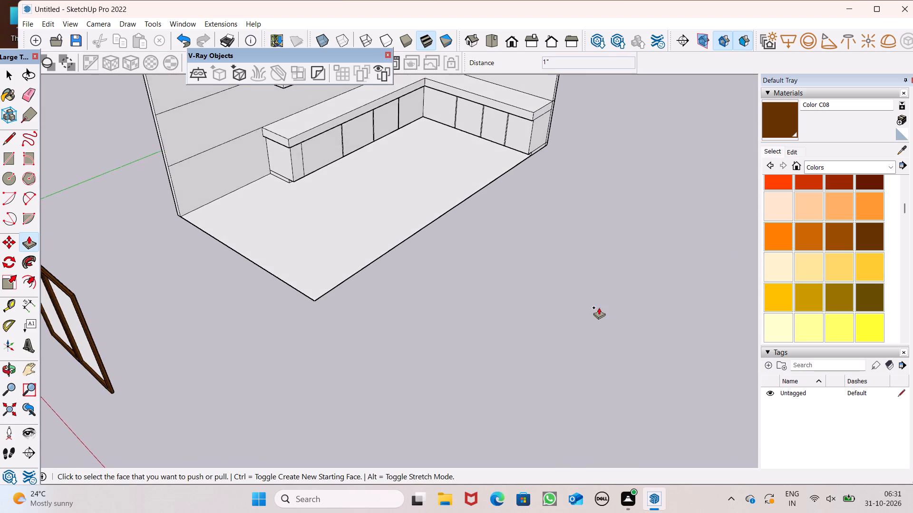
scroll(599, 307, down, 6)
middle_drag(640, 298, 406, 369)
scroll(657, 339, up, 1)
scroll(655, 360, down, 6)
middle_drag(470, 358, 456, 353)
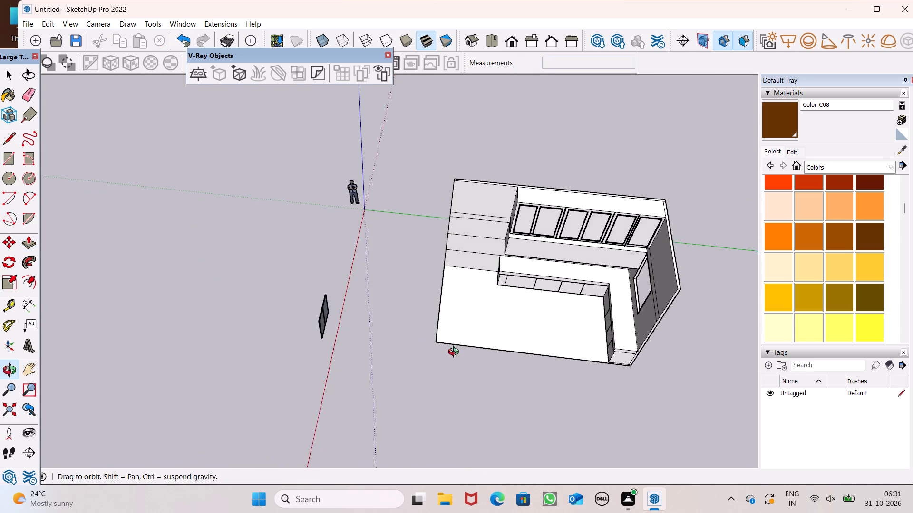
middle_drag(456, 353, 414, 332)
scroll(392, 305, up, 1)
scroll(389, 305, down, 1)
scroll(377, 305, up, 5)
scroll(373, 245, down, 7)
scroll(337, 297, up, 14)
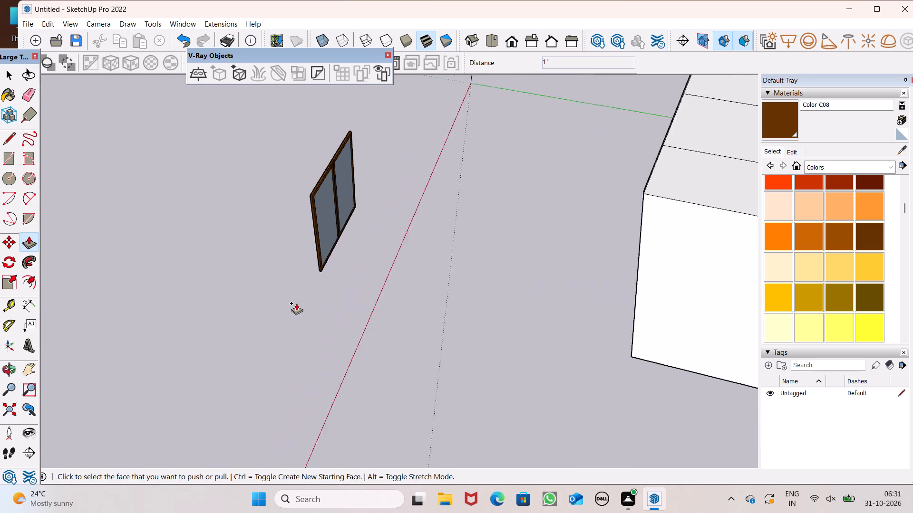
scroll(296, 303, up, 2)
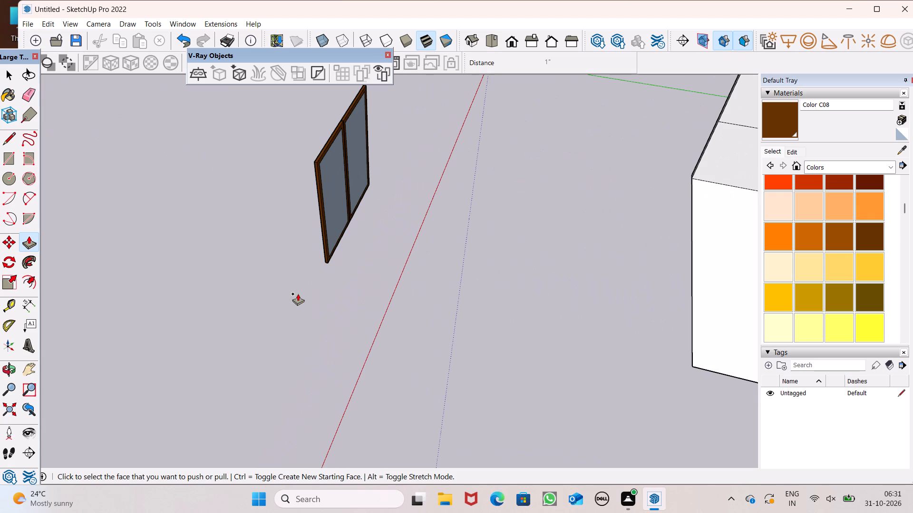
scroll(356, 294, down, 5)
middle_drag(366, 286, 332, 179)
scroll(344, 229, up, 8)
key(space)
Paint the panes of both window panels with Translucent Glass Gray from the Glass and Mirrors materials.
scroll(335, 233, down, 6)
middle_drag(334, 283, 852, 260)
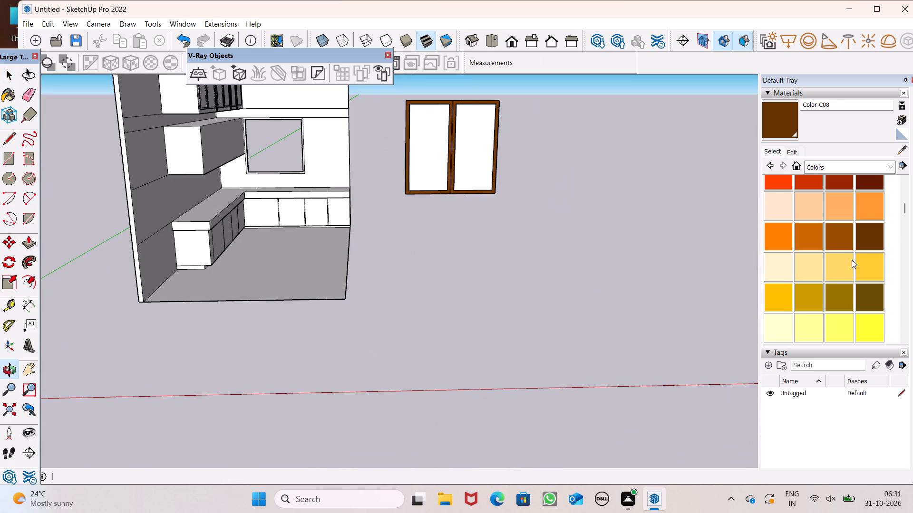
click(858, 168)
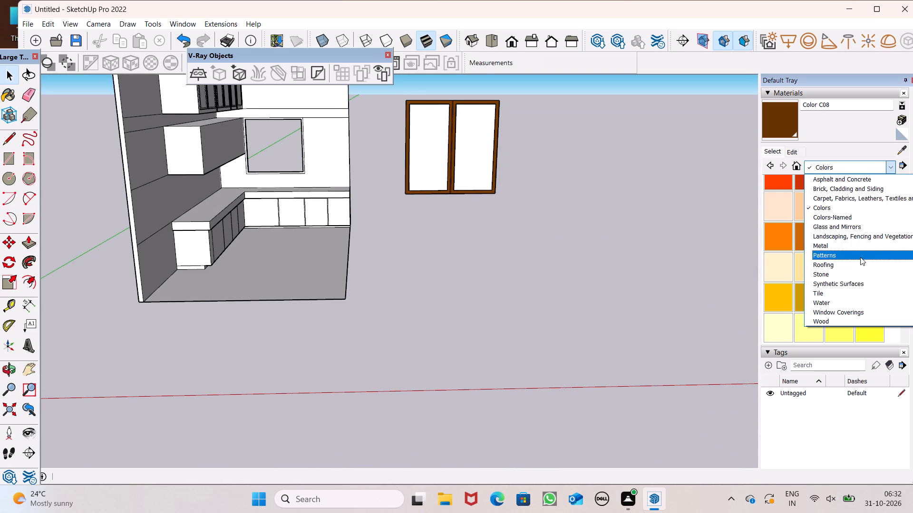
click(848, 229)
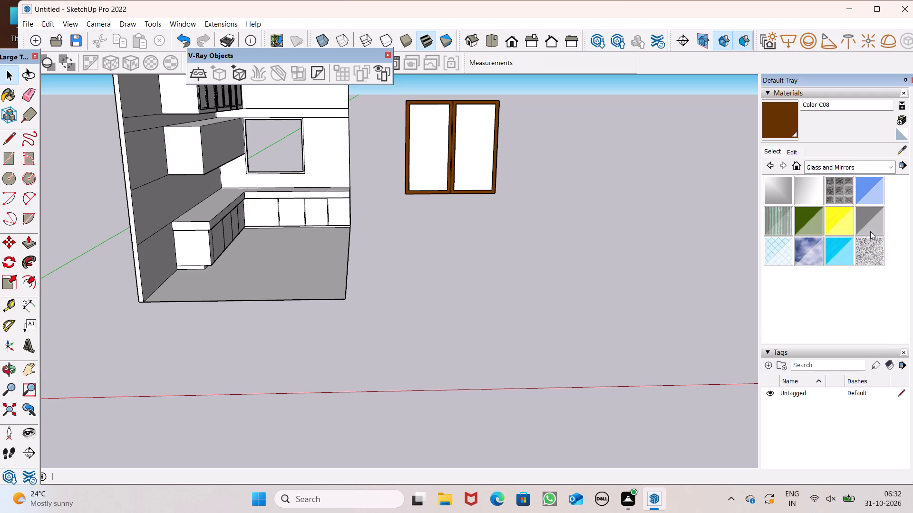
click(870, 231)
scroll(478, 162, up, 5)
click(478, 162)
click(406, 153)
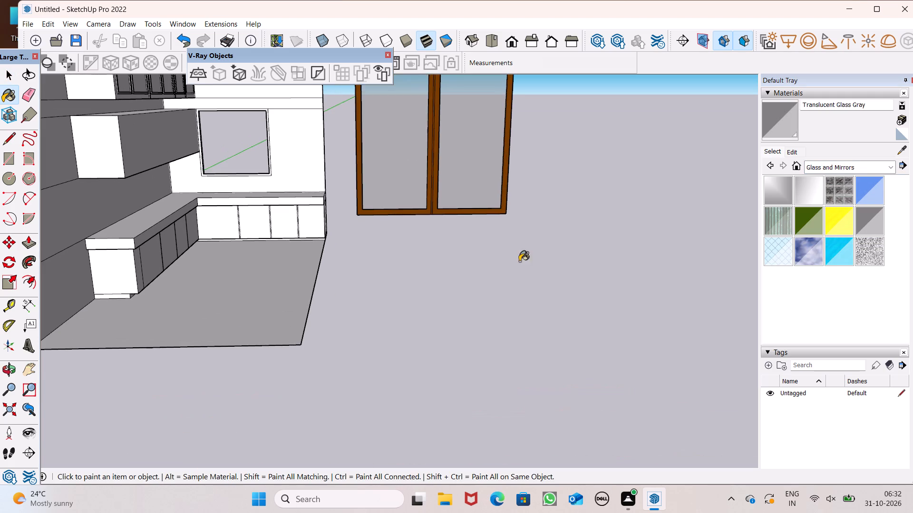
scroll(523, 272, down, 3)
key(space)
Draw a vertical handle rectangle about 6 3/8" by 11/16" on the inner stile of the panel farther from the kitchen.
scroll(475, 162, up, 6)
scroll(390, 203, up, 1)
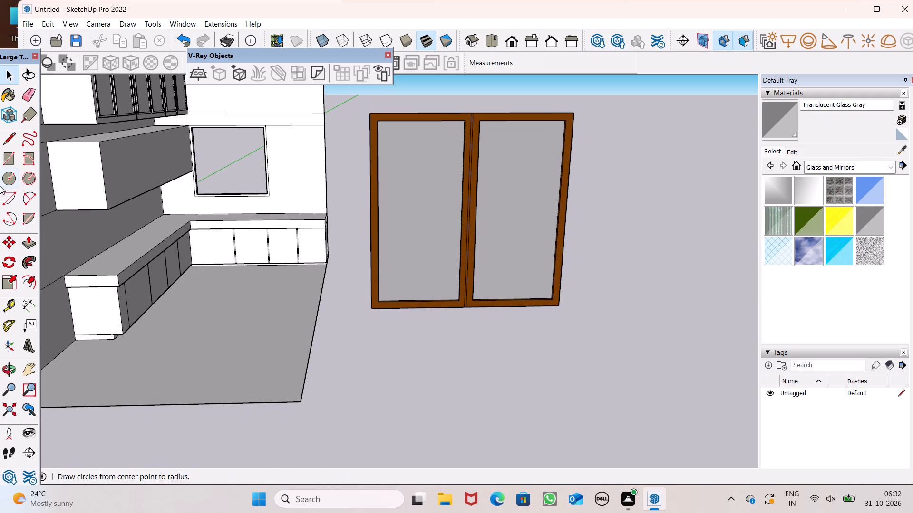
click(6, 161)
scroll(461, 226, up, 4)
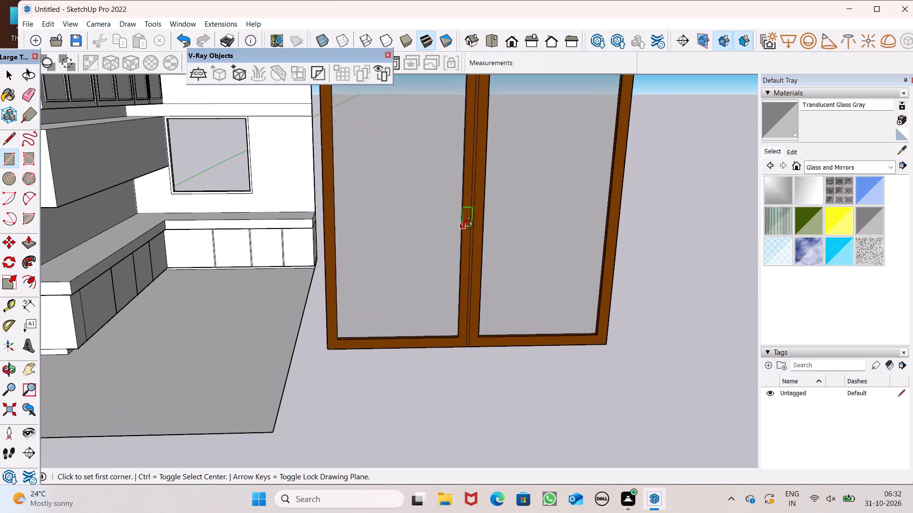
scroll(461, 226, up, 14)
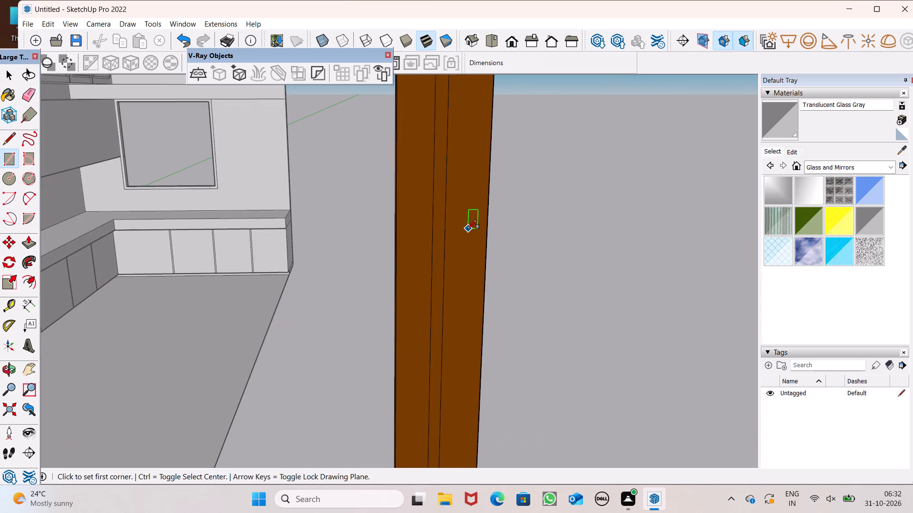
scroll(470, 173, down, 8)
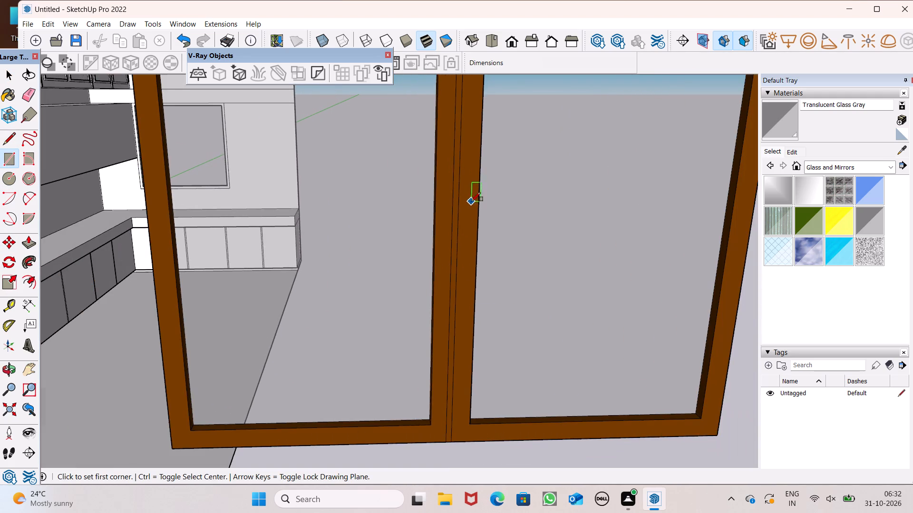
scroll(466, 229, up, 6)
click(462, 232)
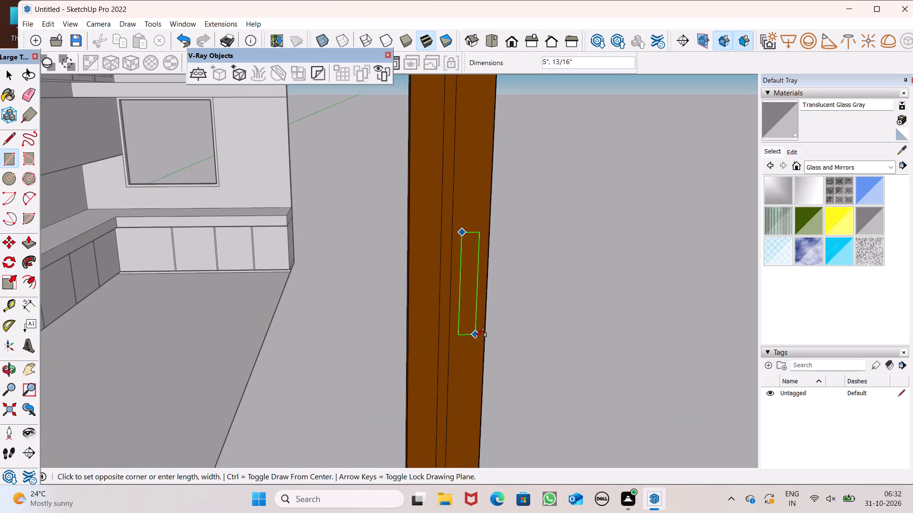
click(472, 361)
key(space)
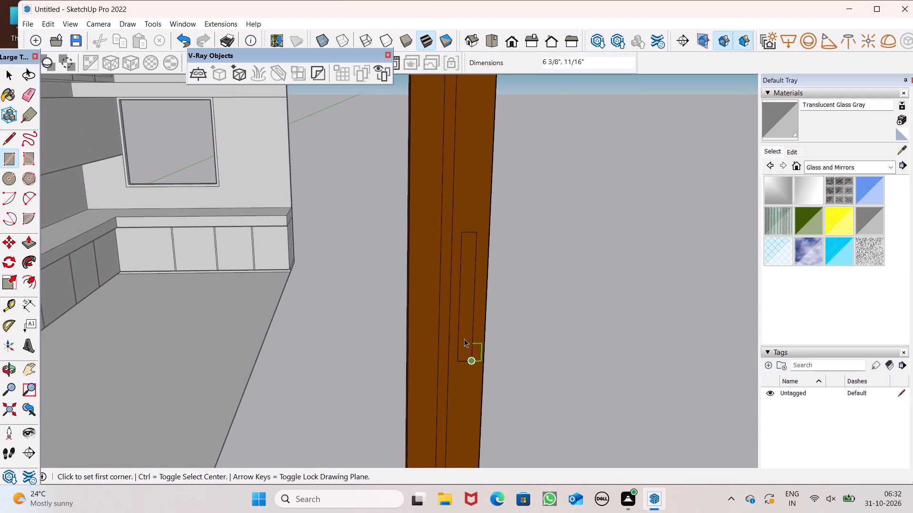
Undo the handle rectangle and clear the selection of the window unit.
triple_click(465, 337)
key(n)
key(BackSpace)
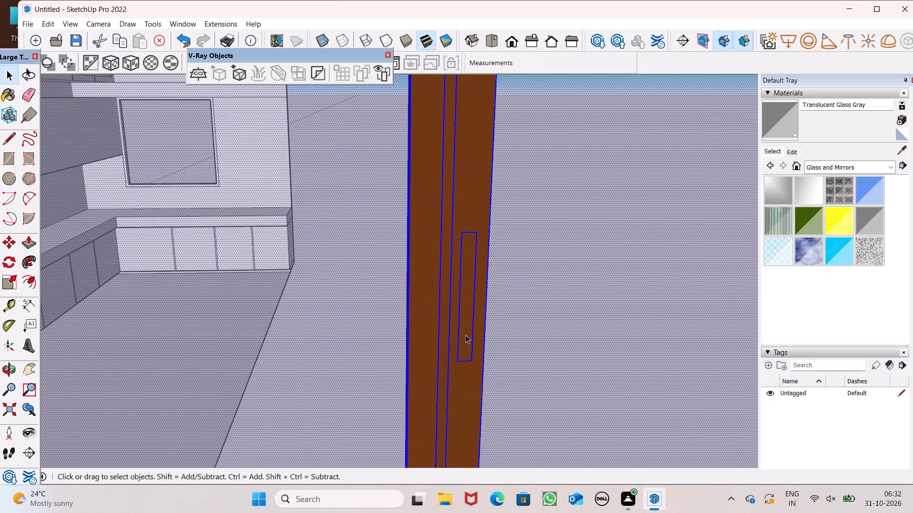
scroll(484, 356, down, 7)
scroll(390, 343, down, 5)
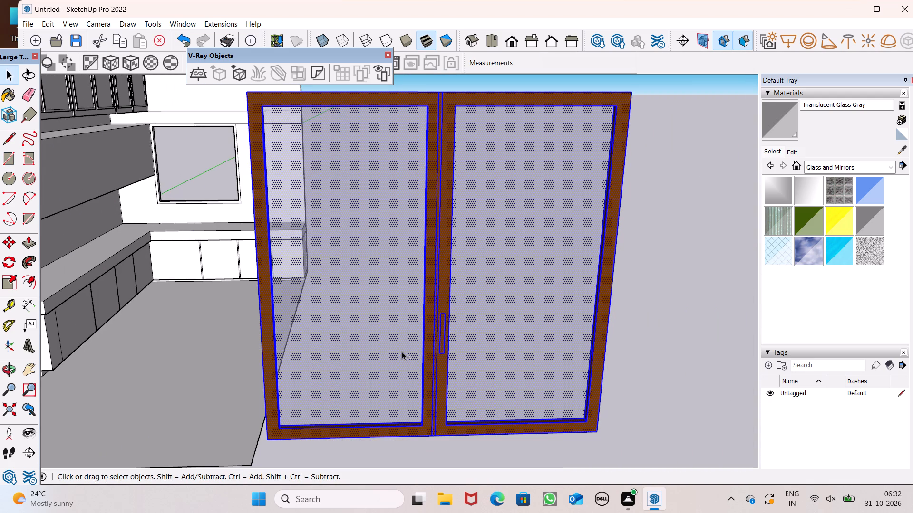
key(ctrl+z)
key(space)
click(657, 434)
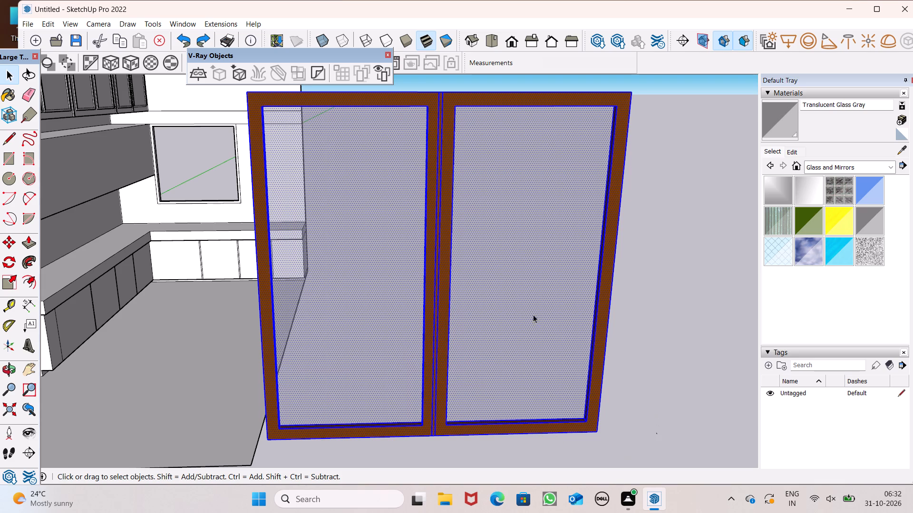
Draw a taller, slim vertical handle rectangle on the inner stile of the panel farther from the kitchen, beside the center strip.
scroll(498, 272, down, 15)
middle_drag(541, 321, 492, 330)
scroll(493, 335, up, 1)
scroll(597, 278, down, 6)
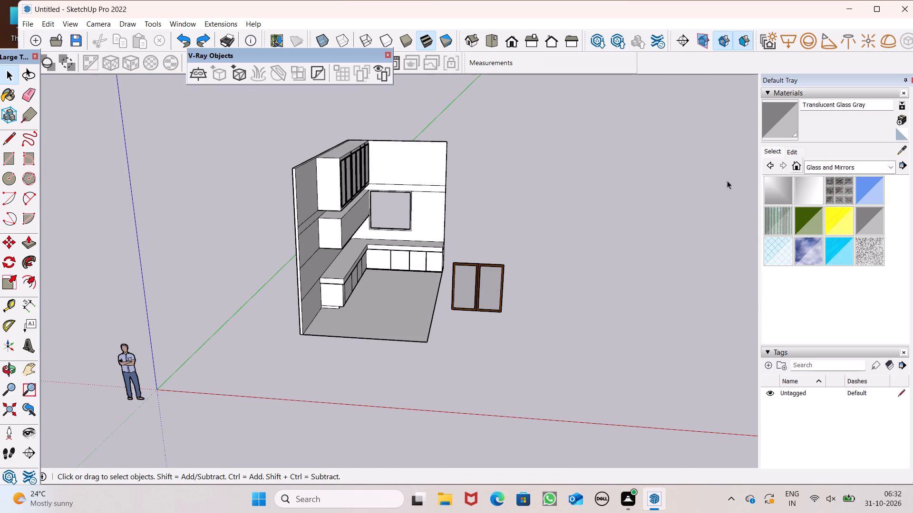
scroll(457, 221, down, 1)
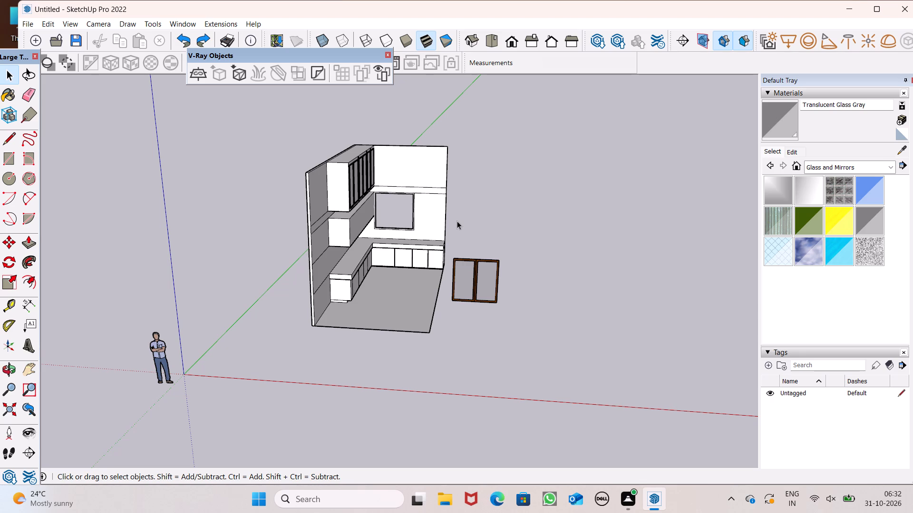
scroll(477, 304, up, 15)
middle_drag(482, 343, 505, 343)
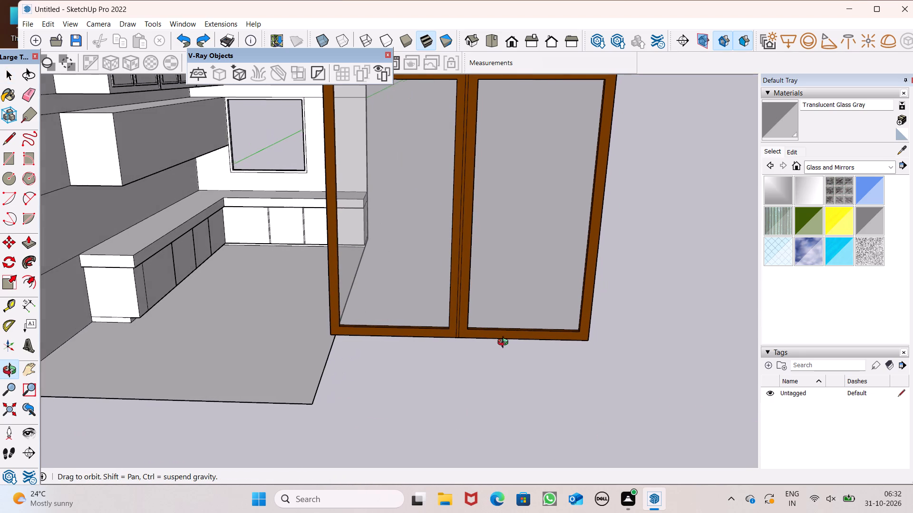
middle_drag(505, 343, 501, 339)
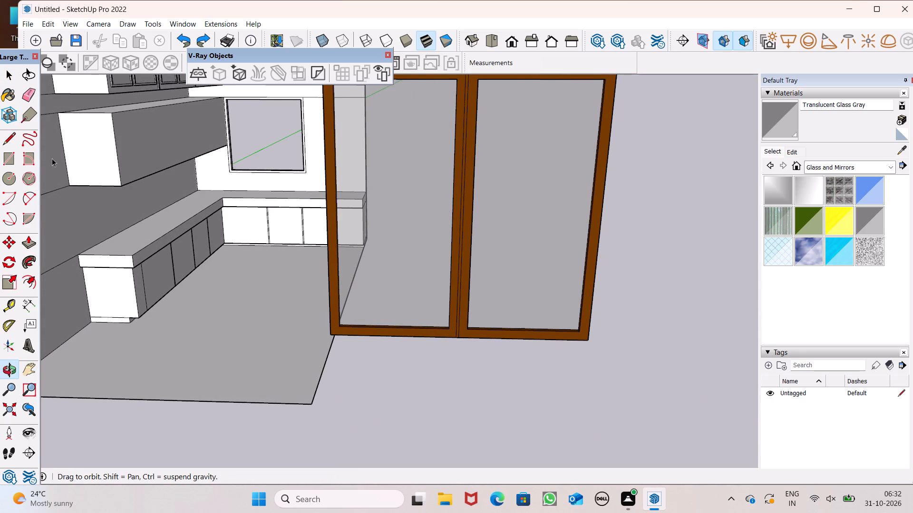
click(17, 160)
scroll(396, 231, up, 7)
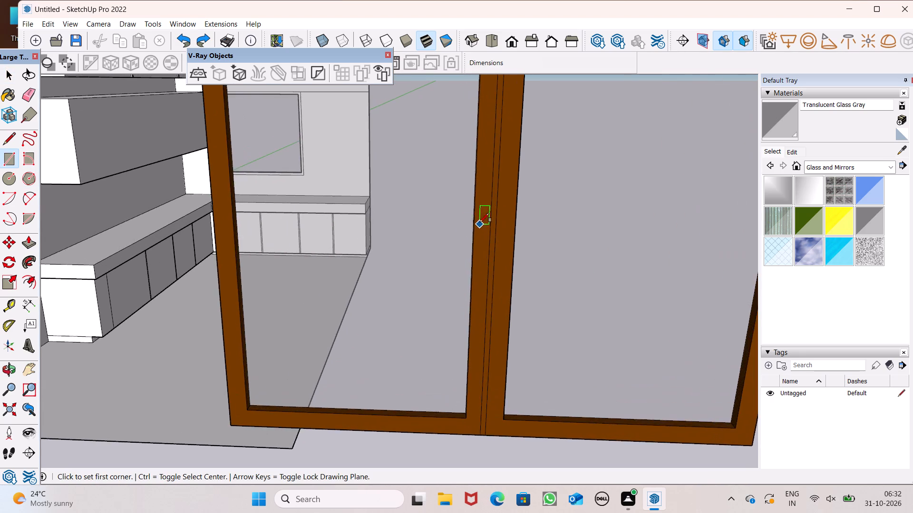
scroll(486, 210, up, 6)
click(515, 195)
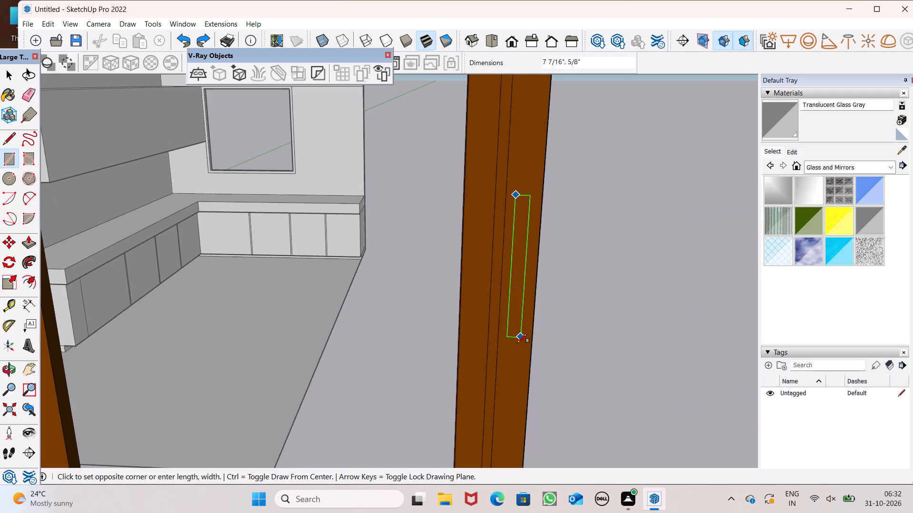
click(518, 364)
scroll(495, 315, down, 3)
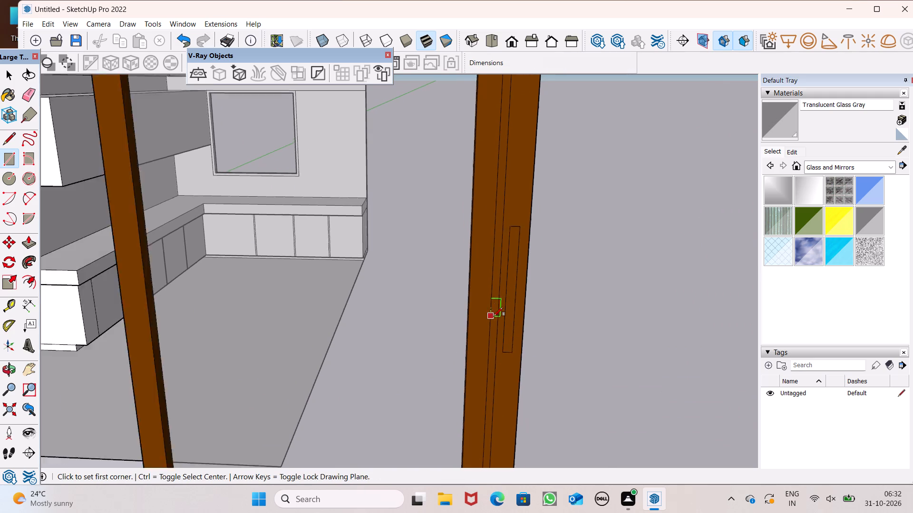
scroll(494, 316, down, 3)
middle_drag(541, 423, 561, 382)
key(space)
Copy the handle rectangle about 2" horizontally across the center strip onto the inner stile of the panel nearer the kitchen.
scroll(459, 373, down, 5)
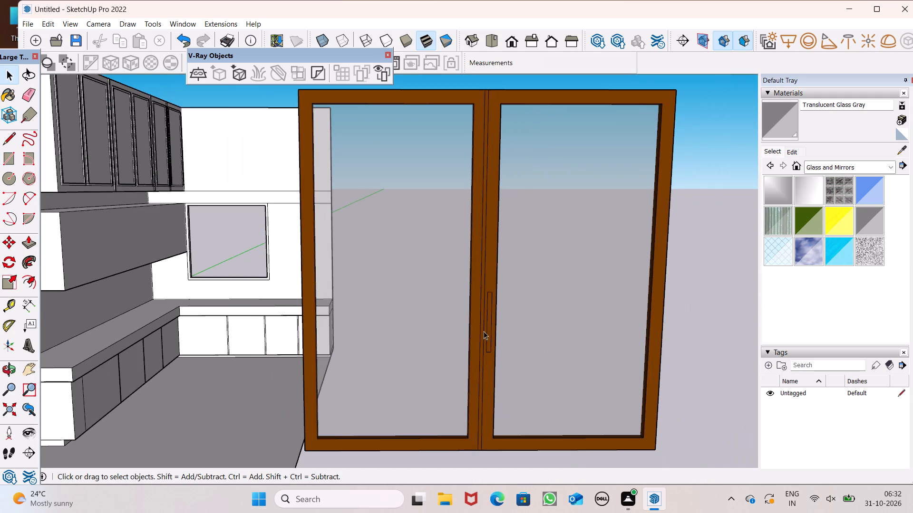
scroll(502, 302, up, 11)
double_click(482, 347)
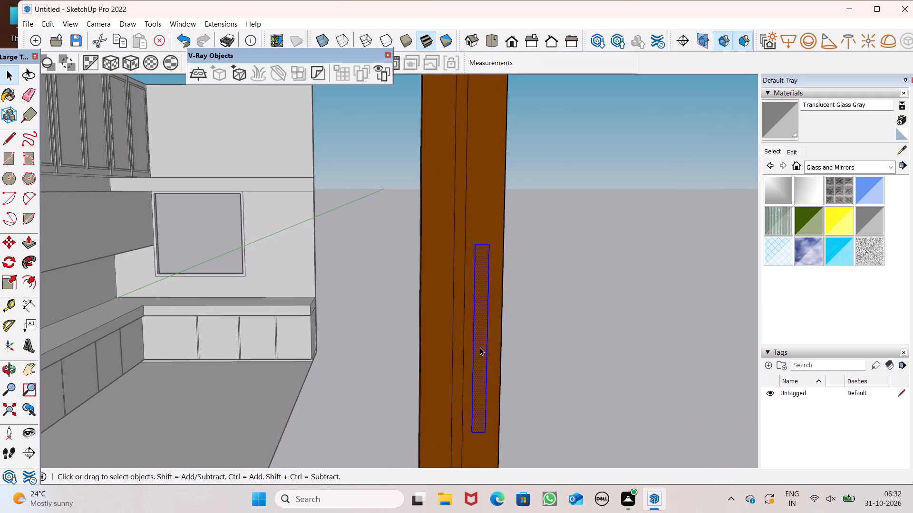
key(m)
key(Return)
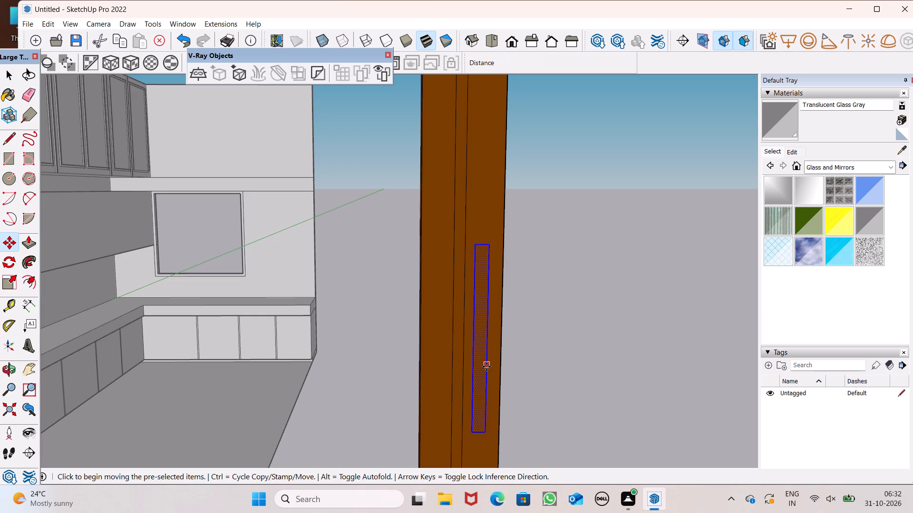
ctrl+drag(485, 366, 444, 369)
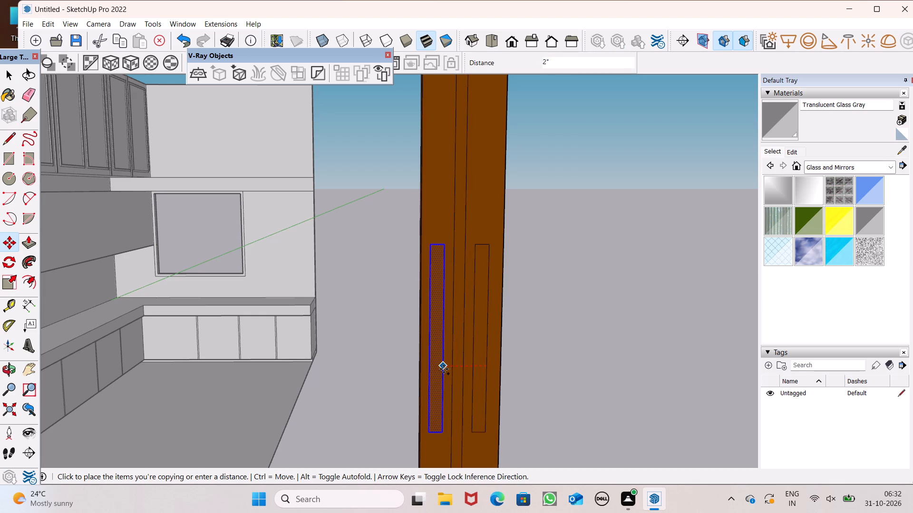
ctrl+drag(444, 369, 443, 369)
scroll(430, 304, down, 7)
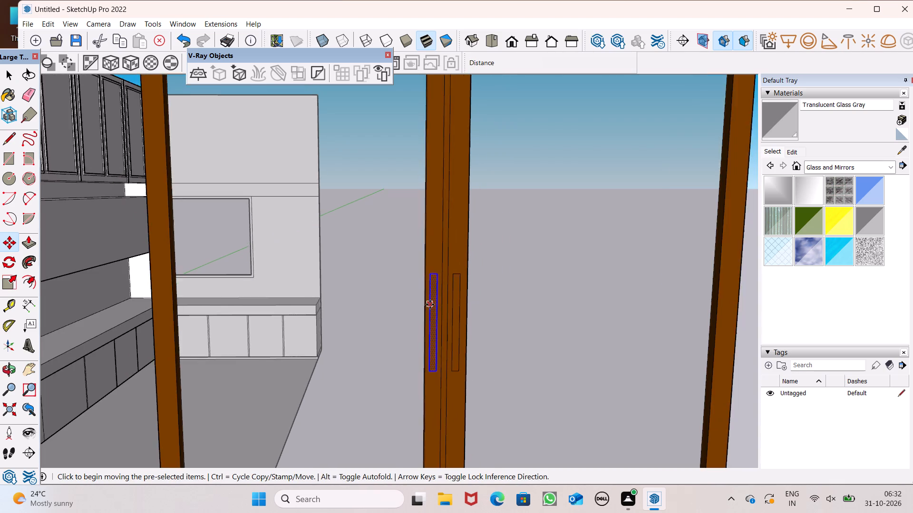
scroll(430, 306, down, 5)
key(space)
click(681, 328)
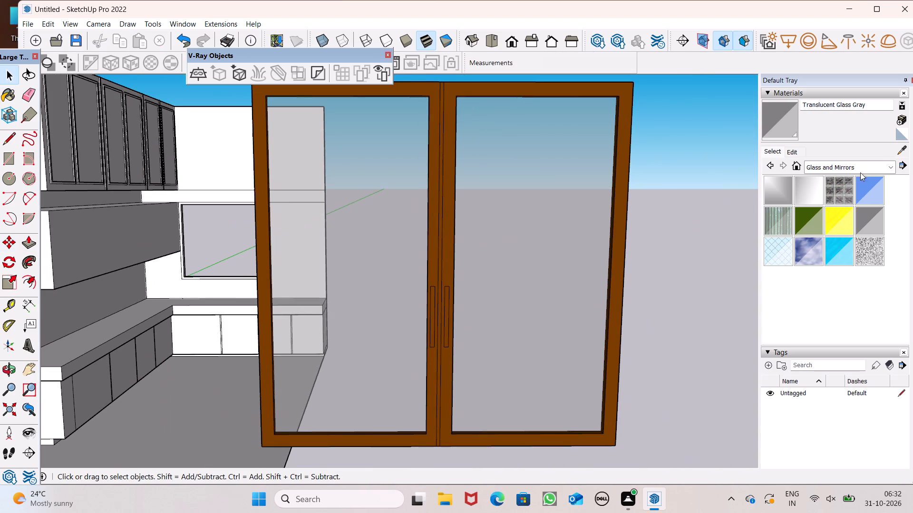
Paint the handle rectangle on the panel nearer the kitchen with Steel Brushed Stainless from the Metal materials.
click(854, 163)
click(832, 244)
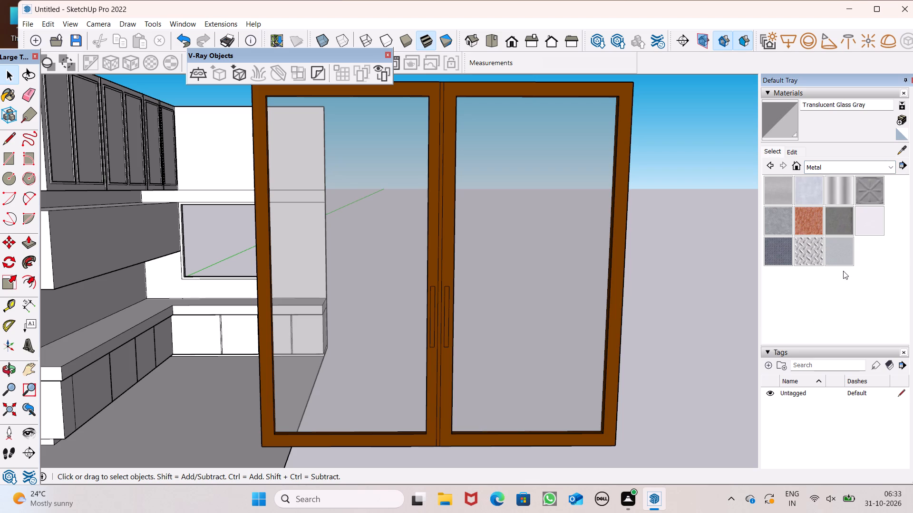
click(864, 221)
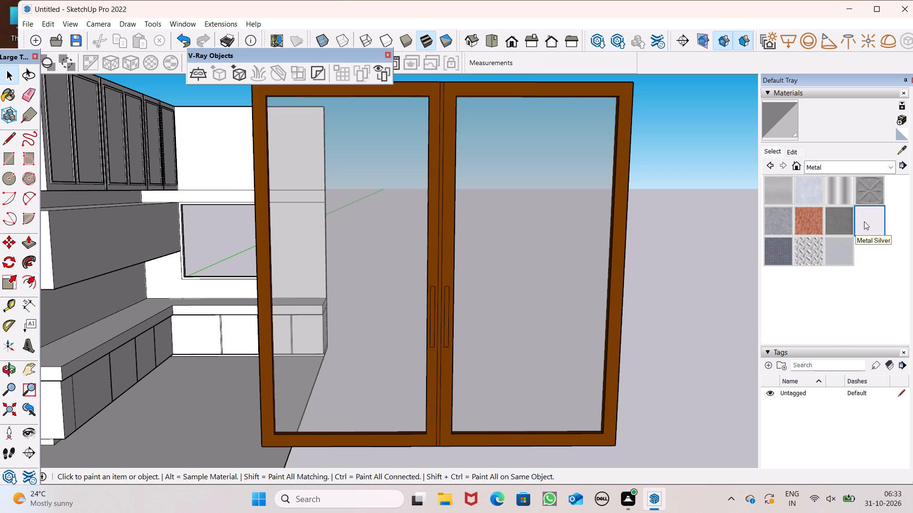
click(840, 228)
click(838, 253)
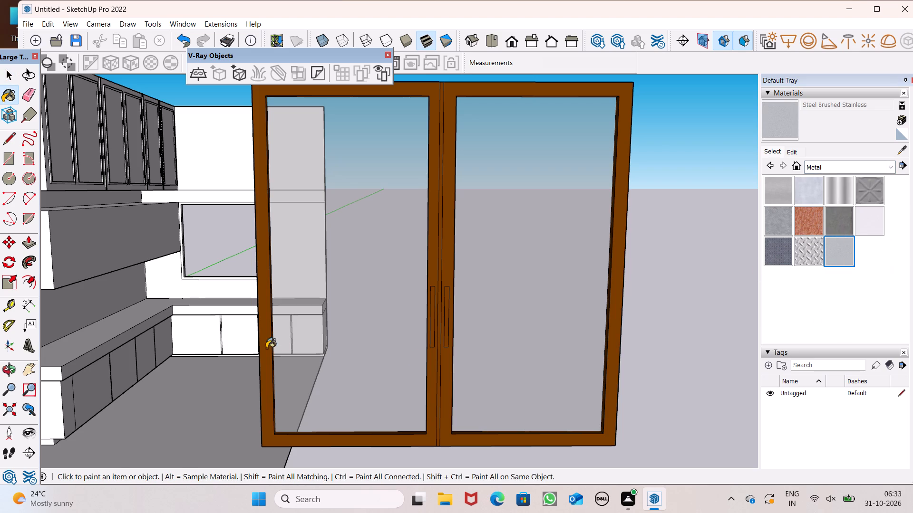
scroll(355, 326, up, 8)
scroll(497, 332, up, 6)
click(480, 353)
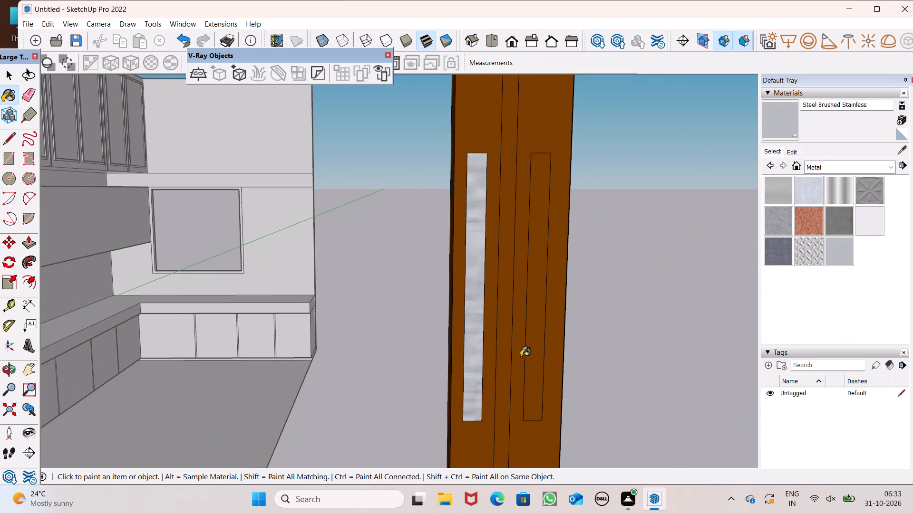
Paint the handle rectangle on the panel farther from the kitchen with Steel Brushed Stainless.
click(534, 344)
key(space)
Extrude both steel handle rectangles outward from the window's inner stiles by 7/16".
scroll(463, 250, down, 8)
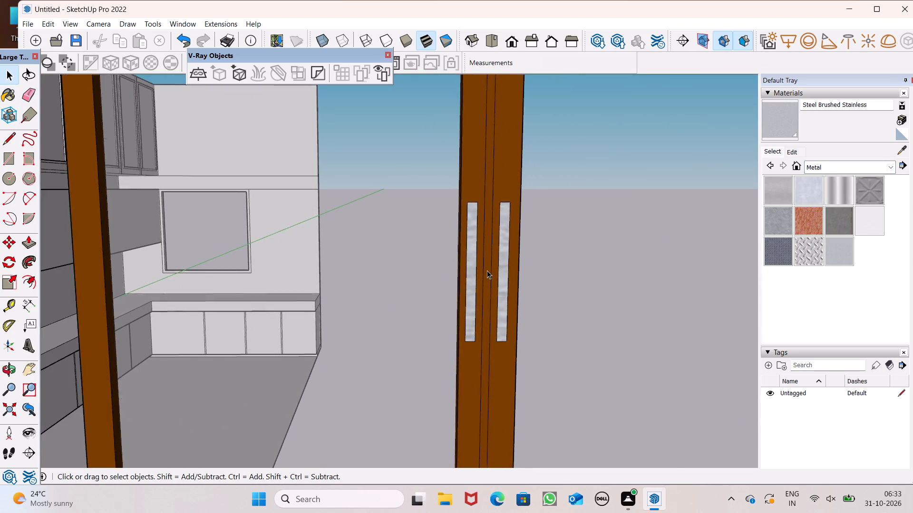
scroll(487, 270, down, 2)
middle_drag(464, 331, 501, 381)
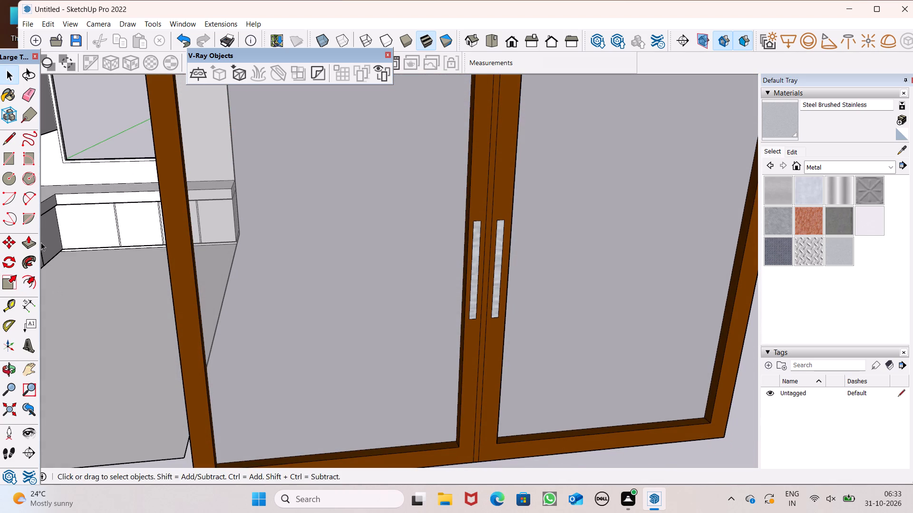
click(35, 242)
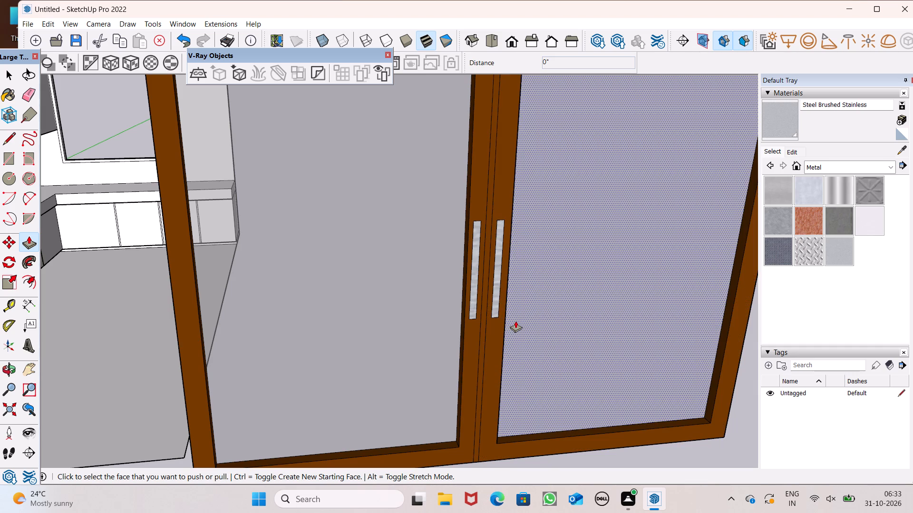
middle_drag(527, 331, 542, 387)
scroll(488, 257, up, 12)
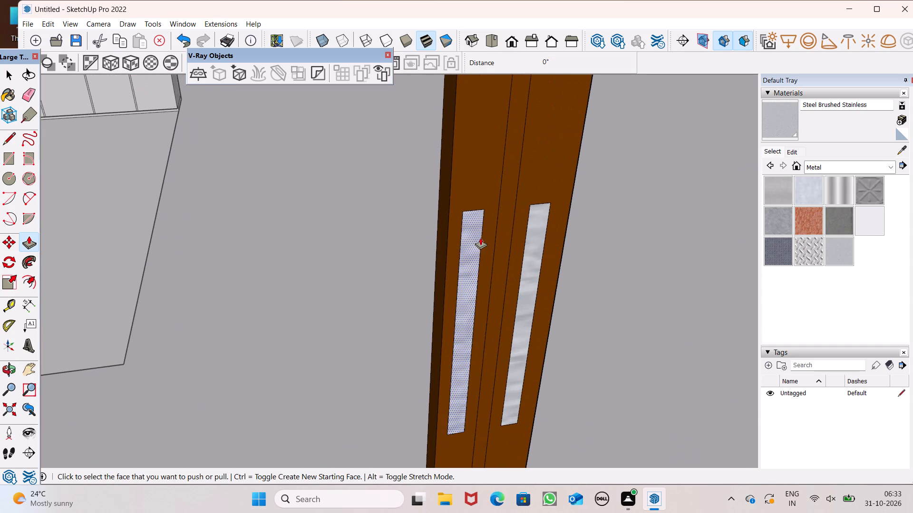
drag(467, 234, 475, 245)
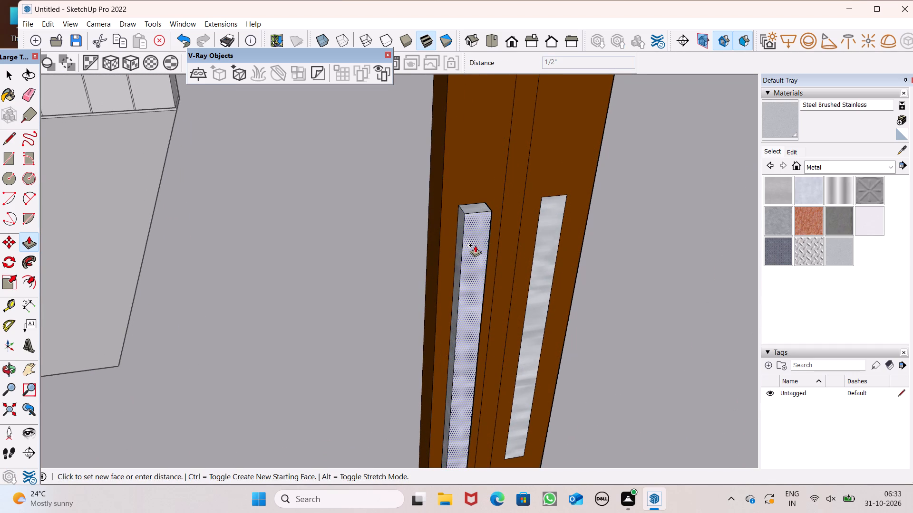
drag(475, 245, 475, 242)
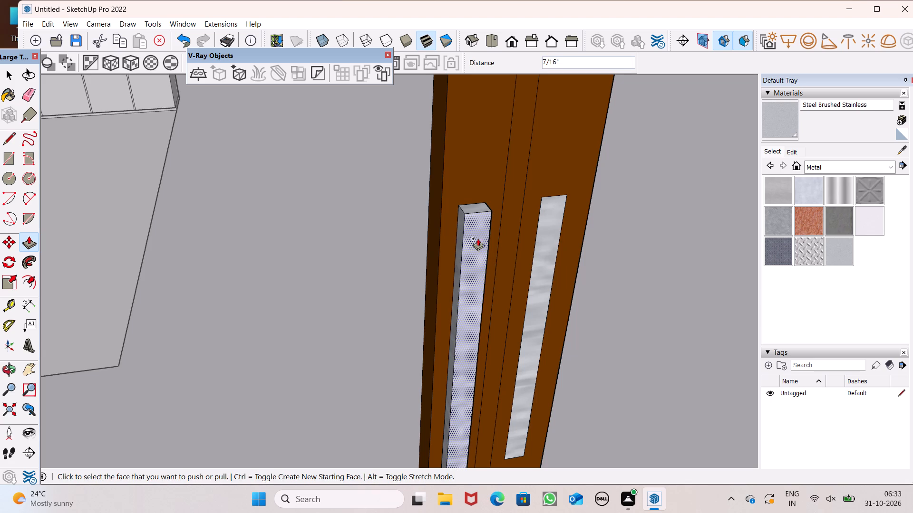
drag(553, 232, 488, 218)
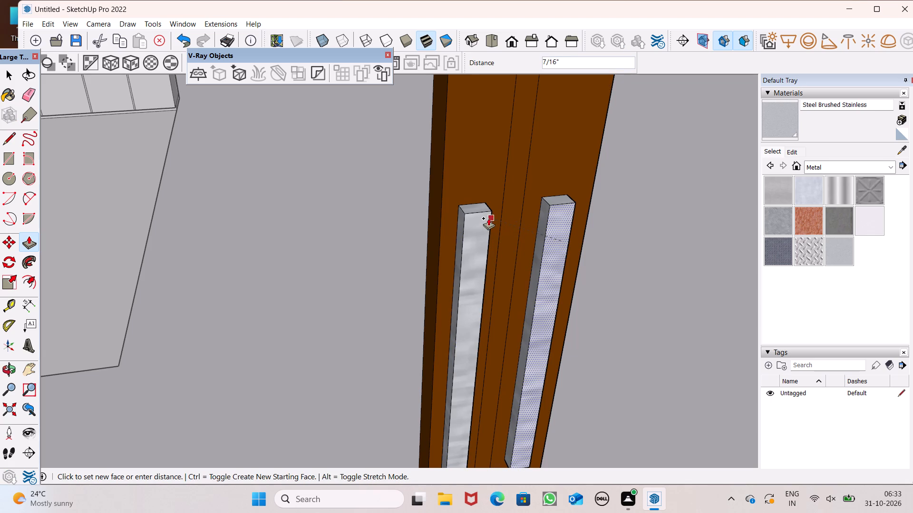
drag(488, 218, 490, 212)
key(space)
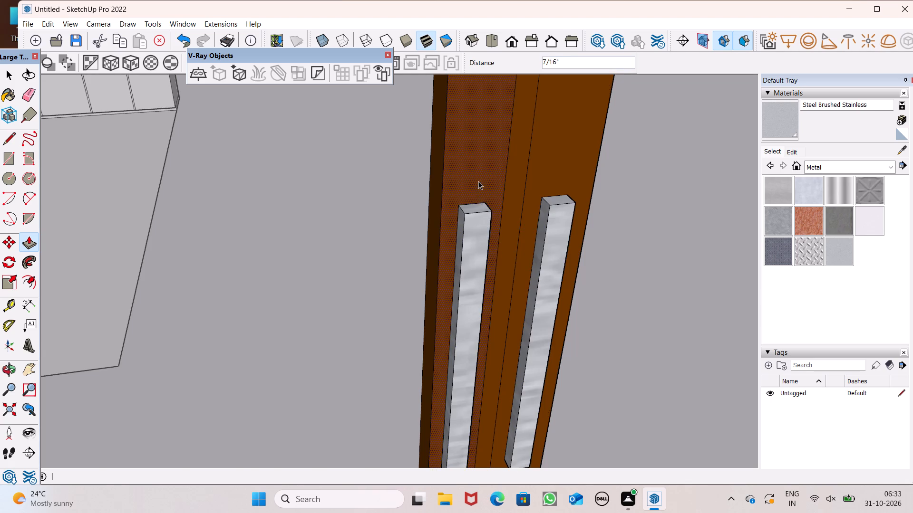
Examine the whole window unit with its extruded handles, including the reverse side of the frame.
scroll(478, 181, down, 10)
middle_drag(488, 236, 411, 214)
scroll(427, 228, down, 7)
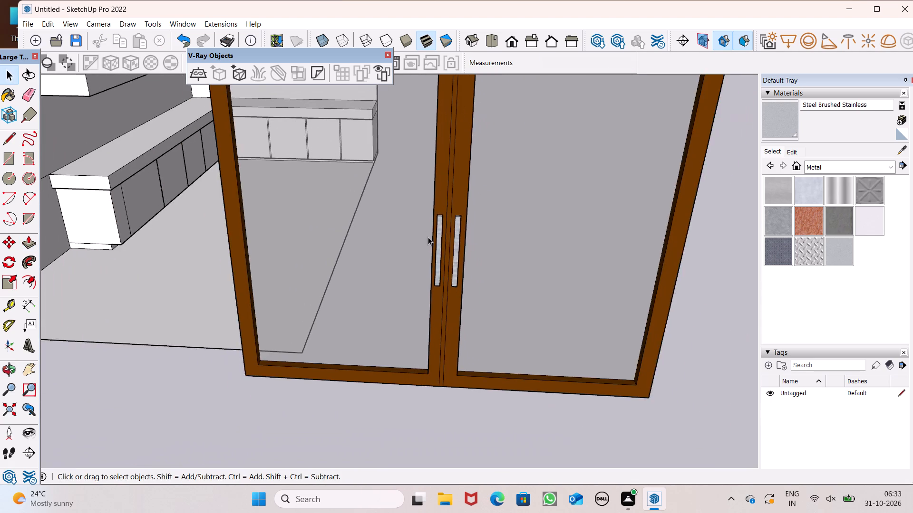
scroll(455, 237, down, 6)
scroll(531, 265, down, 3)
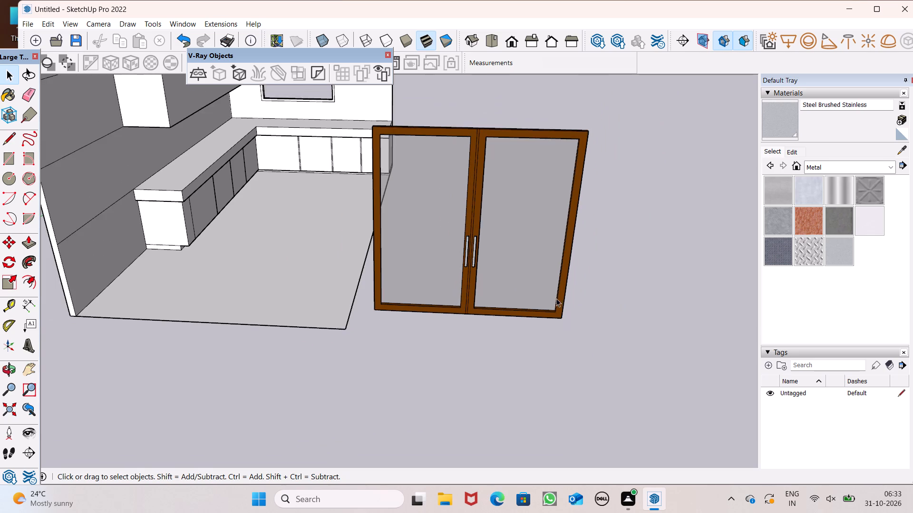
middle_drag(558, 299, 454, 346)
scroll(465, 307, down, 3)
middle_drag(510, 331, 442, 340)
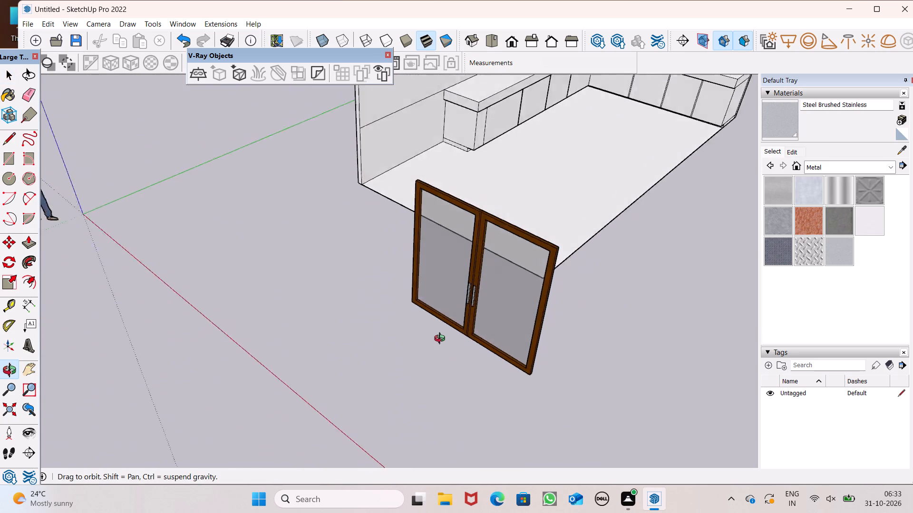
middle_drag(442, 340, 264, 306)
scroll(380, 267, down, 3)
middle_drag(460, 331, 338, 321)
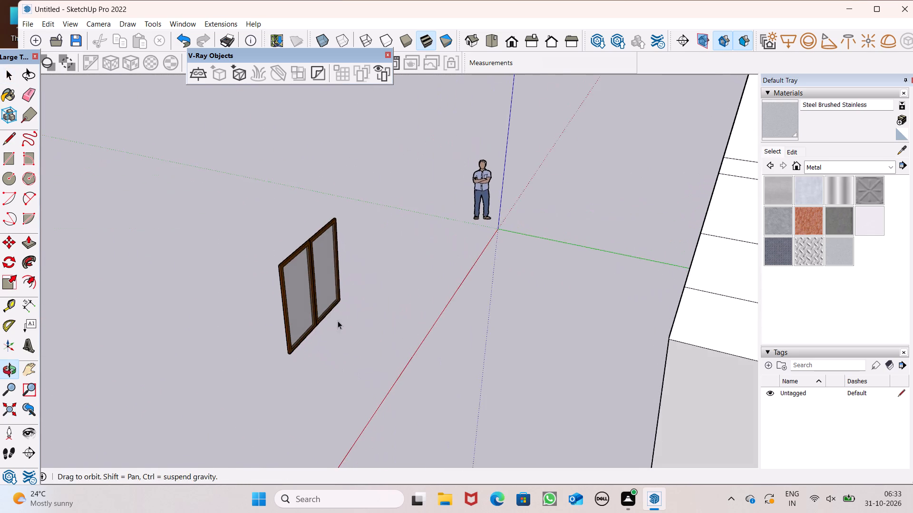
middle_drag(338, 321, 330, 327)
scroll(516, 273, down, 5)
scroll(433, 313, up, 8)
scroll(311, 287, up, 7)
scroll(377, 304, down, 3)
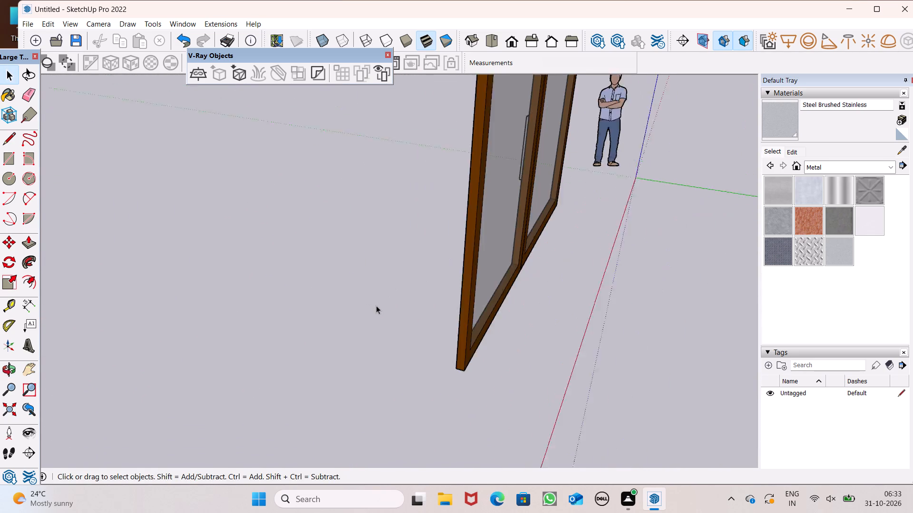
scroll(376, 305, down, 1)
middle_drag(411, 326, 363, 353)
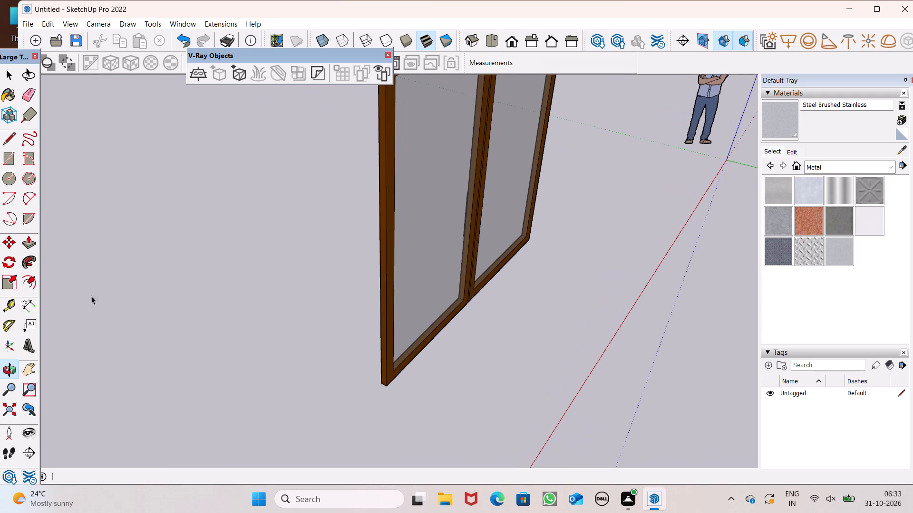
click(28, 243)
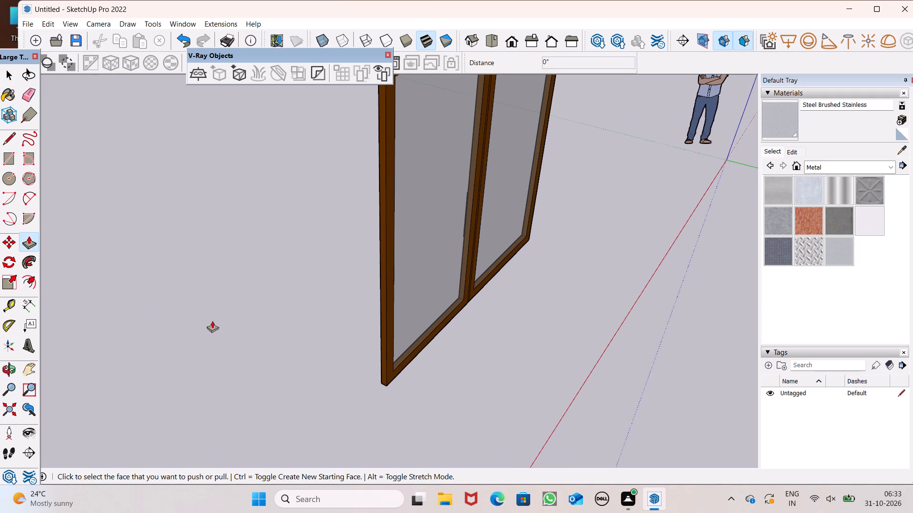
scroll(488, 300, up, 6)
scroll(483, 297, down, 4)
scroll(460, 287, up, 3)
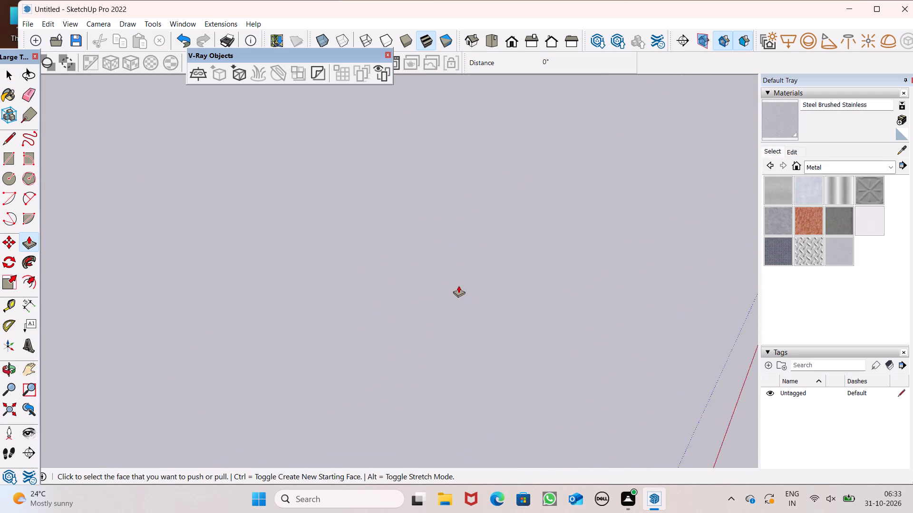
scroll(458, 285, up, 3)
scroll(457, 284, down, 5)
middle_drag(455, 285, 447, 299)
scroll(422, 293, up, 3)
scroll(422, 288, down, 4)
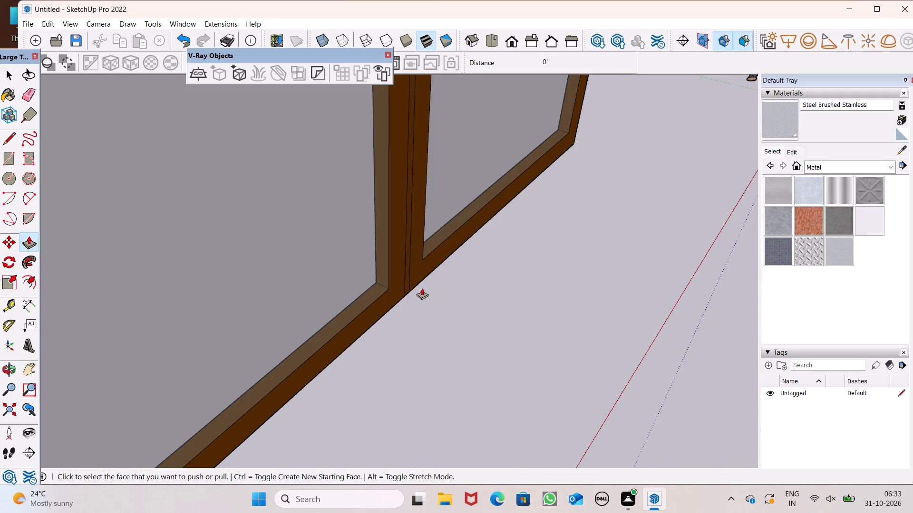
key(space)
Paint the handle-side faces of both panel frames and the center strip with Color K08 from the Colors materials.
scroll(417, 286, down, 3)
middle_drag(420, 304, 783, 273)
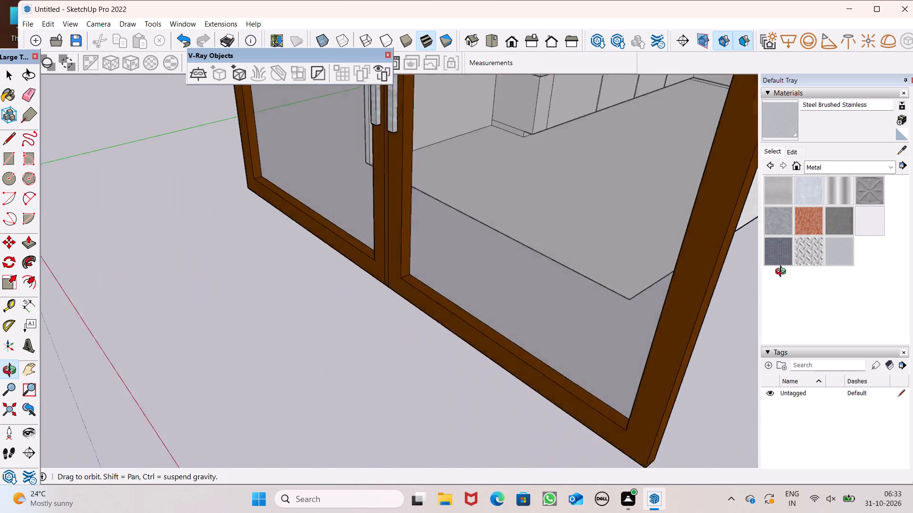
middle_drag(783, 273, 858, 250)
scroll(586, 256, down, 3)
middle_drag(427, 304, 492, 303)
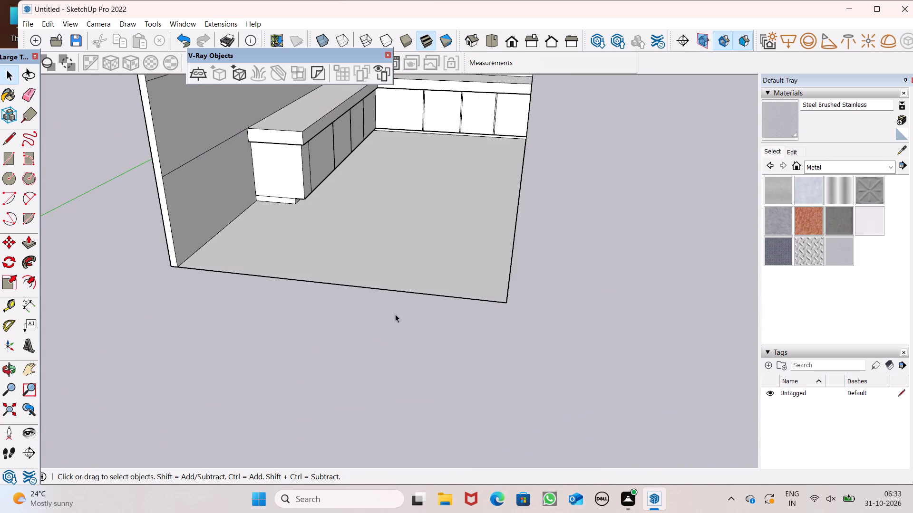
scroll(377, 331, down, 6)
scroll(374, 182, down, 3)
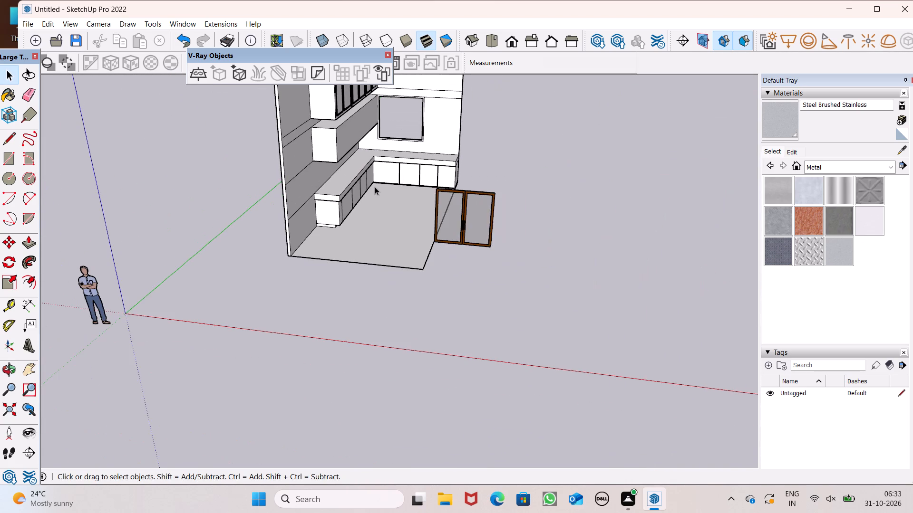
middle_drag(386, 204, 337, 221)
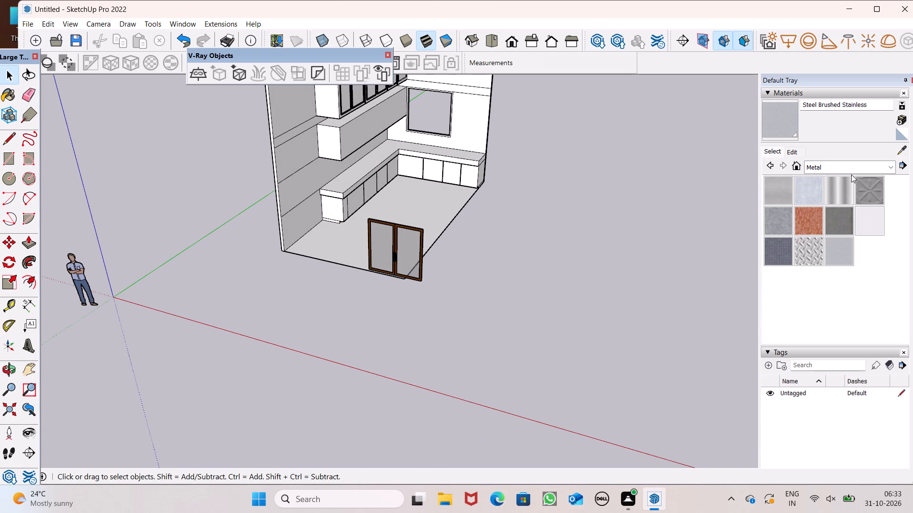
click(850, 171)
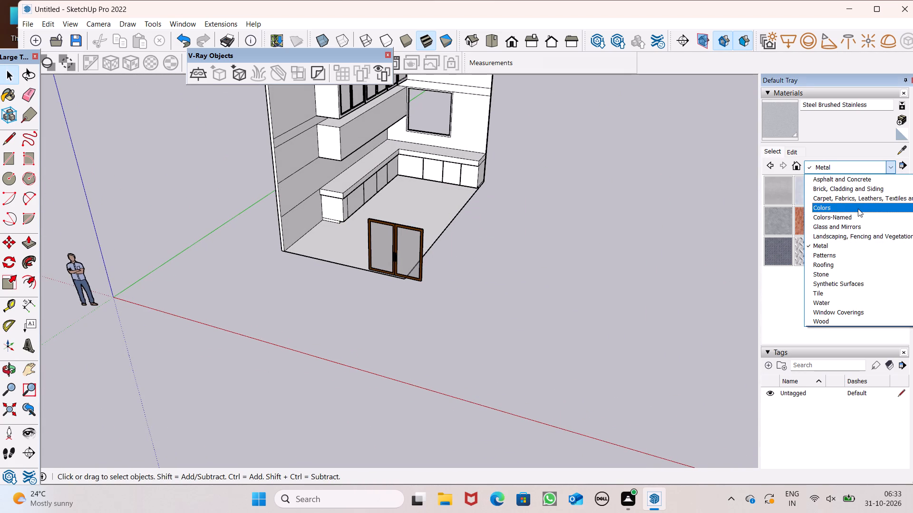
click(858, 209)
scroll(829, 235, down, 10)
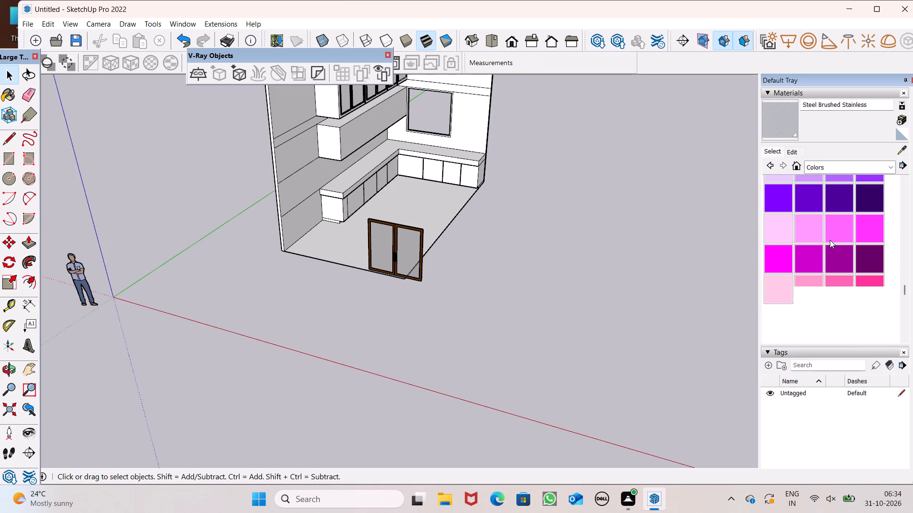
click(867, 260)
scroll(387, 233, up, 9)
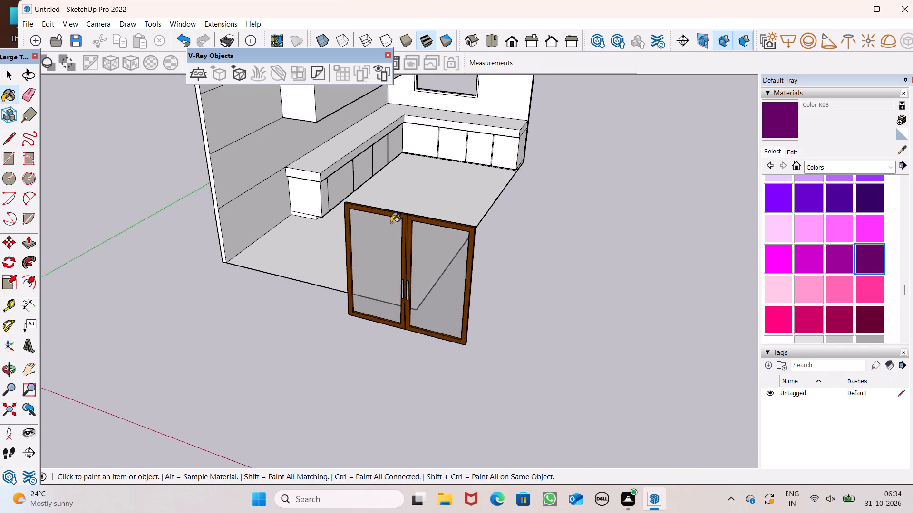
scroll(391, 223, up, 3)
scroll(417, 217, down, 1)
scroll(417, 217, up, 18)
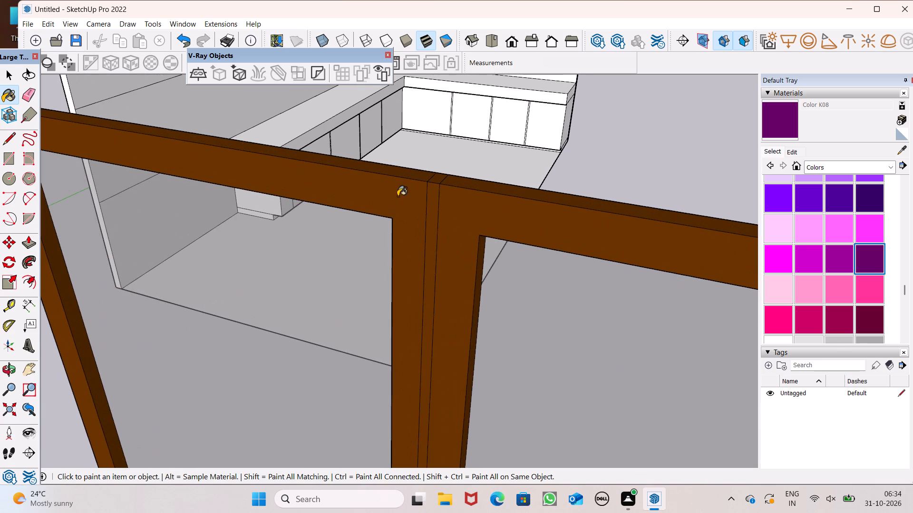
click(399, 196)
click(478, 208)
click(427, 200)
Paint the top edge faces of both panel frames and the center strip with Color K08.
middle_drag(451, 202, 445, 293)
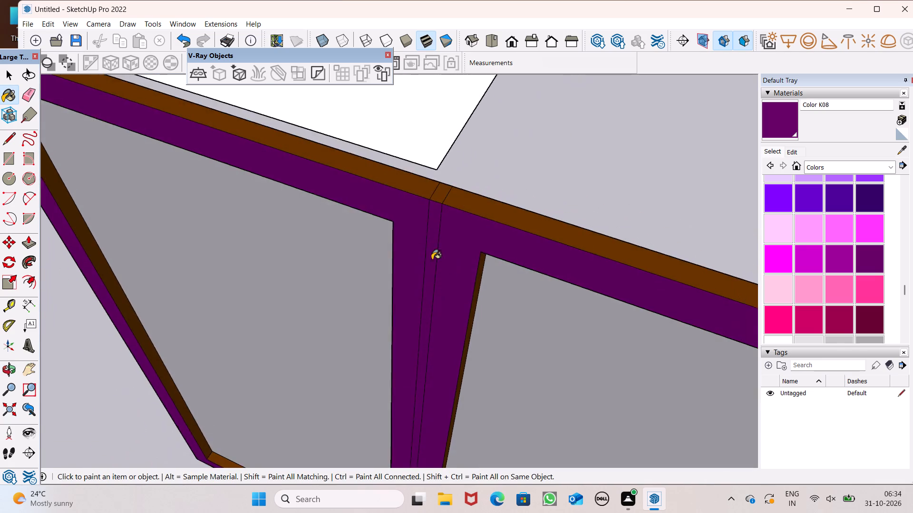
scroll(433, 217, up, 6)
drag(414, 162, 416, 166)
click(453, 185)
click(498, 196)
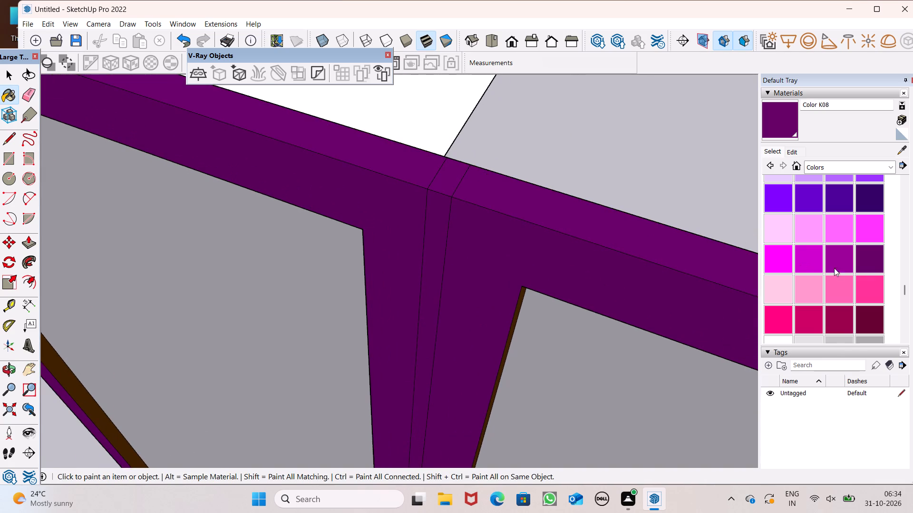
Paint the reverse-side faces of both panel frames and the center strip with Color K08.
click(874, 264)
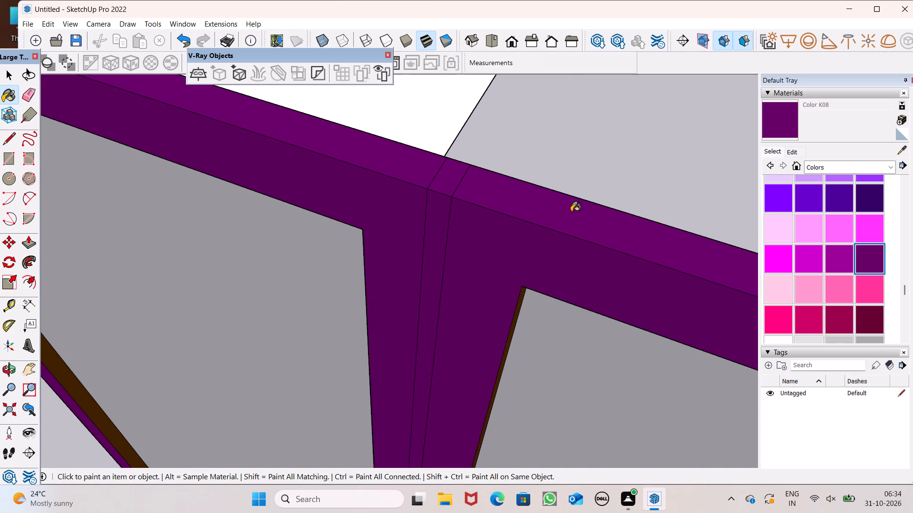
scroll(402, 172, down, 11)
middle_drag(503, 298, 91, 229)
scroll(151, 235, up, 1)
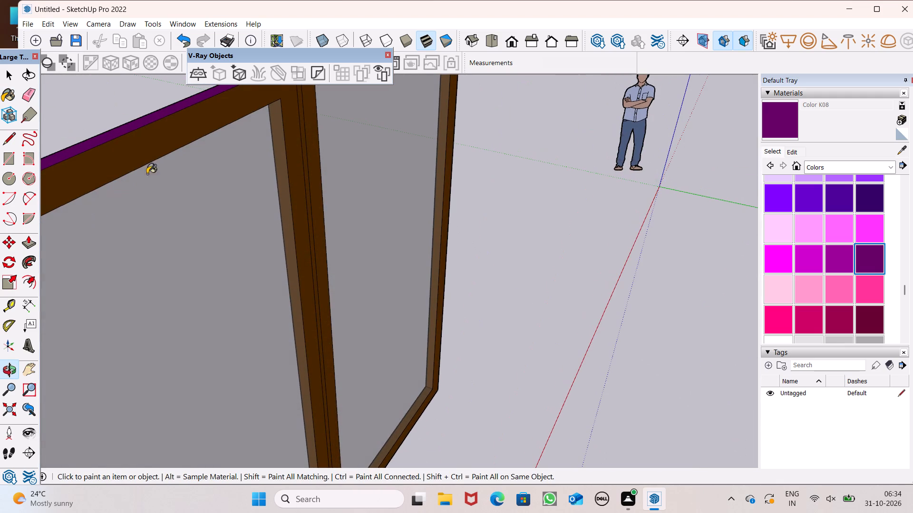
click(166, 127)
scroll(185, 161, down, 5)
scroll(261, 113, up, 7)
click(270, 102)
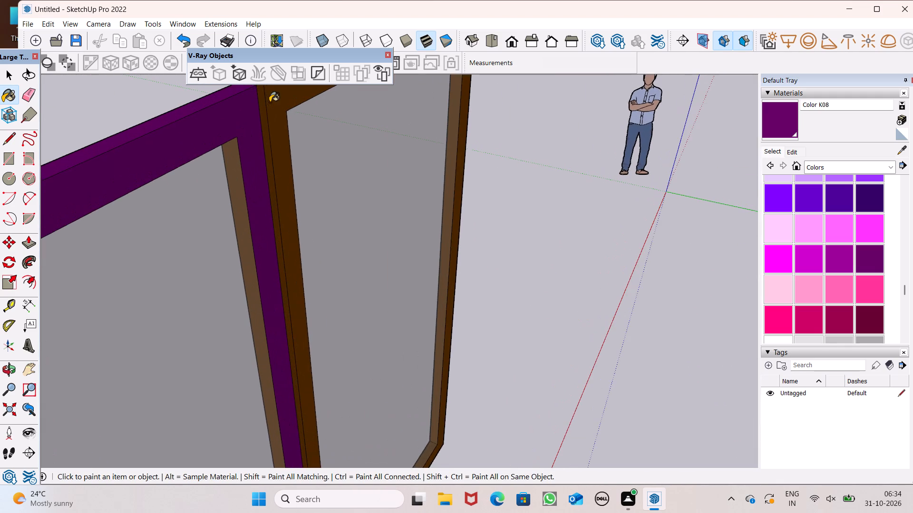
click(265, 140)
scroll(498, 174, up, 3)
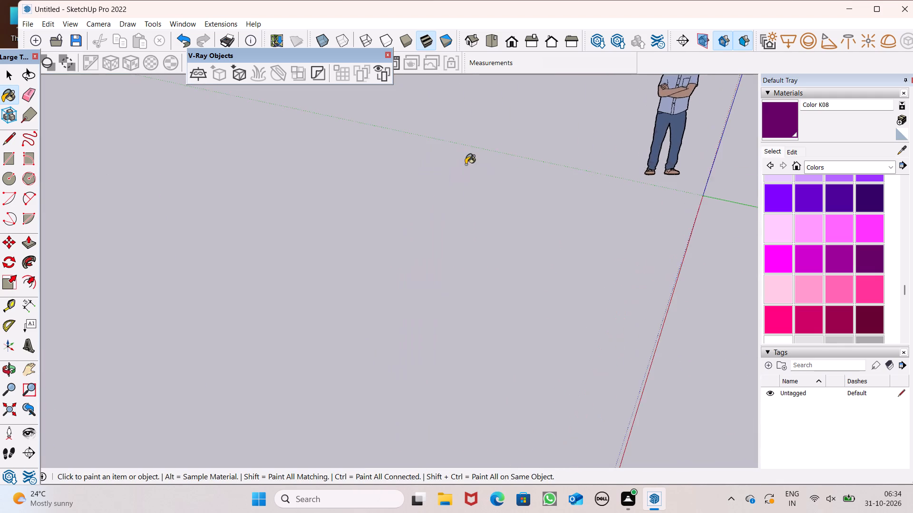
scroll(456, 171, down, 4)
click(417, 168)
Paint the bottom inner edge faces of both window panel frames with Color K08.
scroll(415, 155, down, 7)
scroll(384, 419, up, 7)
scroll(343, 342, down, 6)
middle_drag(291, 369, 728, 361)
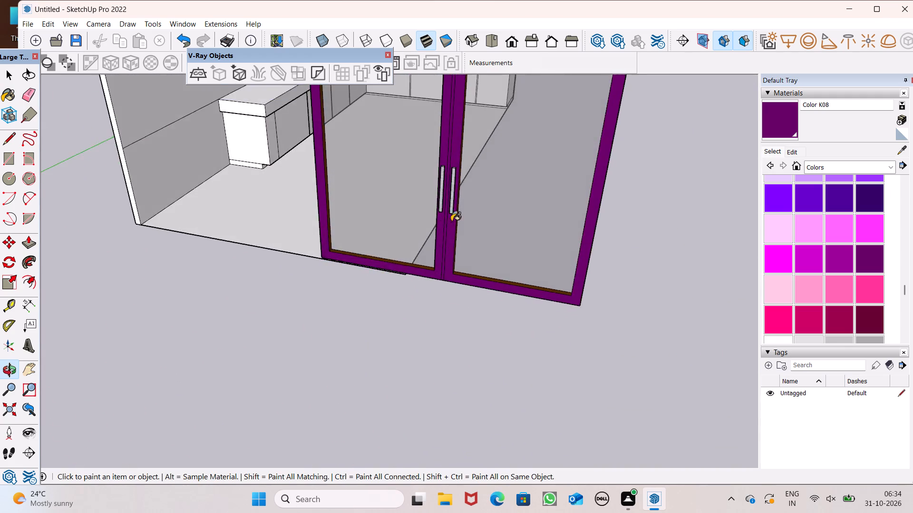
scroll(451, 221, up, 7)
scroll(449, 305, up, 1)
middle_drag(447, 315, 437, 360)
scroll(357, 292, up, 7)
drag(371, 282, 375, 289)
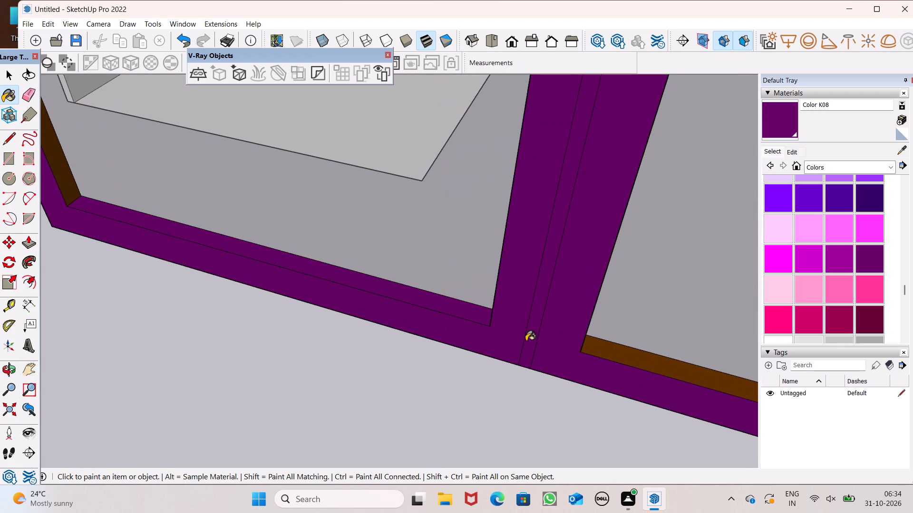
click(604, 350)
Paint the vertical inner edge faces of both panel frames, beside the center strip and at the outer stiles, with Color K08.
middle_drag(594, 355, 417, 334)
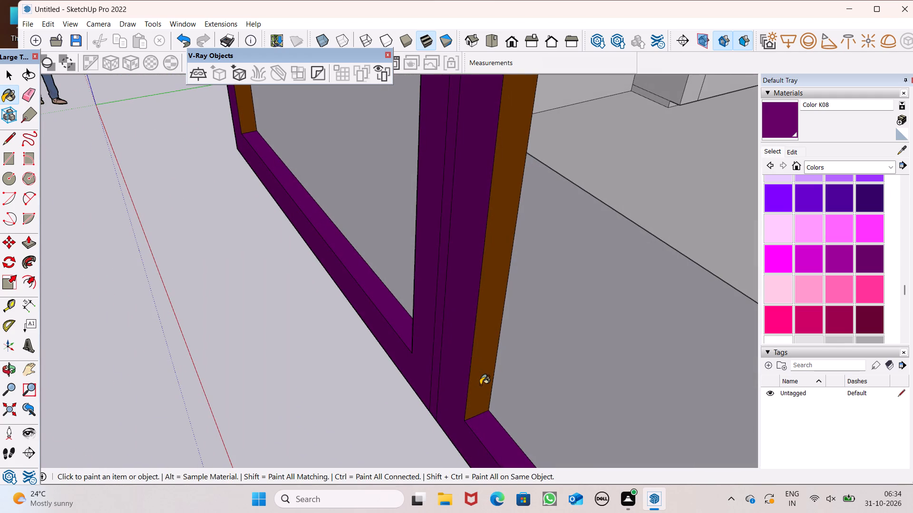
click(481, 385)
middle_drag(430, 365, 859, 347)
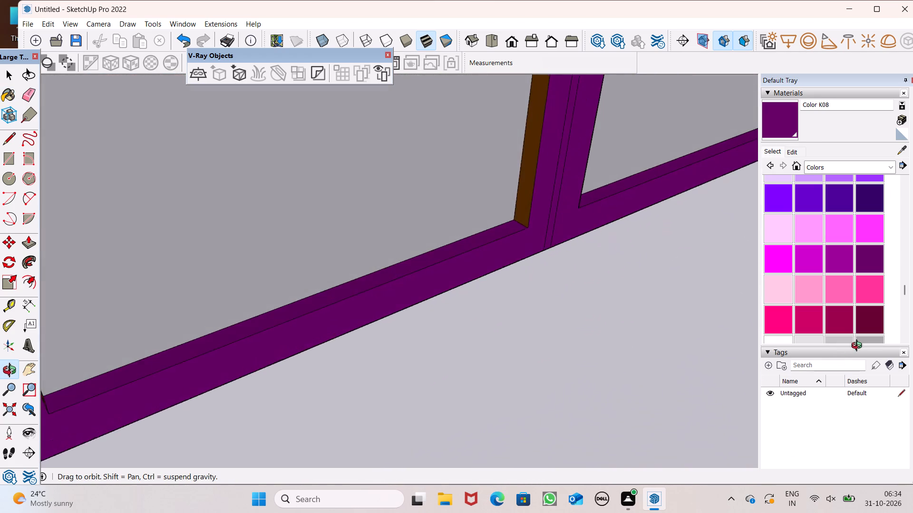
middle_drag(859, 347, 861, 329)
scroll(860, 345, up, 1)
click(524, 209)
scroll(525, 217, down, 7)
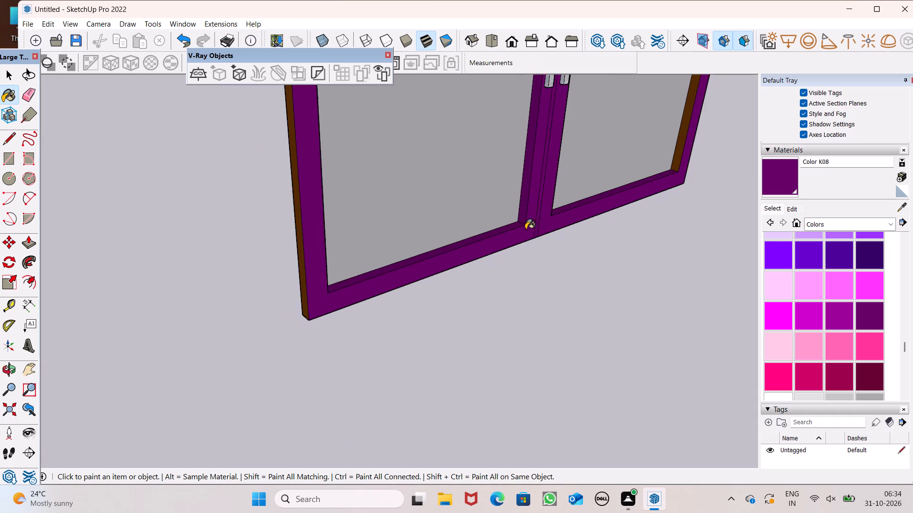
scroll(605, 188, up, 6)
click(721, 131)
scroll(643, 242, down, 5)
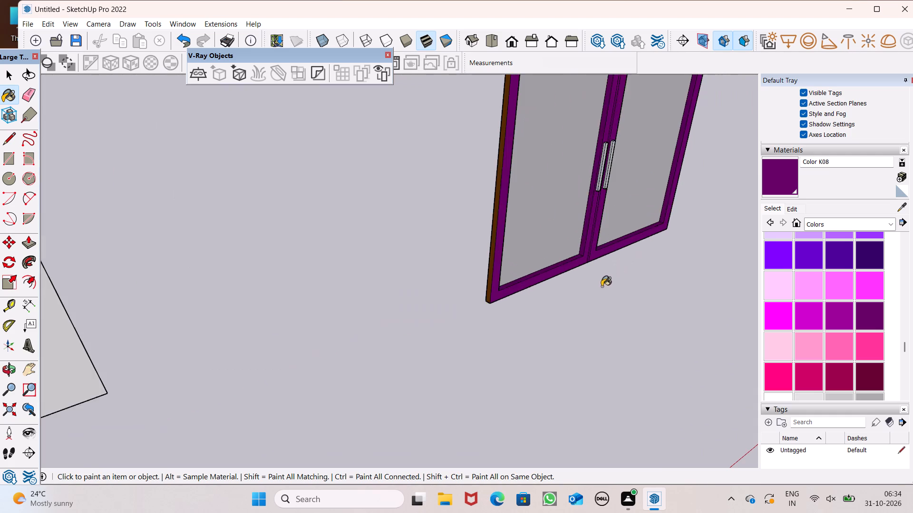
middle_drag(600, 287, 251, 298)
scroll(342, 331, up, 5)
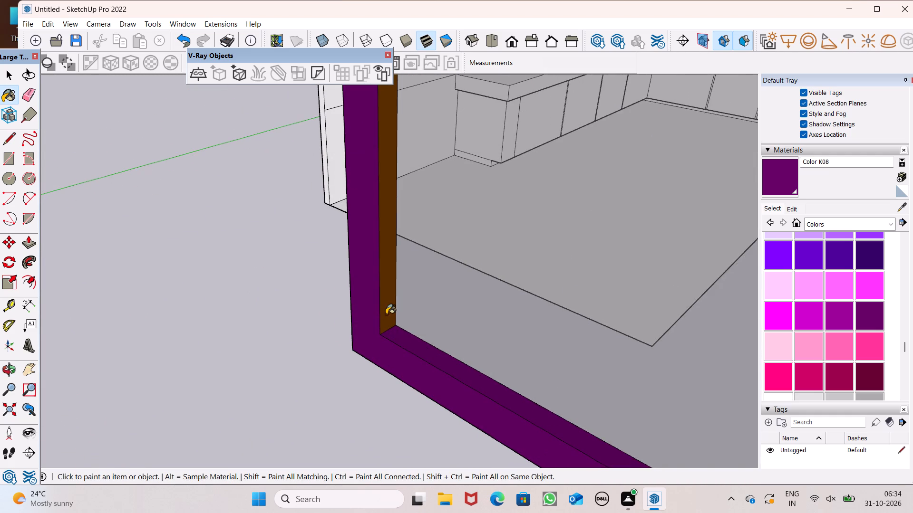
click(387, 314)
Paint the top inner edge faces of both window panel frames with Color K08.
scroll(373, 296, down, 8)
scroll(375, 338, down, 10)
middle_drag(388, 360, 390, 359)
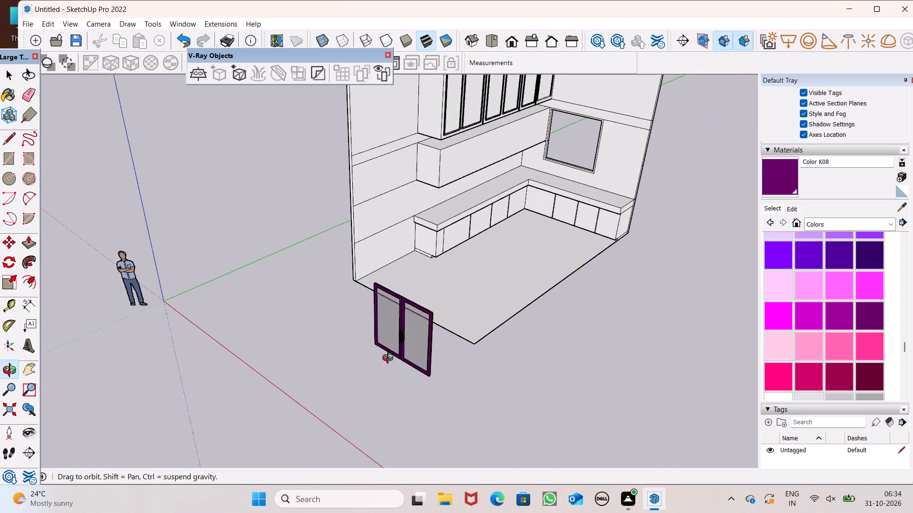
middle_drag(390, 359, 443, 251)
scroll(459, 363, down, 5)
scroll(469, 166, up, 8)
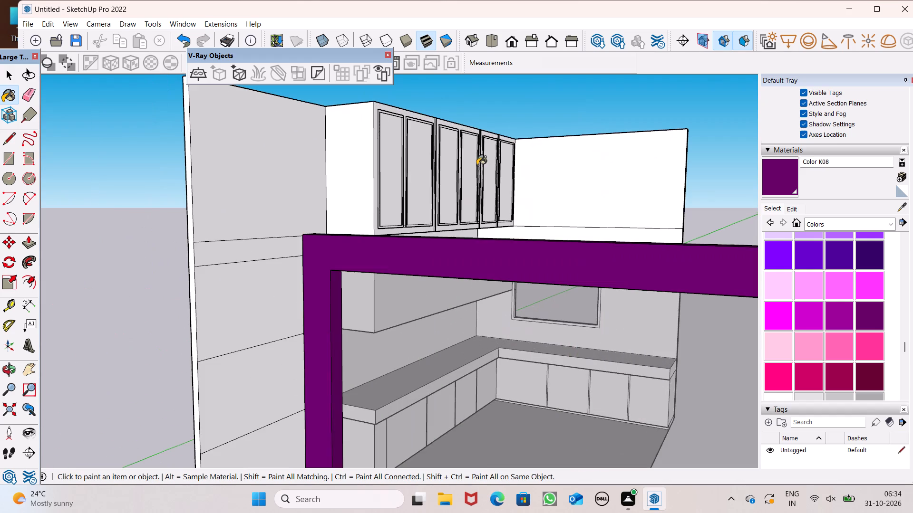
middle_drag(511, 266, 518, 238)
scroll(443, 285, down, 5)
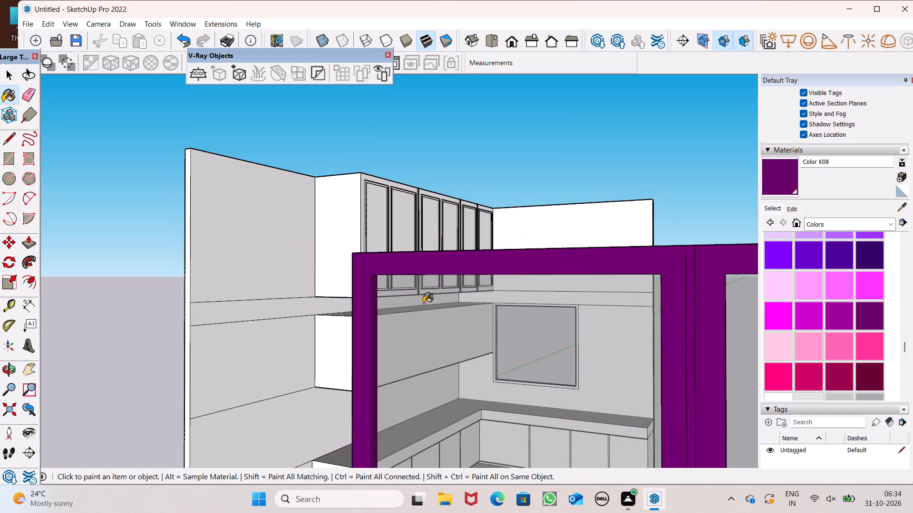
scroll(422, 308, down, 3)
middle_drag(555, 293, 548, 101)
scroll(702, 309, up, 3)
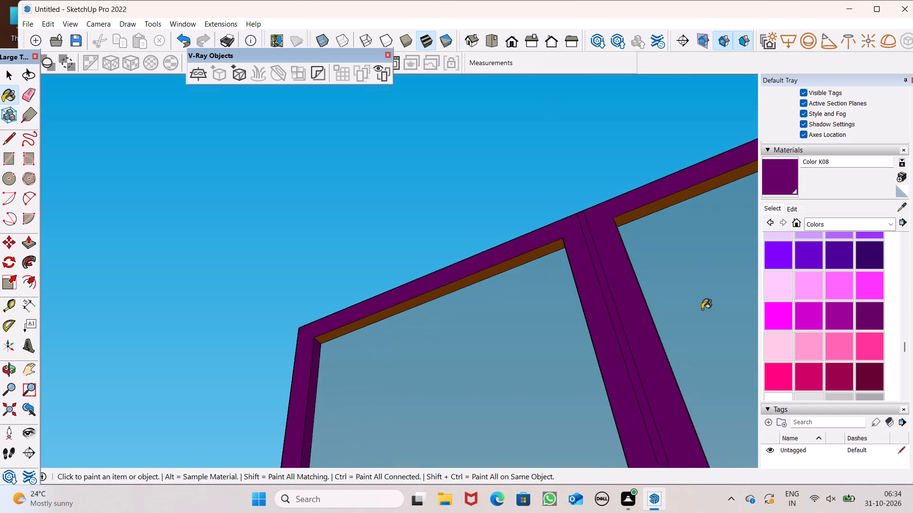
scroll(702, 309, up, 2)
click(612, 207)
click(515, 246)
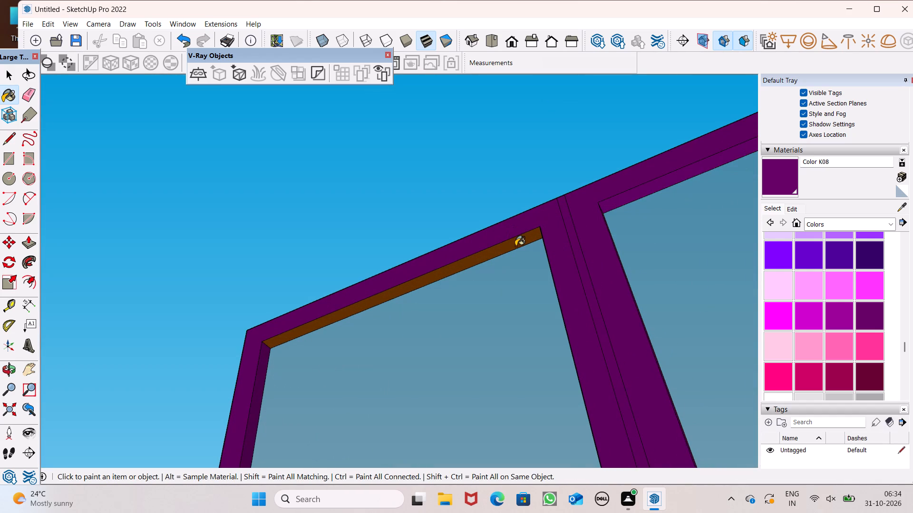
Examine the window unit beside the kitchen from several sides for frame faces still in the old brown.
scroll(507, 221, down, 11)
middle_drag(557, 221, 750, 404)
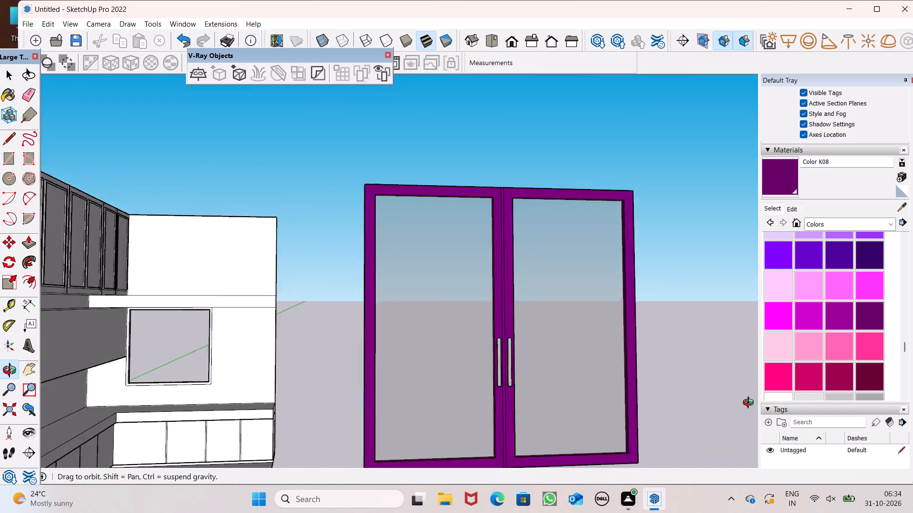
middle_drag(750, 404, 433, 480)
scroll(417, 285, down, 6)
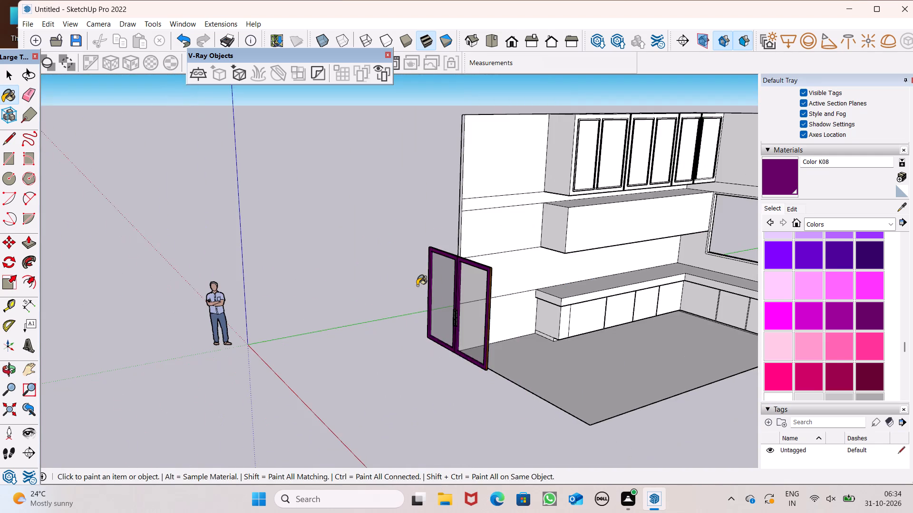
middle_drag(538, 307, 304, 345)
scroll(385, 189, down, 14)
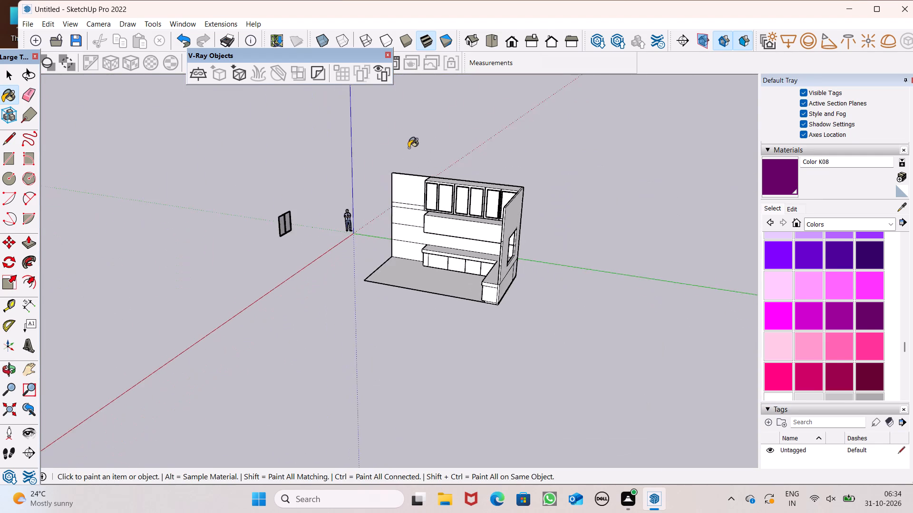
scroll(403, 136, down, 5)
scroll(316, 219, up, 9)
scroll(320, 172, up, 20)
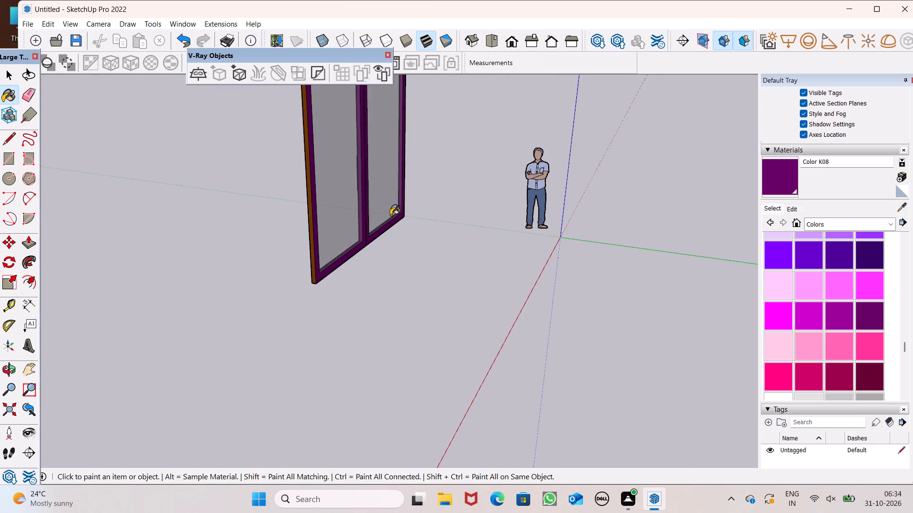
middle_drag(387, 227, 380, 279)
scroll(309, 250, up, 8)
scroll(350, 354, down, 6)
middle_drag(395, 375, 347, 374)
scroll(379, 379, up, 5)
middle_drag(424, 352, 541, 345)
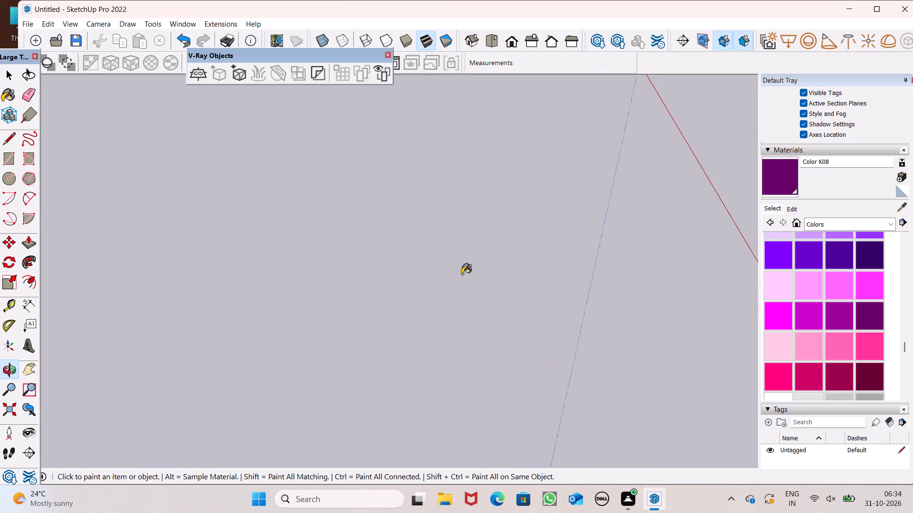
Paint the brown outer side face of the window frame, as seen from the reverse side, with Color K08.
scroll(462, 262, down, 12)
middle_drag(652, 276, 607, 294)
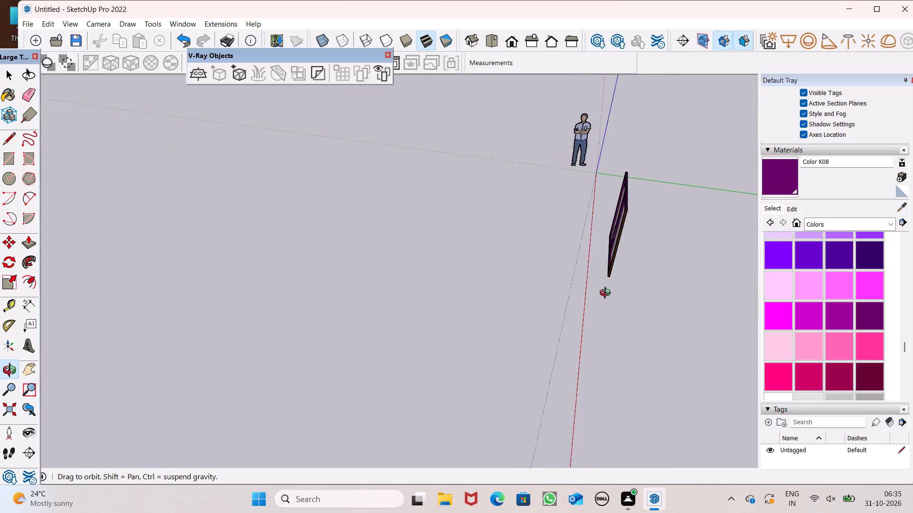
middle_drag(607, 294, 431, 245)
scroll(540, 282, up, 5)
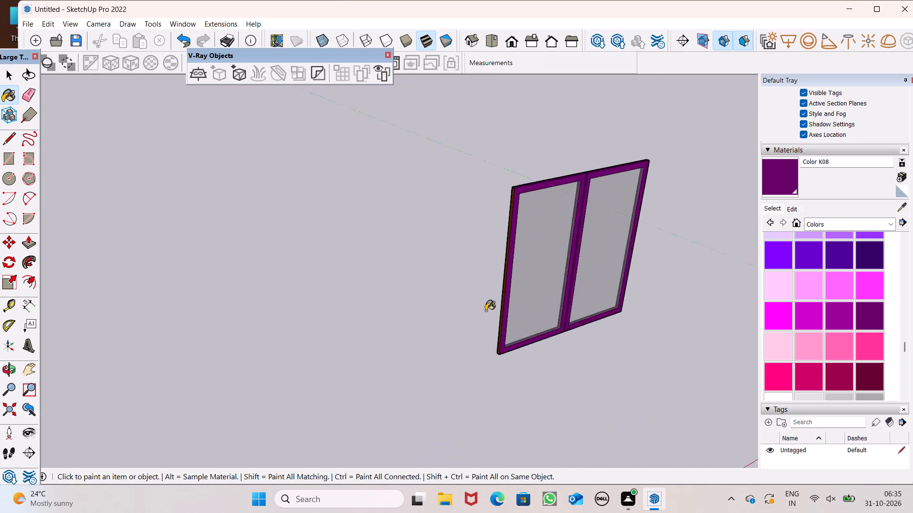
scroll(486, 311, up, 18)
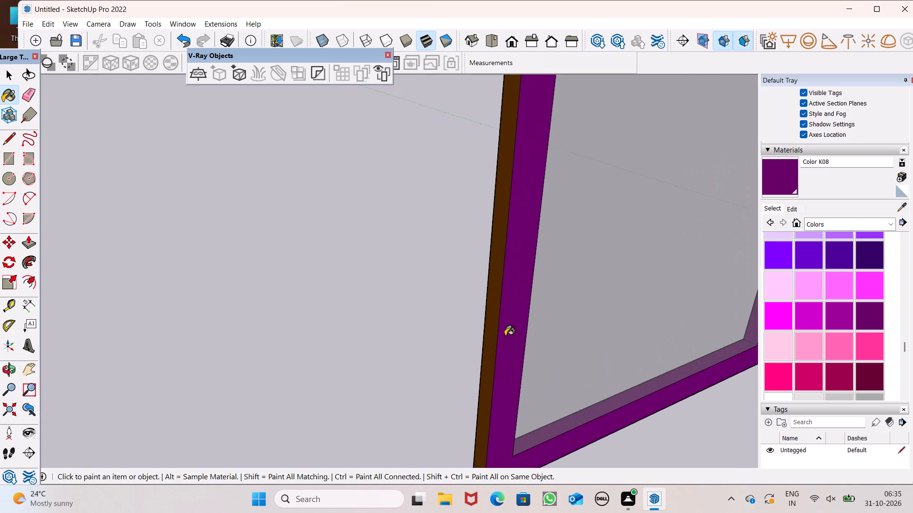
click(491, 327)
Paint the outer side face at the opposite end of the window frame with Color K08.
scroll(491, 323, down, 12)
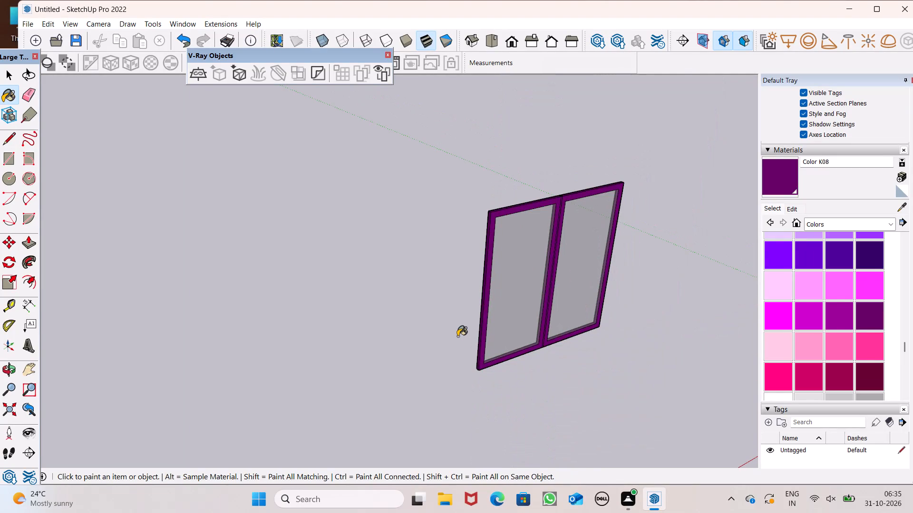
scroll(456, 336, down, 2)
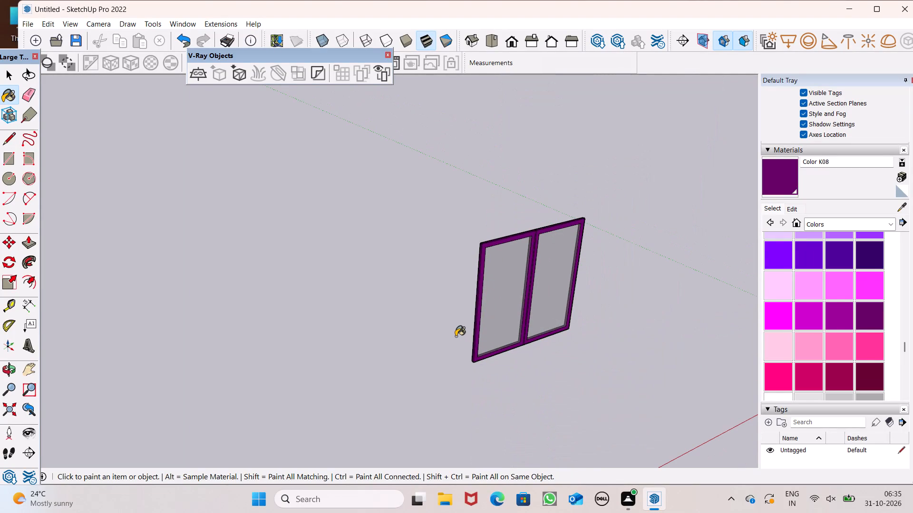
scroll(462, 336, down, 2)
middle_drag(503, 343, 404, 343)
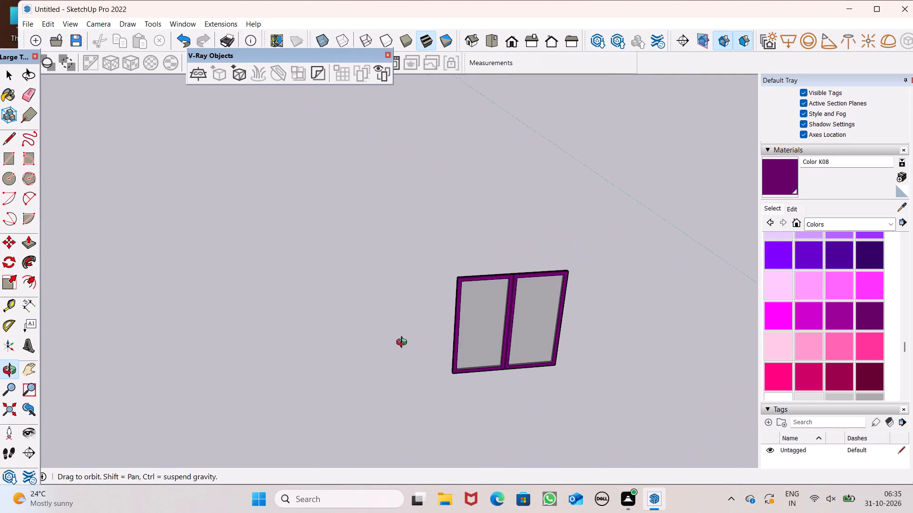
middle_drag(404, 343, 403, 343)
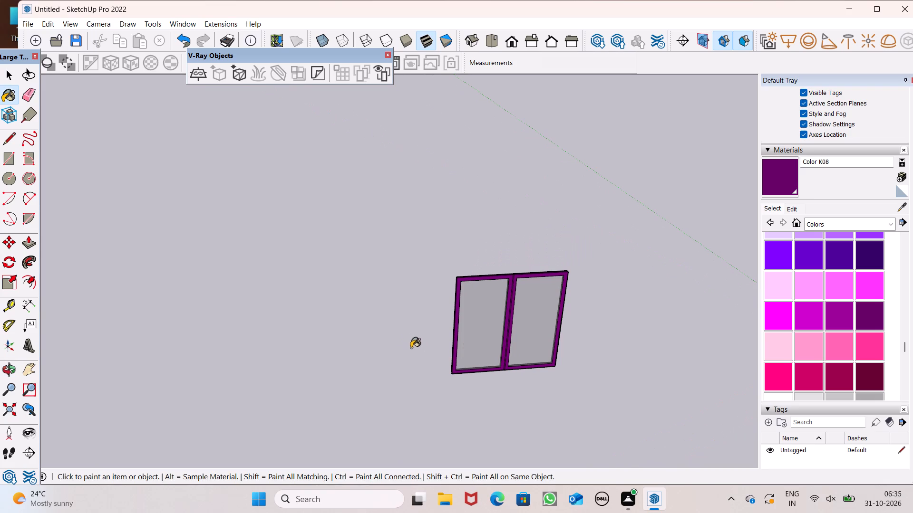
middle_drag(522, 341, 133, 209)
scroll(136, 209, up, 1)
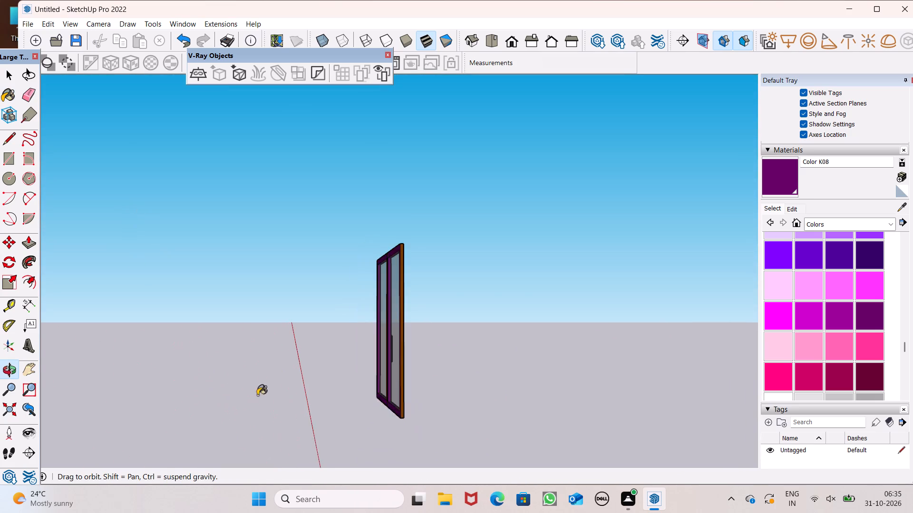
scroll(261, 399, up, 5)
scroll(345, 443, down, 1)
scroll(484, 434, up, 4)
click(504, 392)
Paint the underside faces of both panel frames and the center strip with Color K08.
scroll(505, 399, down, 5)
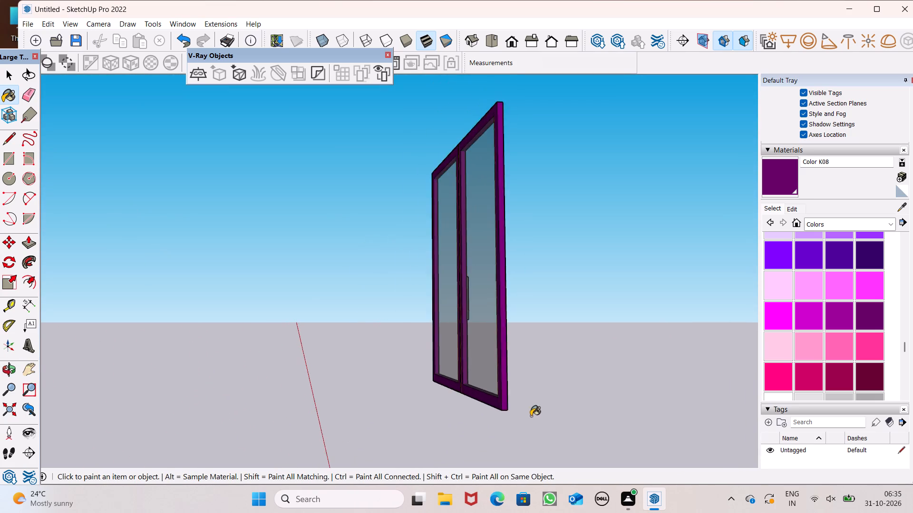
middle_drag(531, 416, 527, 197)
scroll(499, 279, up, 3)
click(499, 275)
scroll(504, 214, down, 5)
middle_drag(507, 215, 511, 227)
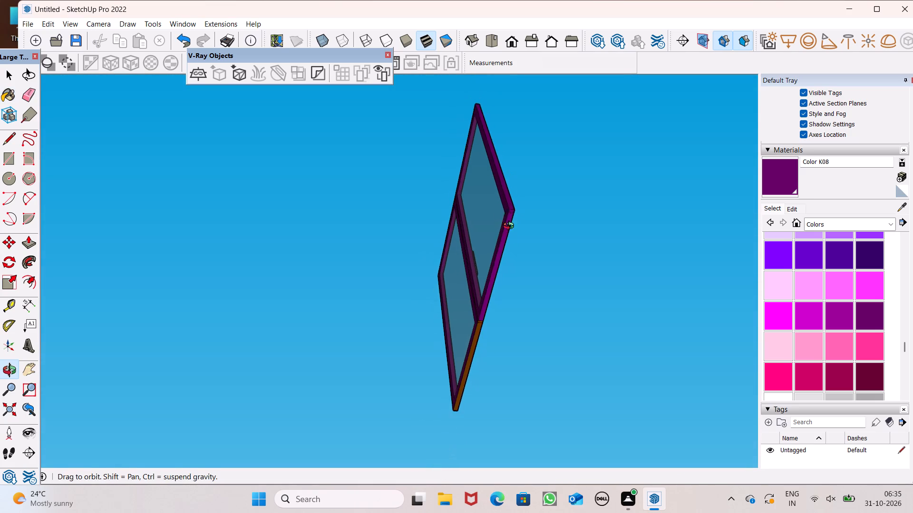
middle_drag(511, 227, 558, 192)
scroll(516, 241, up, 1)
scroll(460, 319, up, 3)
scroll(483, 378, up, 7)
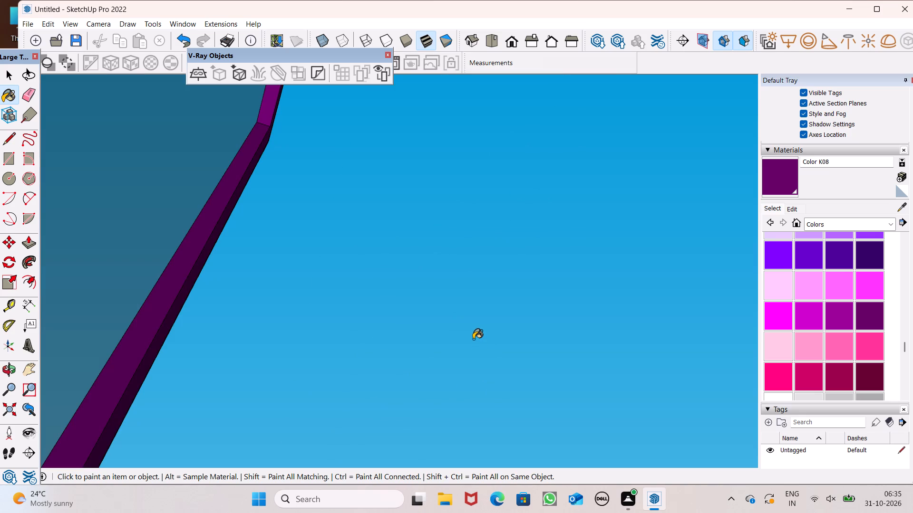
scroll(473, 339, down, 7)
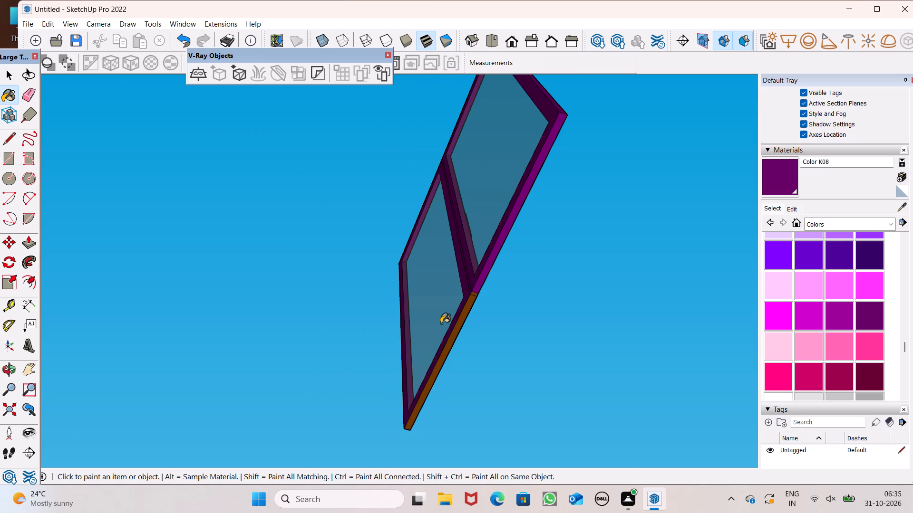
scroll(457, 306, up, 4)
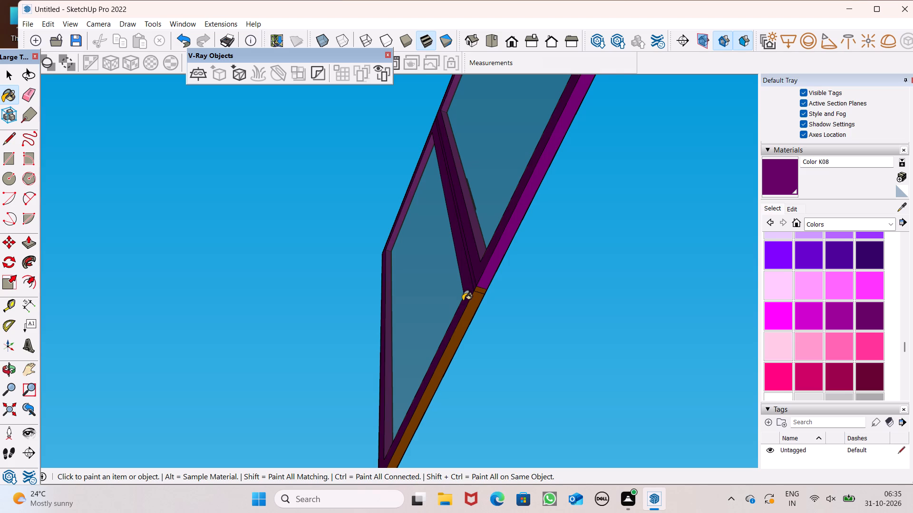
scroll(463, 307, up, 14)
click(526, 266)
click(518, 301)
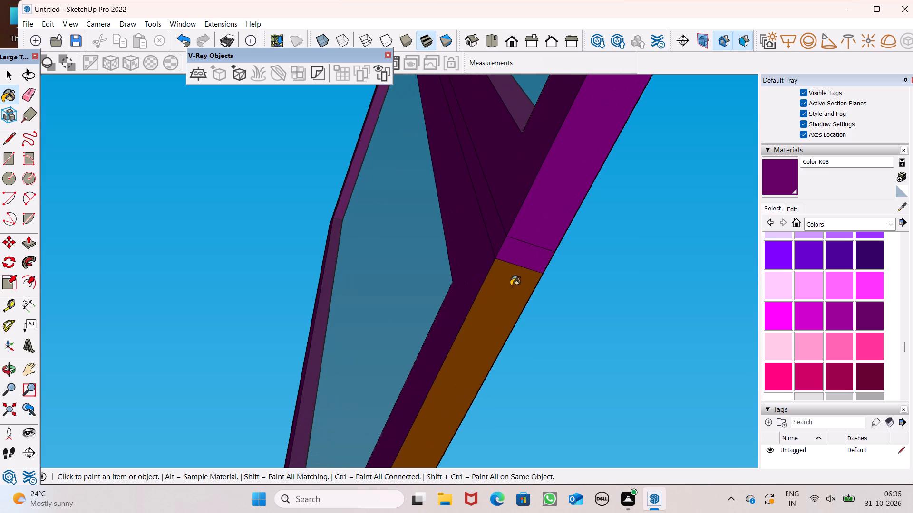
Examine the repainted window unit from both sides and alongside the kitchen.
scroll(496, 238, down, 5)
middle_drag(520, 301, 390, 480)
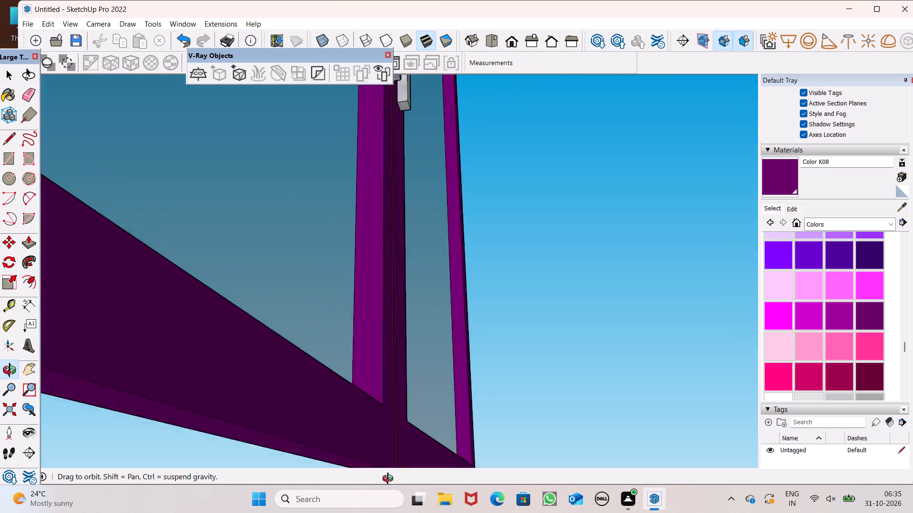
middle_drag(390, 480, 605, 510)
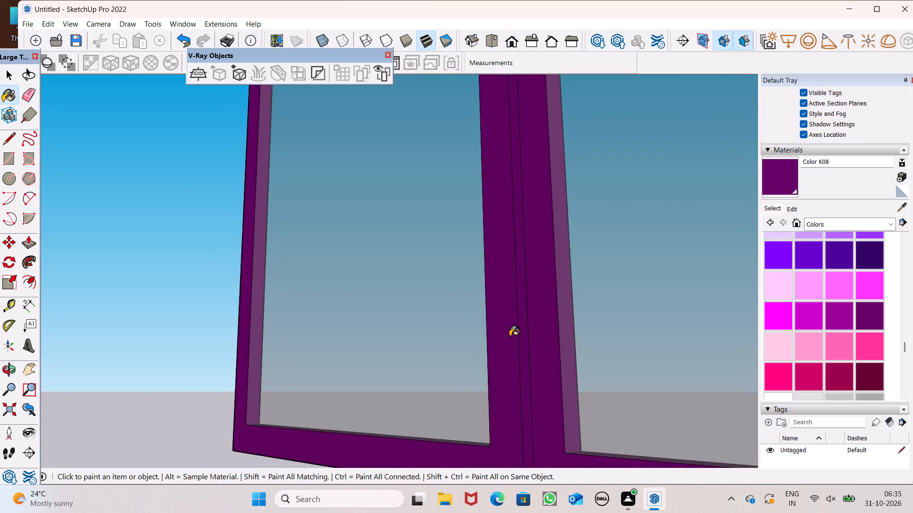
scroll(472, 272, down, 5)
middle_drag(482, 330, 505, 416)
scroll(387, 302, down, 6)
middle_drag(442, 322, 195, 332)
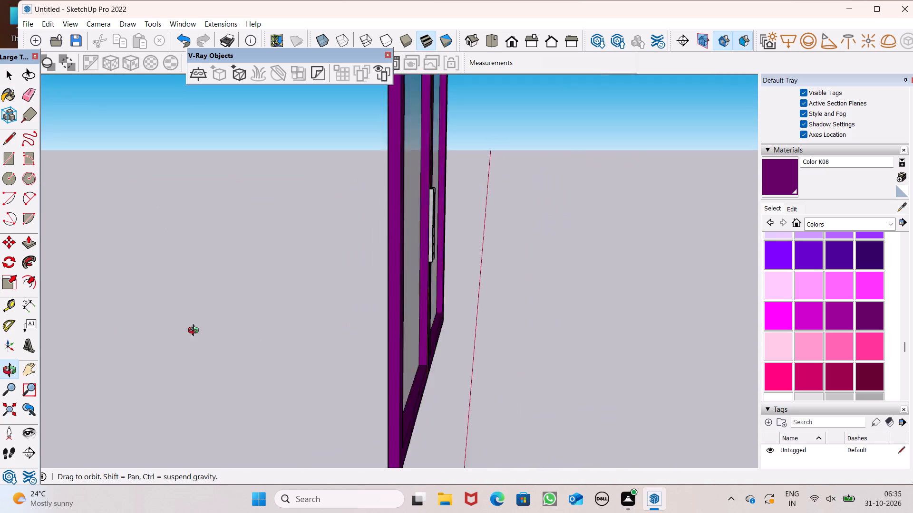
middle_drag(195, 332, 189, 331)
scroll(493, 280, down, 5)
middle_drag(523, 304, 165, 298)
scroll(570, 237, down, 1)
scroll(570, 237, up, 1)
scroll(570, 237, down, 2)
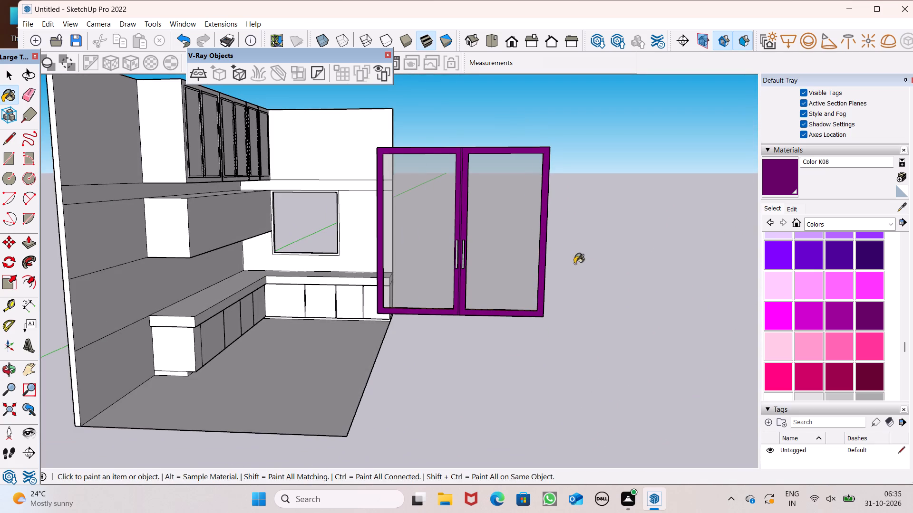
Edit Color K08 to a darker plum purple with RGB values 81, 11, 69.
key(space)
click(791, 206)
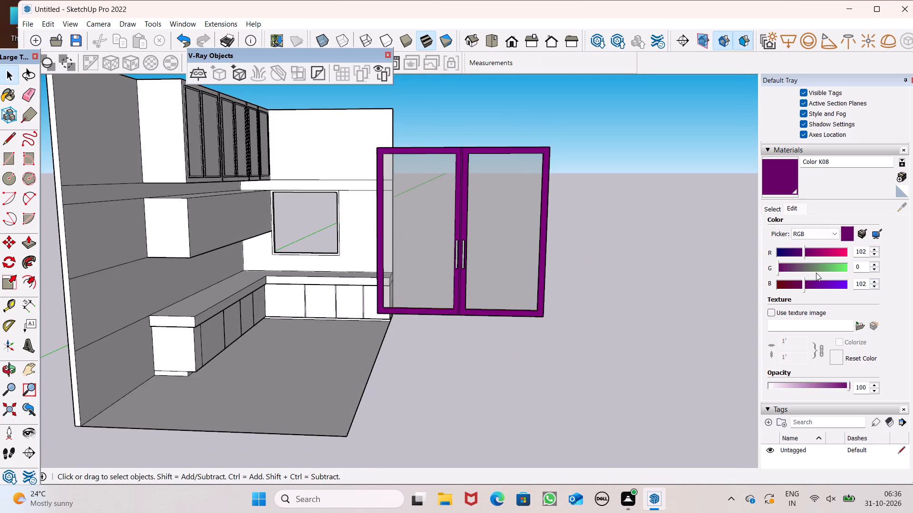
click(800, 248)
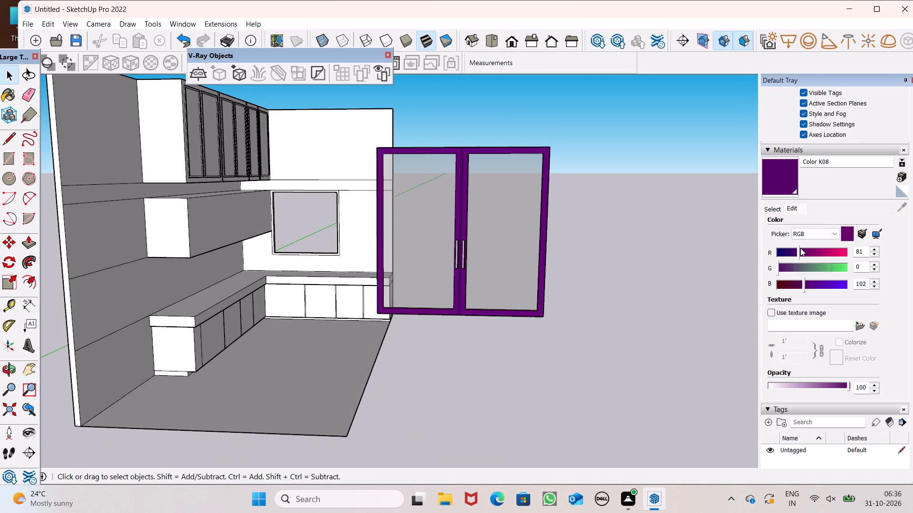
click(782, 267)
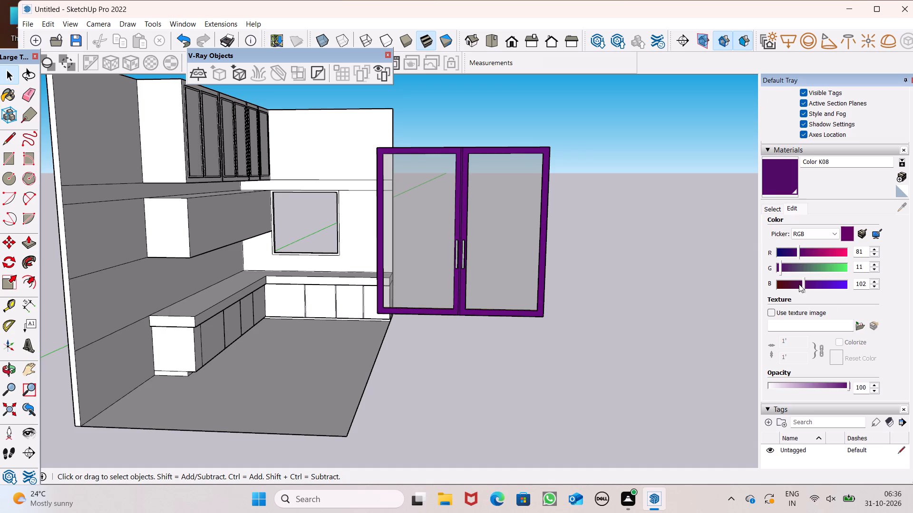
click(799, 284)
scroll(486, 285, up, 9)
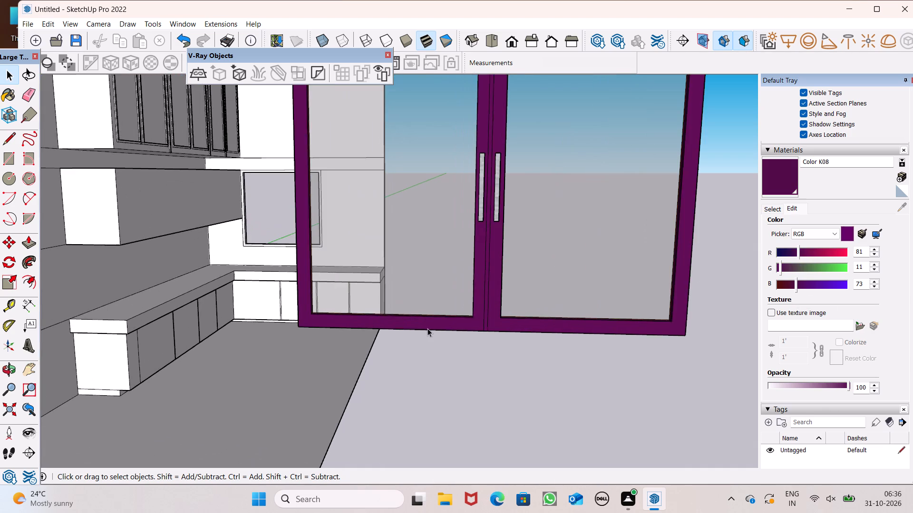
scroll(470, 328, up, 9)
scroll(662, 301, up, 4)
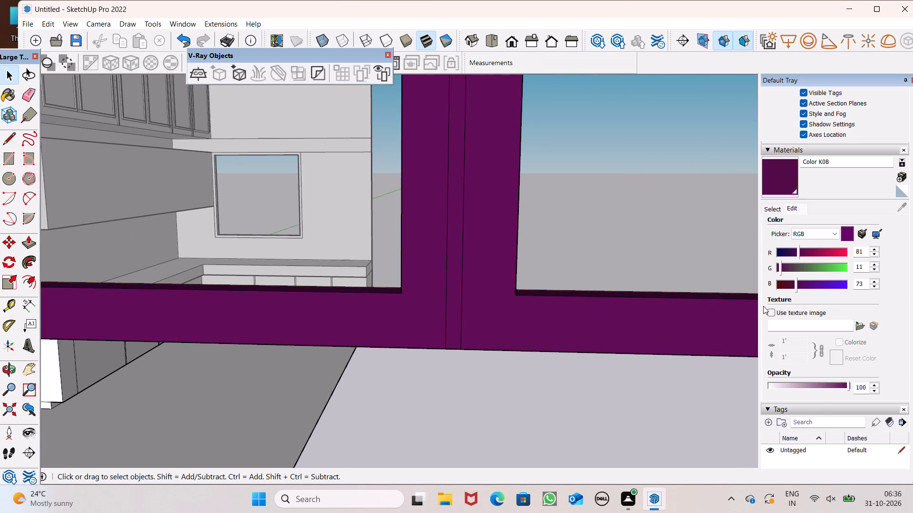
click(791, 283)
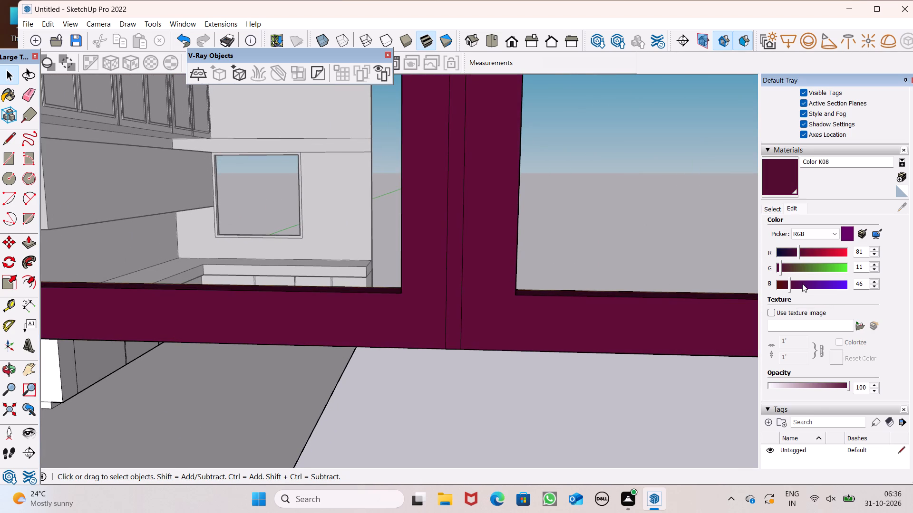
click(796, 283)
click(800, 282)
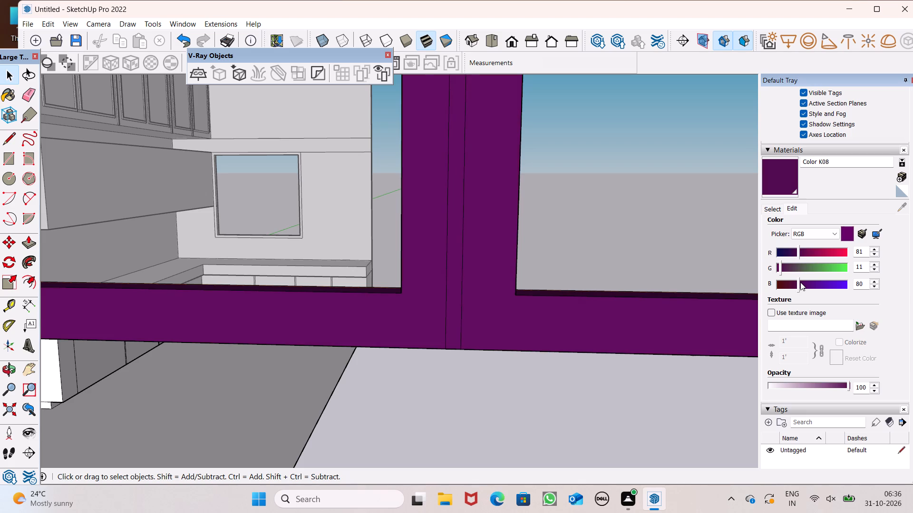
click(797, 282)
Group all the geometry of the separate two-panel glass window, including its frames and handles.
scroll(531, 285, down, 8)
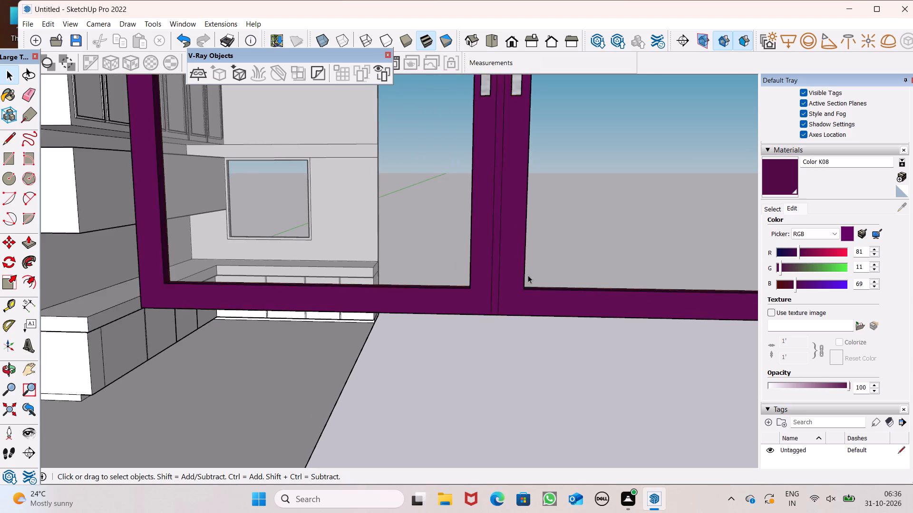
scroll(528, 275, down, 10)
scroll(548, 326, up, 1)
middle_drag(548, 326, 515, 384)
scroll(466, 349, down, 7)
key(space)
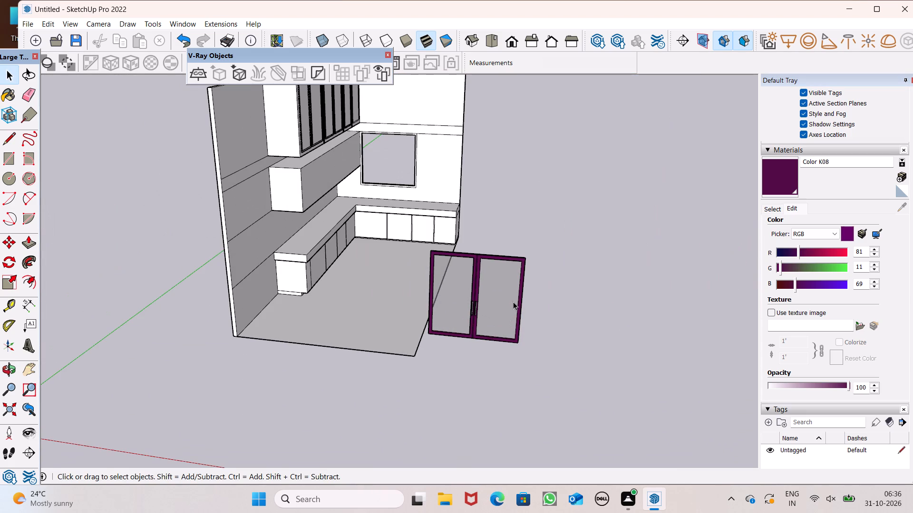
triple_click(487, 314)
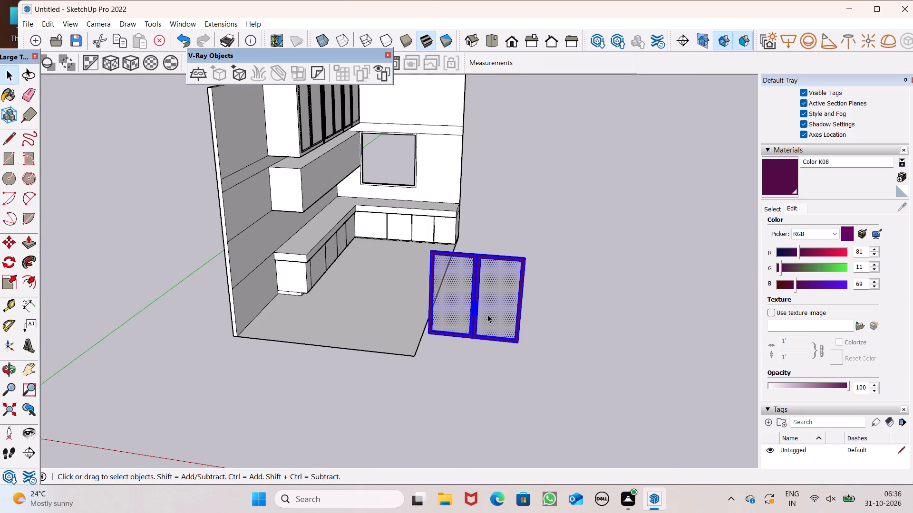
right_click(487, 314)
click(531, 187)
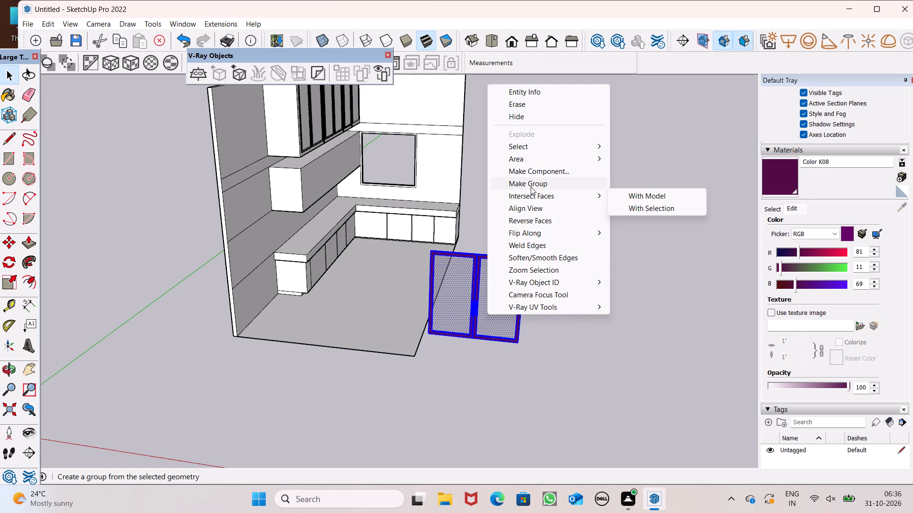
Move the window group by its lower corner from beside the kitchen to the window opening in the wall.
key(m)
key(Return)
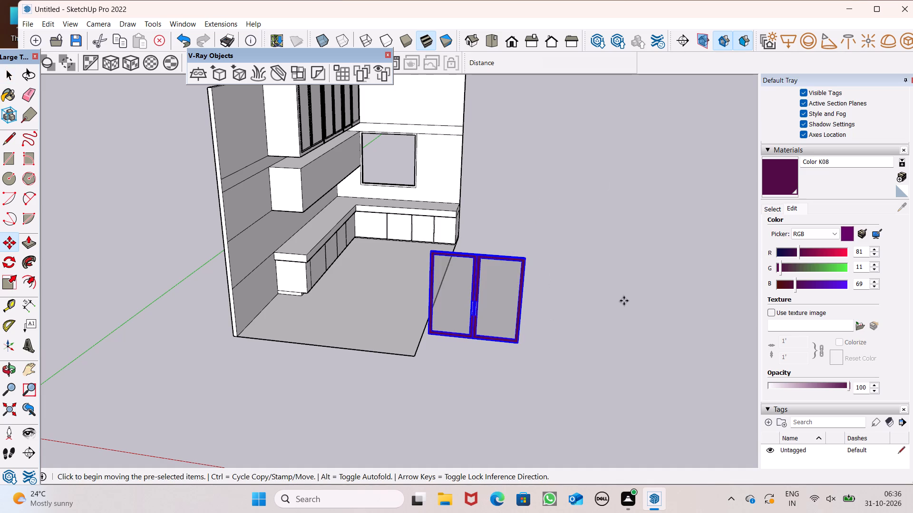
drag(521, 345, 412, 181)
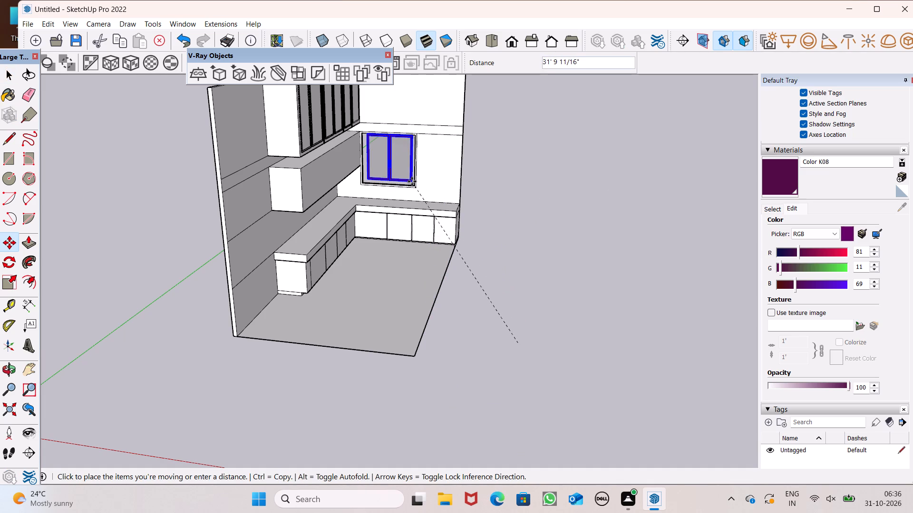
drag(412, 181, 415, 185)
scroll(374, 141, up, 9)
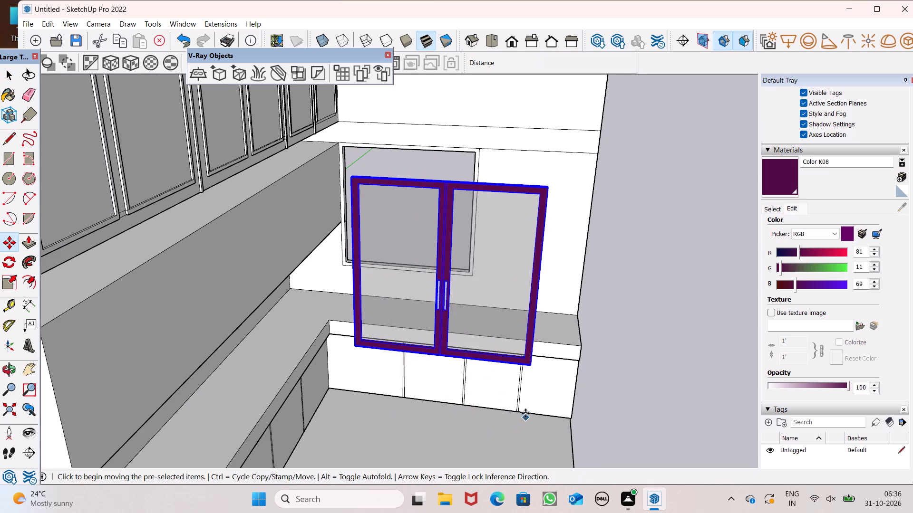
drag(531, 370, 471, 226)
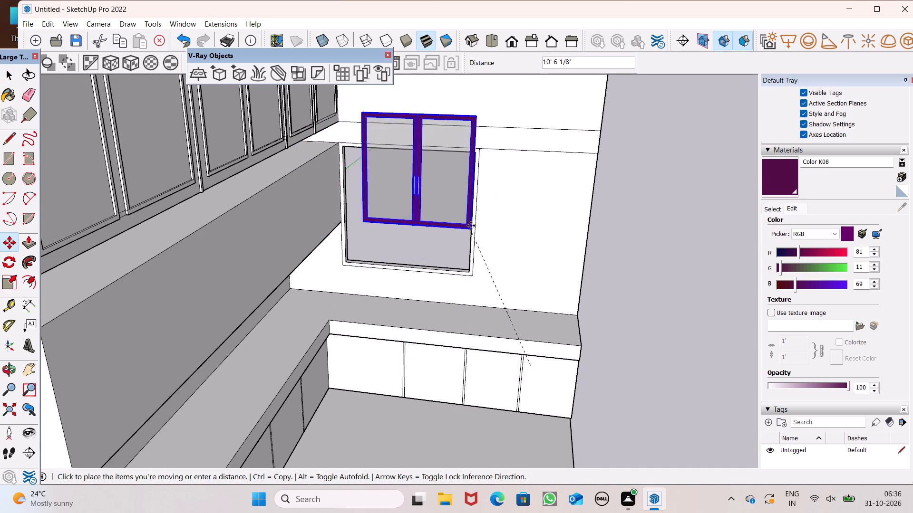
drag(471, 226, 476, 193)
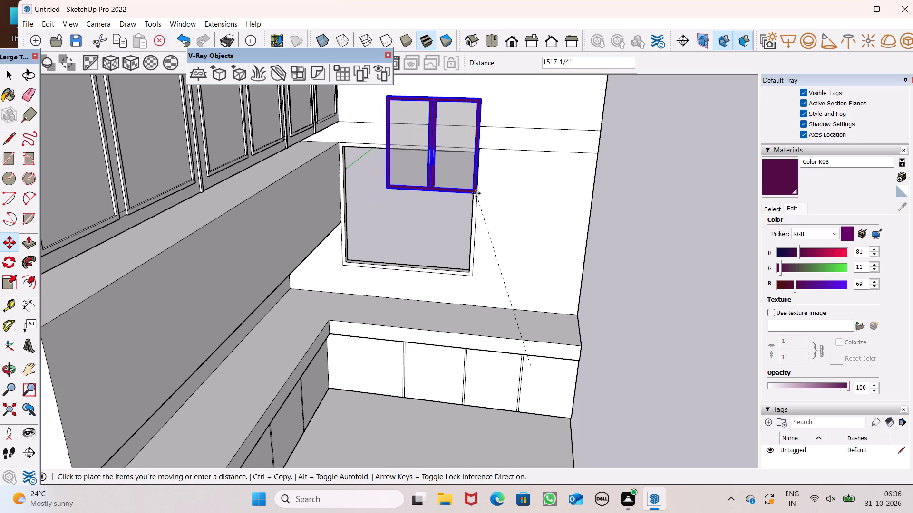
drag(476, 193, 463, 186)
Align the window group's lower corner with the inner lower corner of the wall opening, on the side away from the wall cabinets.
scroll(454, 266, up, 6)
scroll(457, 320, down, 3)
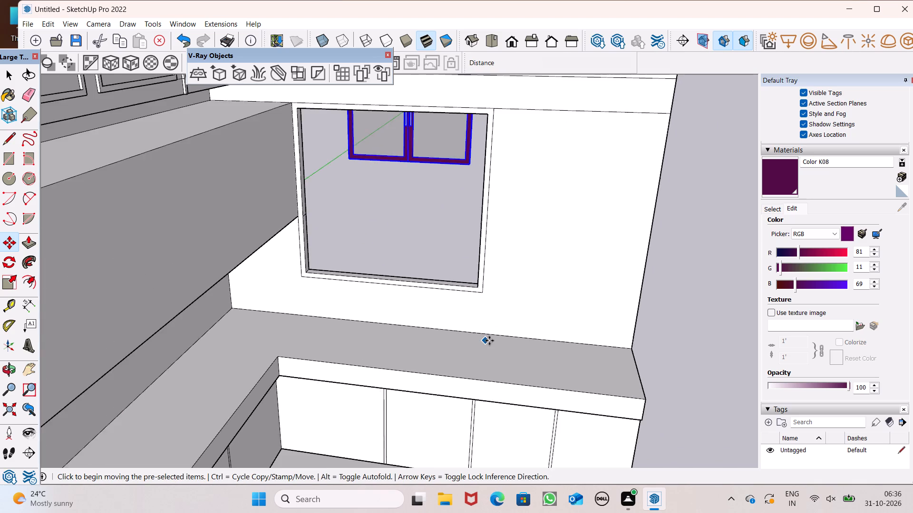
middle_drag(497, 336, 602, 384)
drag(448, 150, 450, 231)
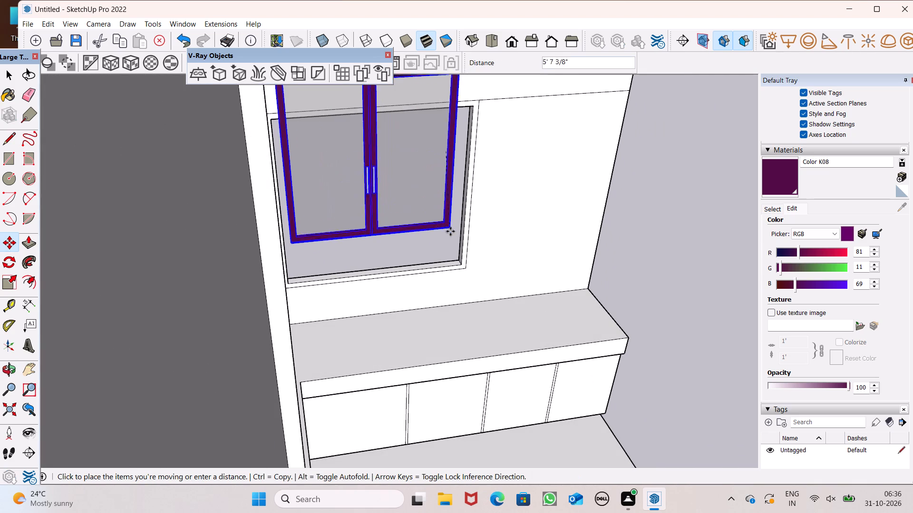
drag(450, 231, 460, 256)
scroll(454, 275, up, 8)
drag(497, 167, 448, 233)
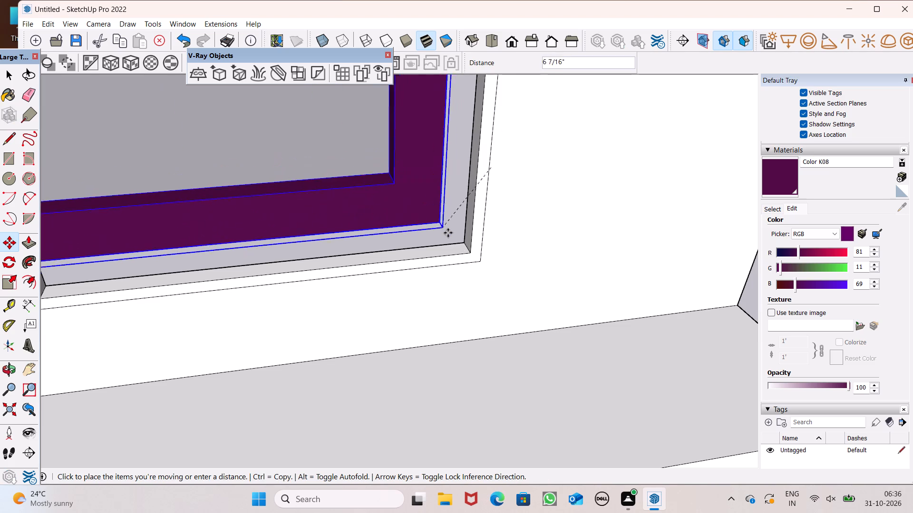
drag(448, 233, 465, 247)
Scale the window group along its width to reach the opposite side of the wall opening.
scroll(450, 206, down, 6)
middle_drag(510, 285, 478, 291)
scroll(478, 291, up, 1)
scroll(482, 285, down, 5)
middle_drag(513, 313, 480, 313)
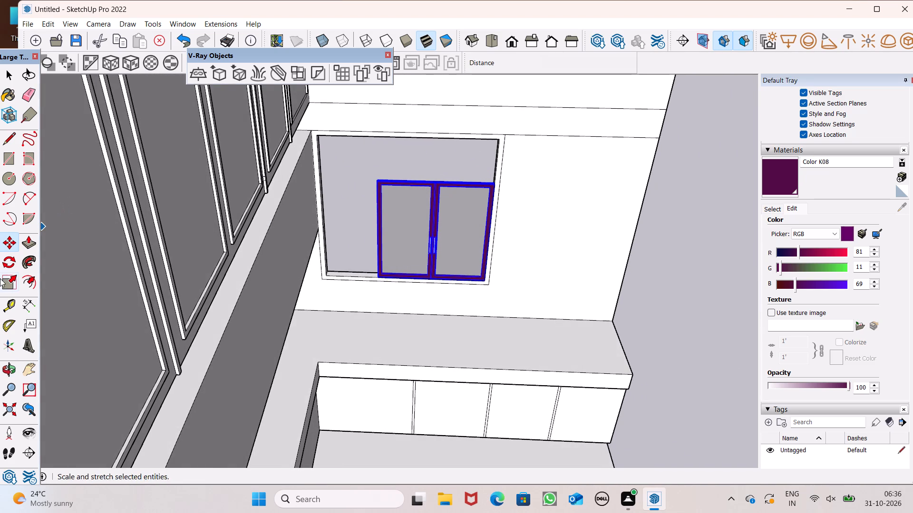
click(9, 283)
scroll(239, 189, up, 7)
scroll(329, 271, up, 8)
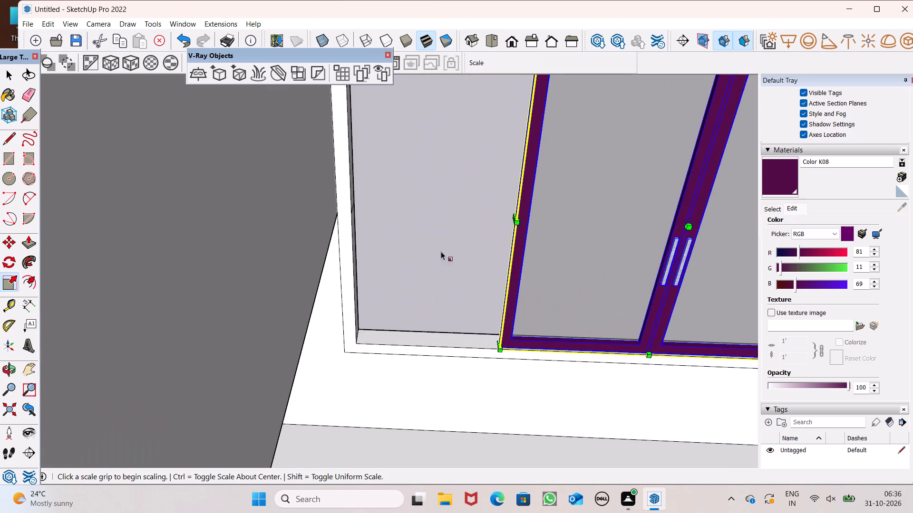
scroll(483, 219, up, 5)
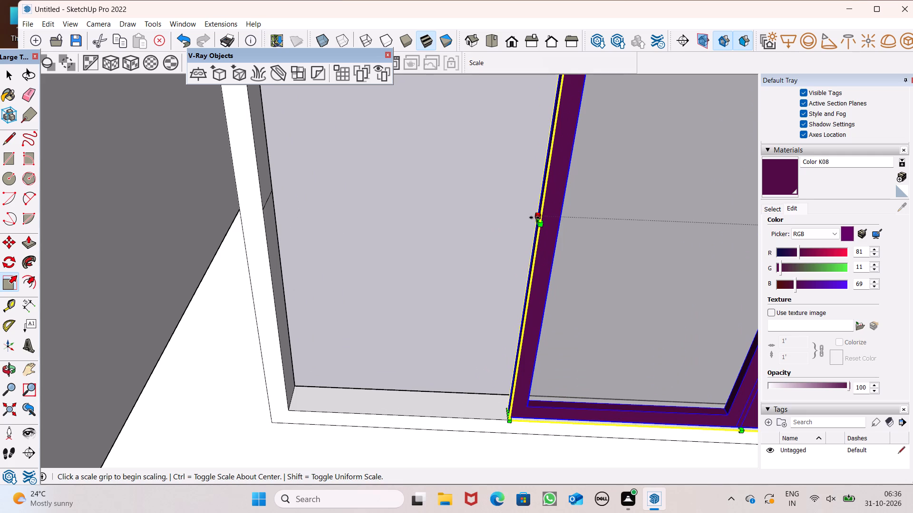
drag(539, 218, 283, 234)
Scale the window group's height up to the top edge of the wall opening.
scroll(307, 279, down, 11)
scroll(492, 116, up, 6)
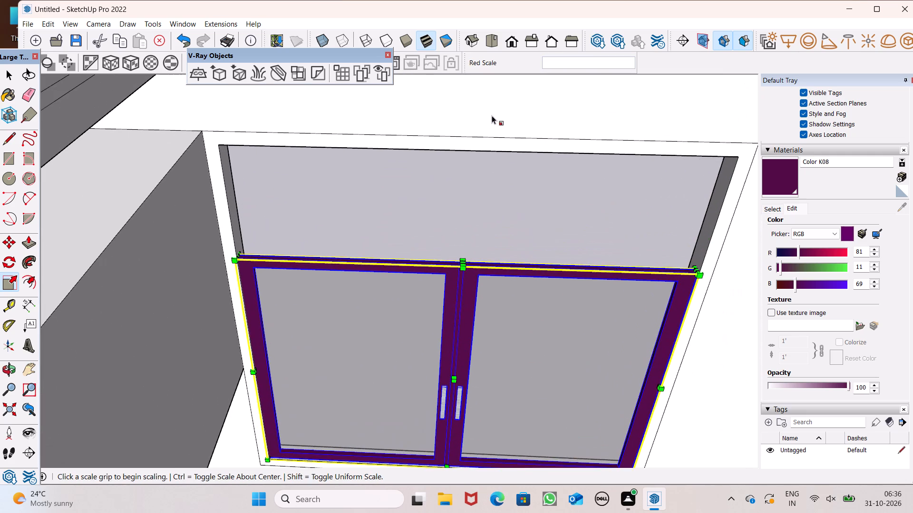
scroll(481, 267, up, 5)
scroll(457, 289, down, 6)
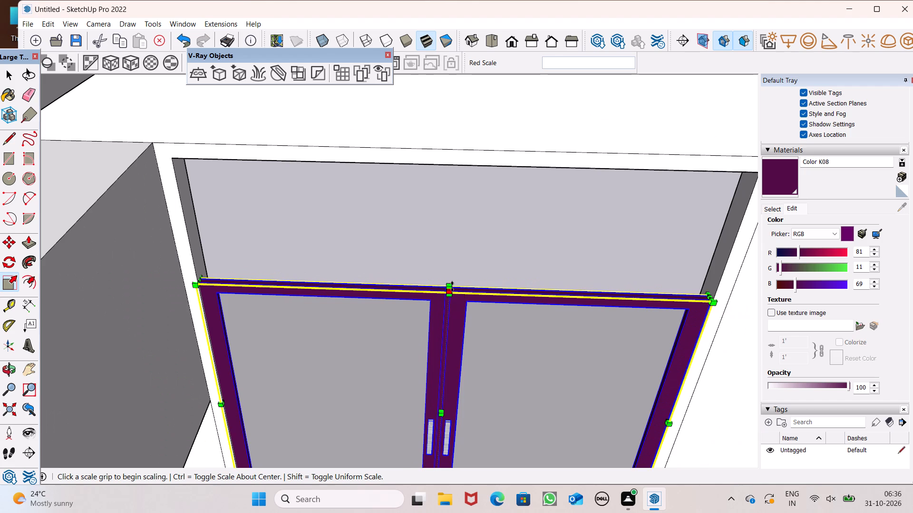
drag(452, 286, 429, 165)
scroll(422, 161, down, 7)
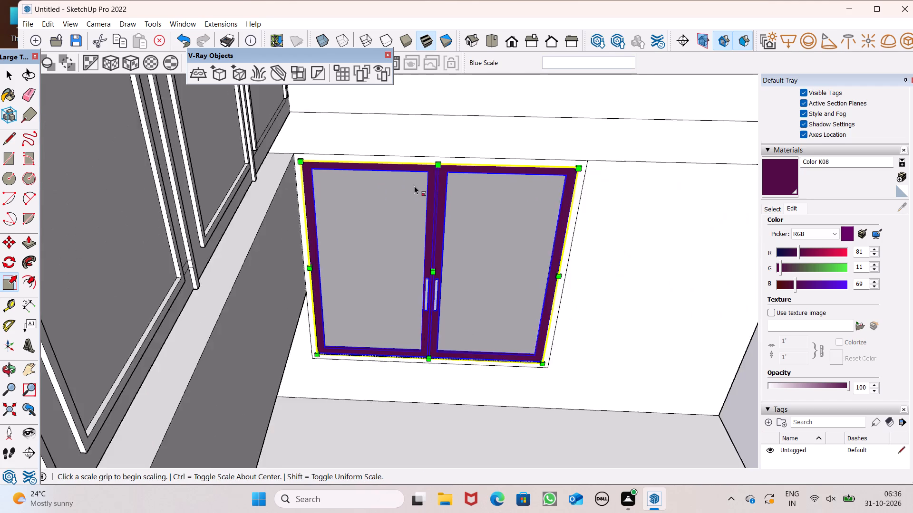
scroll(414, 186, down, 8)
middle_drag(423, 269, 422, 184)
scroll(423, 214, up, 1)
scroll(402, 231, down, 2)
key(space)
click(648, 354)
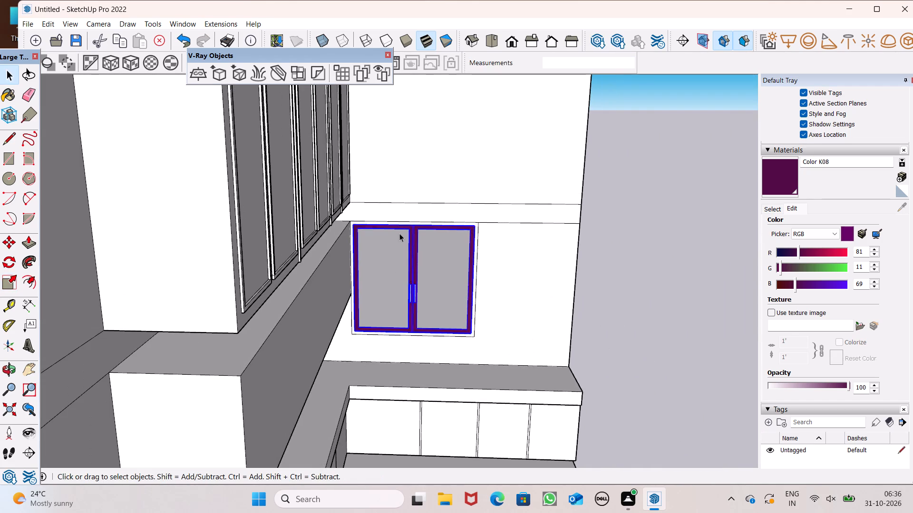
Paint the first two base cabinet doors from the free end of the long run, and the strip between them, with Color K08.
scroll(399, 233, down, 6)
middle_drag(412, 272, 287, 297)
scroll(287, 297, up, 1)
scroll(435, 241, down, 6)
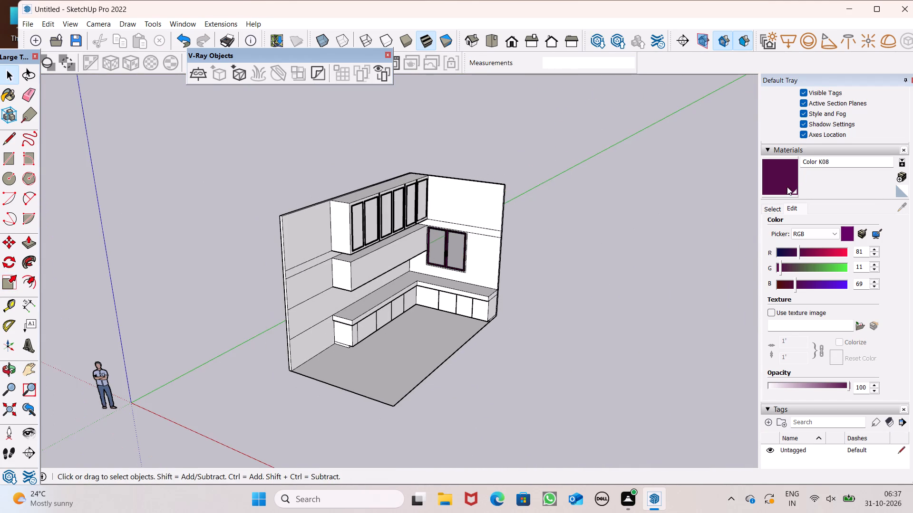
click(787, 180)
scroll(385, 345, up, 7)
scroll(342, 304, up, 7)
click(338, 310)
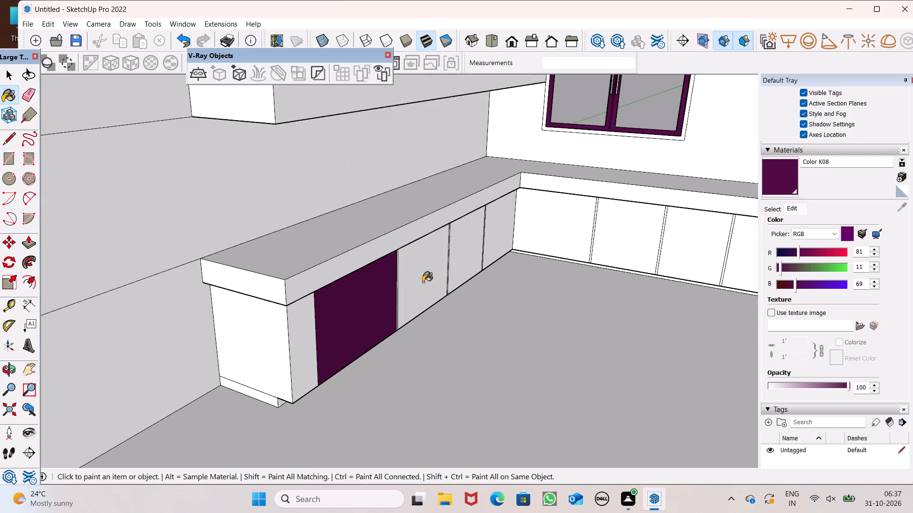
click(436, 278)
middle_drag(419, 296, 314, 323)
scroll(313, 318, up, 8)
click(344, 328)
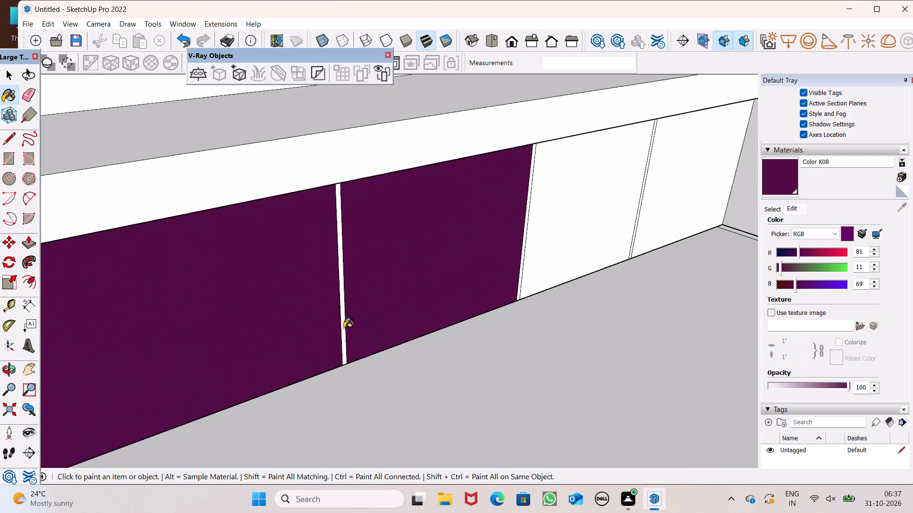
scroll(537, 280, down, 5)
Pull the narrow strip between the two purple base cabinet doors out about 15/16".
key(space)
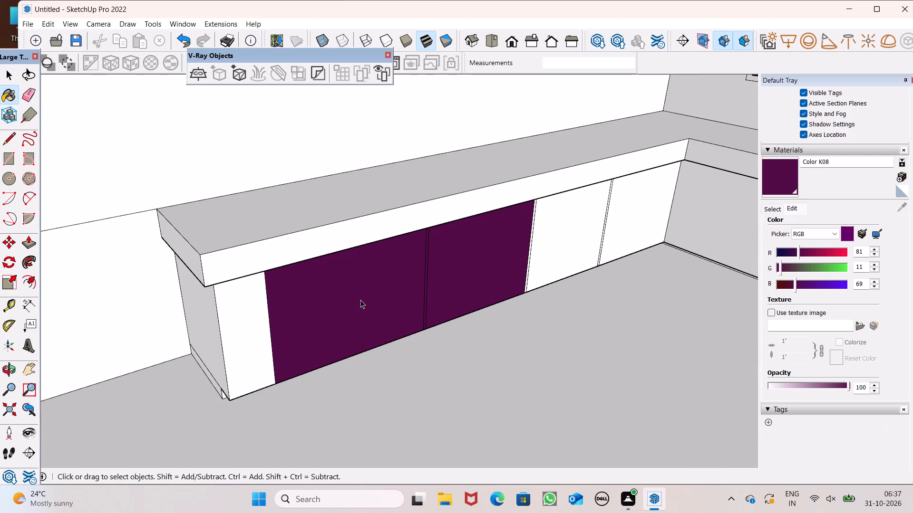
click(33, 245)
scroll(351, 294, up, 6)
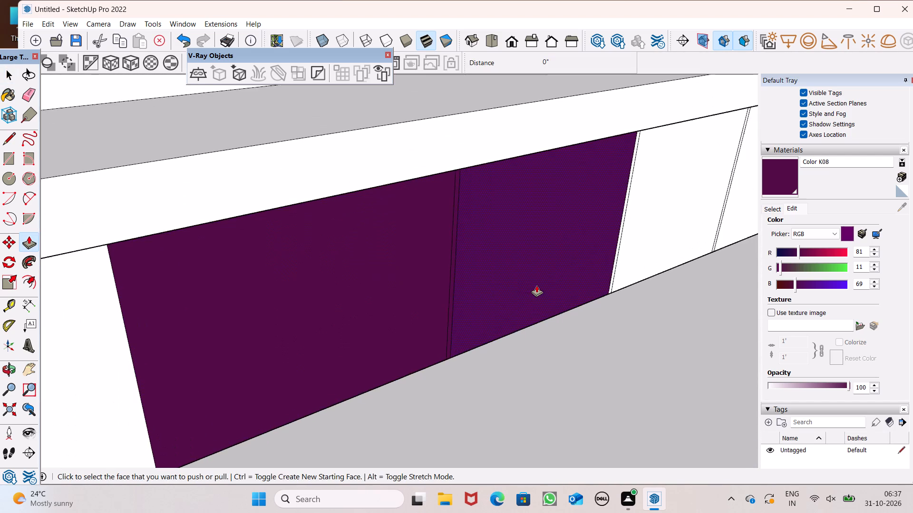
scroll(536, 285, up, 1)
scroll(467, 304, up, 5)
drag(421, 345, 427, 349)
scroll(322, 323, down, 7)
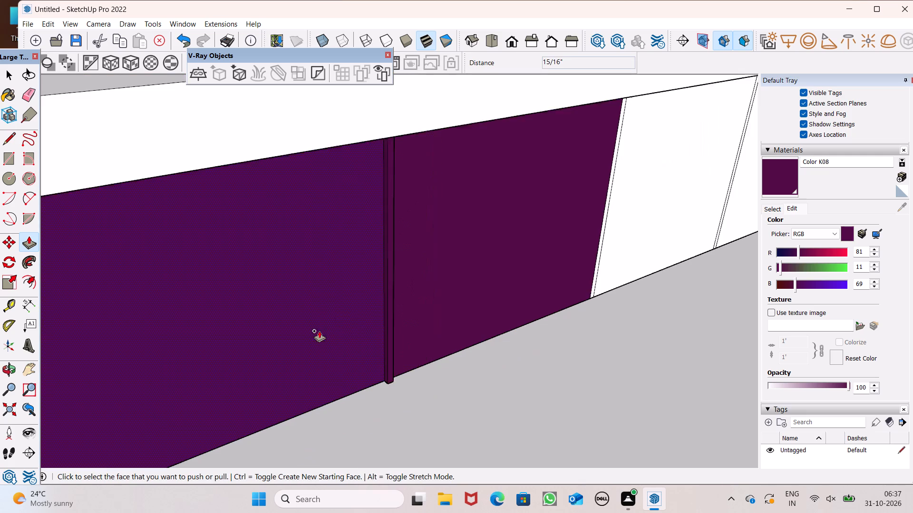
Pull the white strip beside the second purple door out 15/16", level with the first strip.
middle_drag(560, 300, 469, 361)
scroll(544, 306, down, 4)
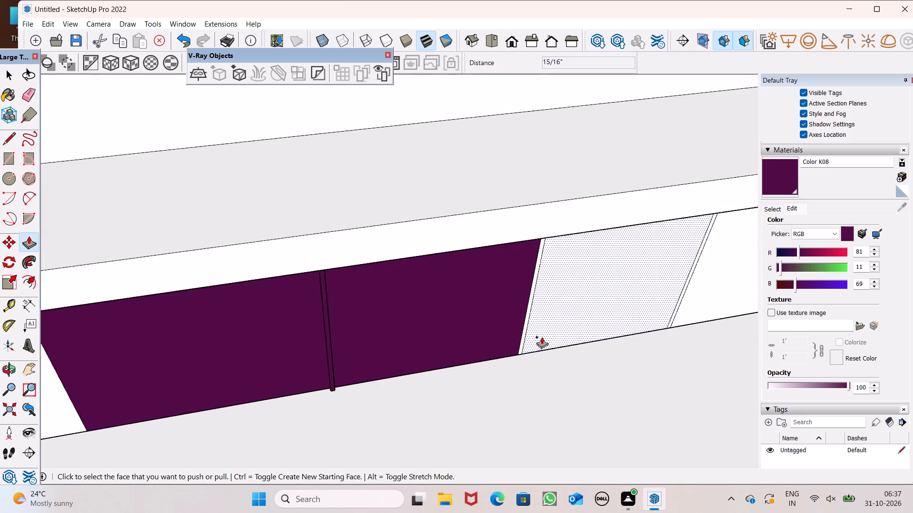
middle_drag(540, 339, 516, 351)
scroll(519, 351, up, 4)
drag(529, 350, 488, 375)
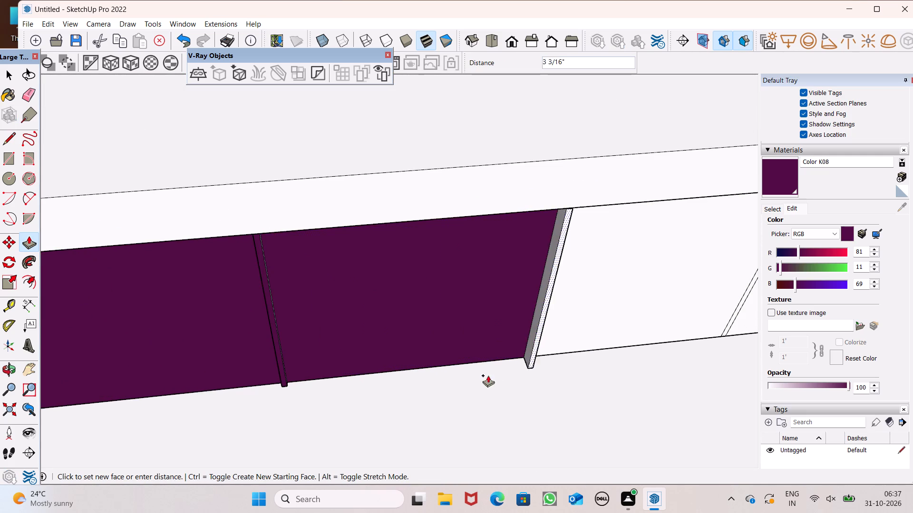
drag(488, 375, 287, 381)
Pull the narrow strip between the last two white doors of the long base cabinet run out 15/16".
scroll(287, 353, down, 5)
scroll(539, 336, up, 2)
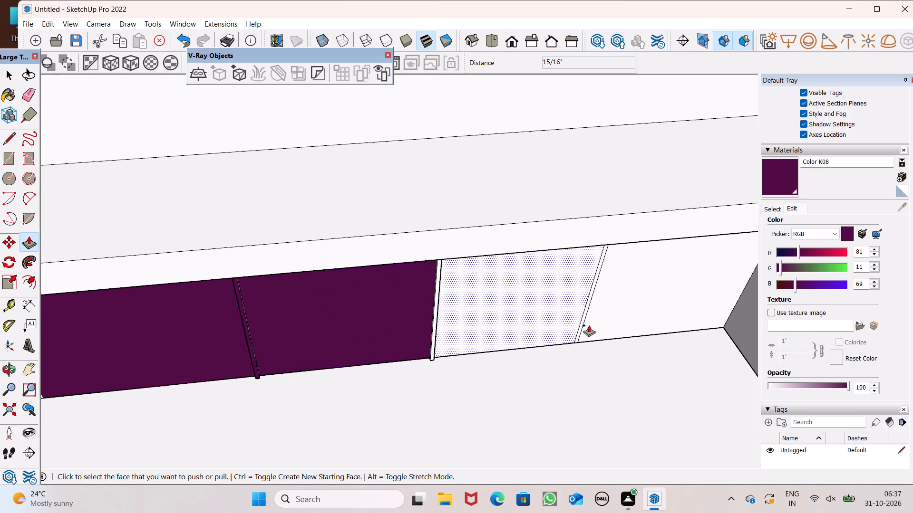
scroll(589, 325, up, 3)
drag(576, 338, 434, 363)
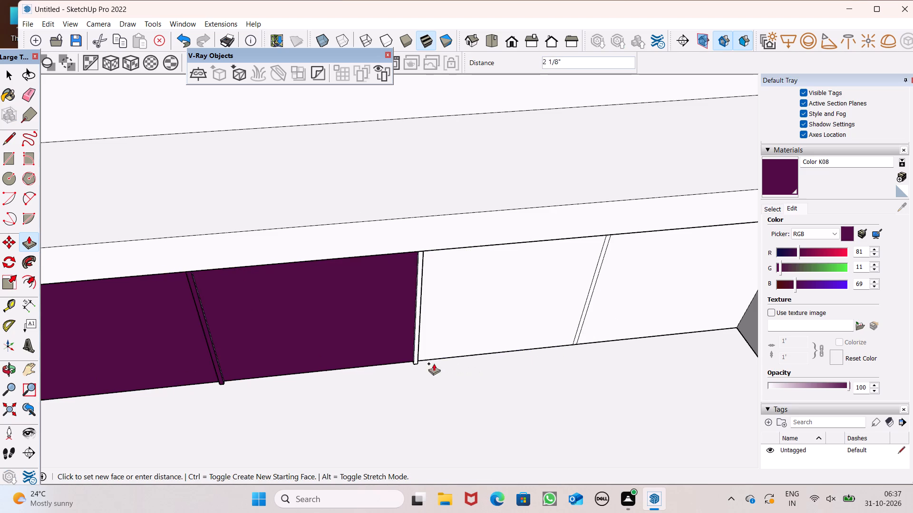
drag(434, 363, 414, 362)
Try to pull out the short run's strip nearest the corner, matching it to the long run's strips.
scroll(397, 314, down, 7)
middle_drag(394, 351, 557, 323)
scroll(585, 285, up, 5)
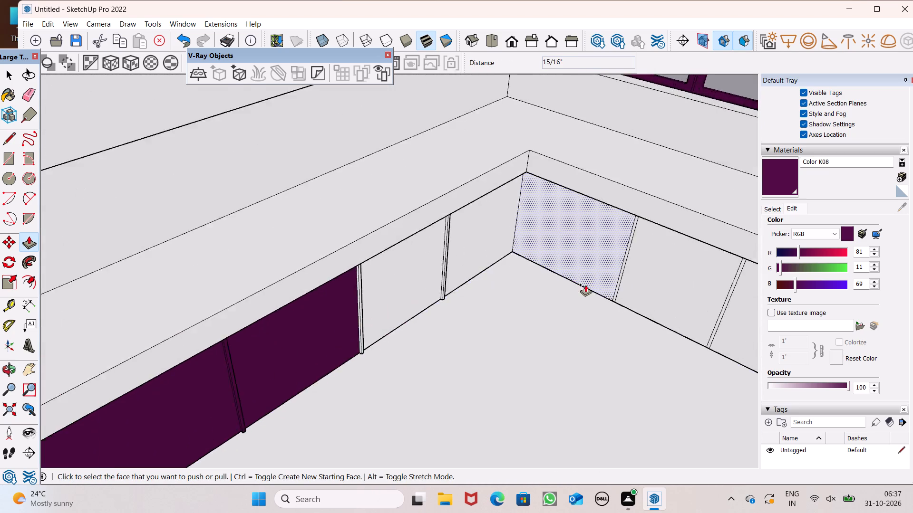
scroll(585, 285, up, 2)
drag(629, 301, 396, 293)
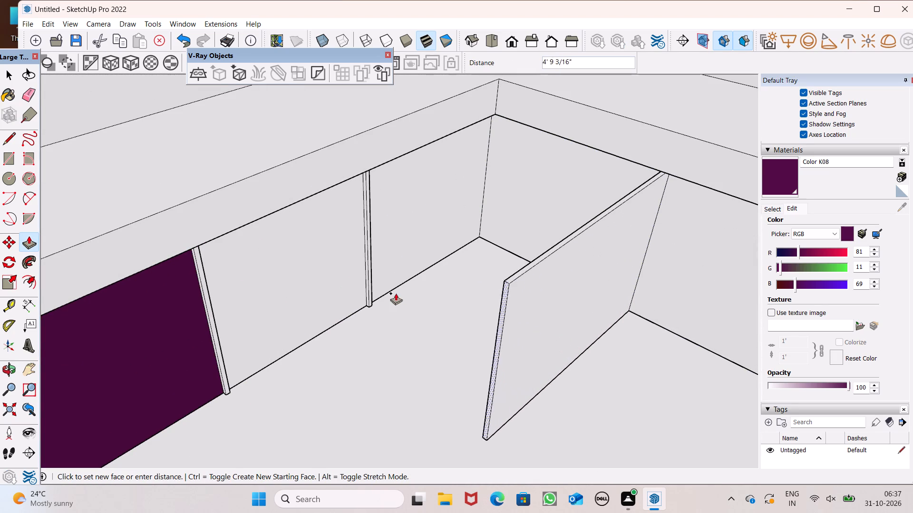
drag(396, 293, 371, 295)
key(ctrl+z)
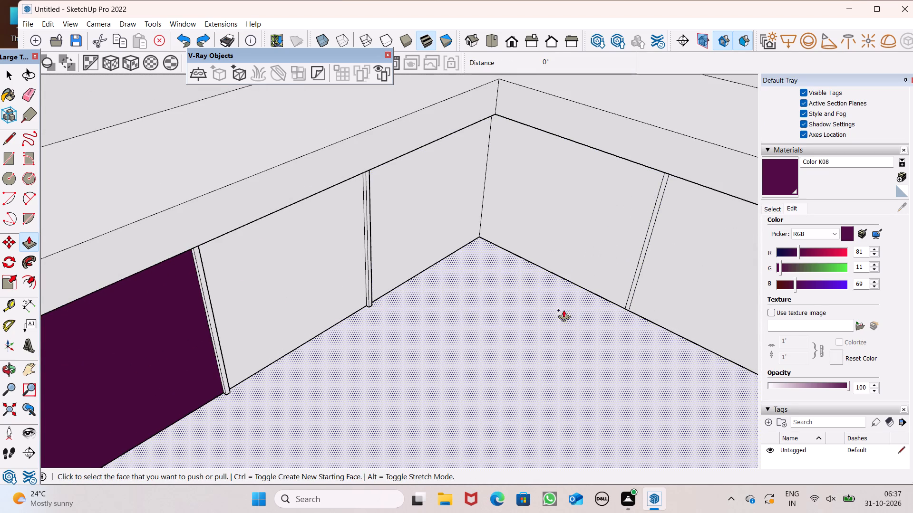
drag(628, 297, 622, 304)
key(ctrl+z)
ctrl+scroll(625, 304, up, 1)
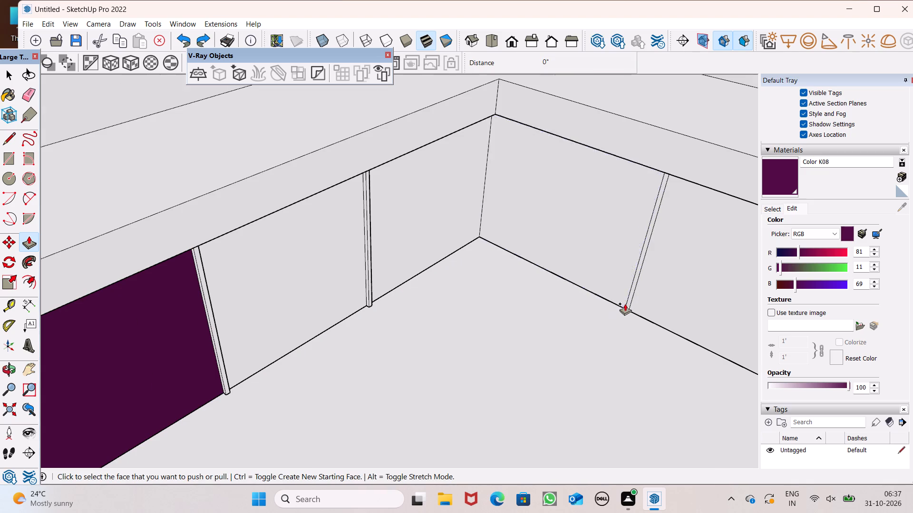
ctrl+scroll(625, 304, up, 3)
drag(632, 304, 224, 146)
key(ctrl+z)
Pull the three narrow strips between the short run's base cabinet doors out 1".
middle_drag(427, 301, 537, 318)
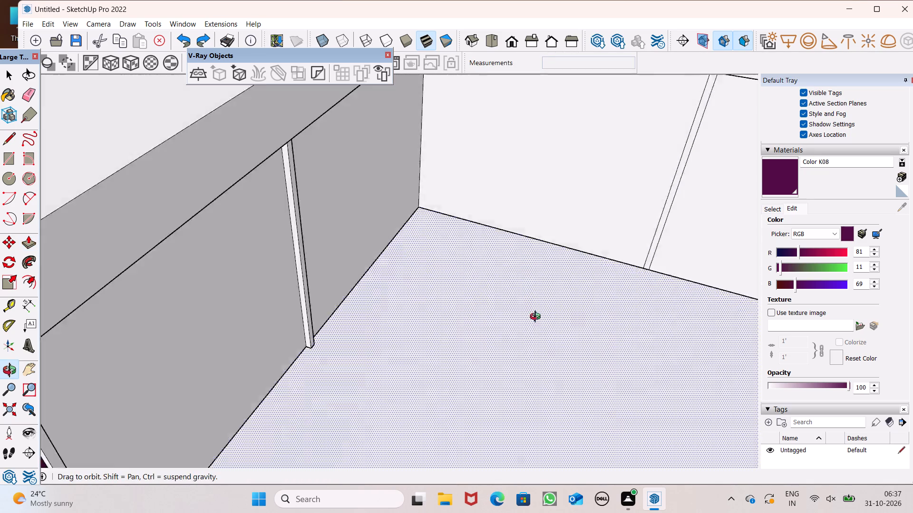
middle_drag(537, 318, 578, 314)
scroll(285, 288, down, 6)
scroll(326, 218, down, 4)
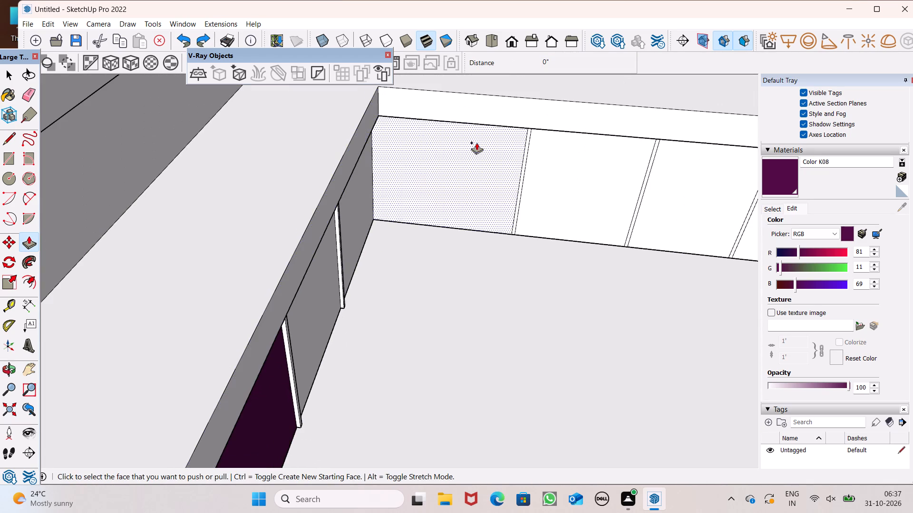
scroll(656, 171, up, 7)
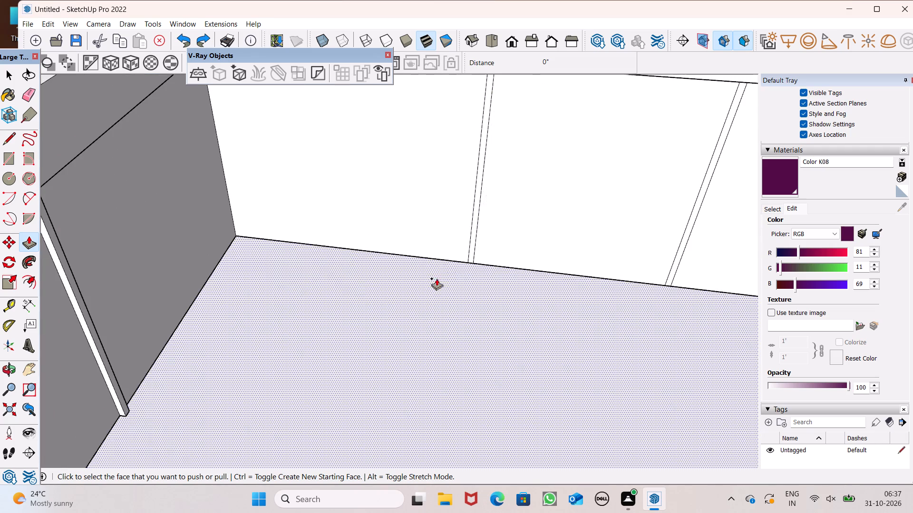
scroll(447, 268, down, 3)
scroll(472, 248, up, 7)
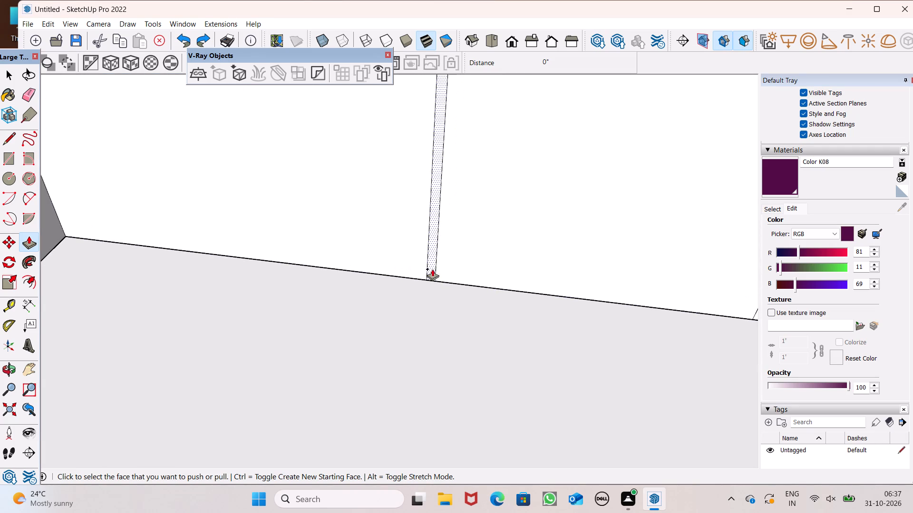
drag(433, 272, 433, 277)
scroll(319, 315, down, 8)
scroll(538, 259, up, 3)
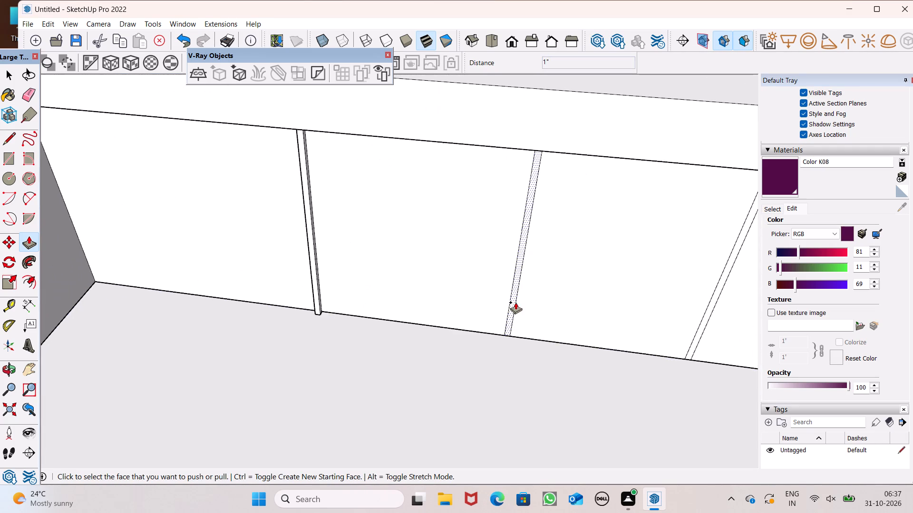
drag(511, 304, 319, 290)
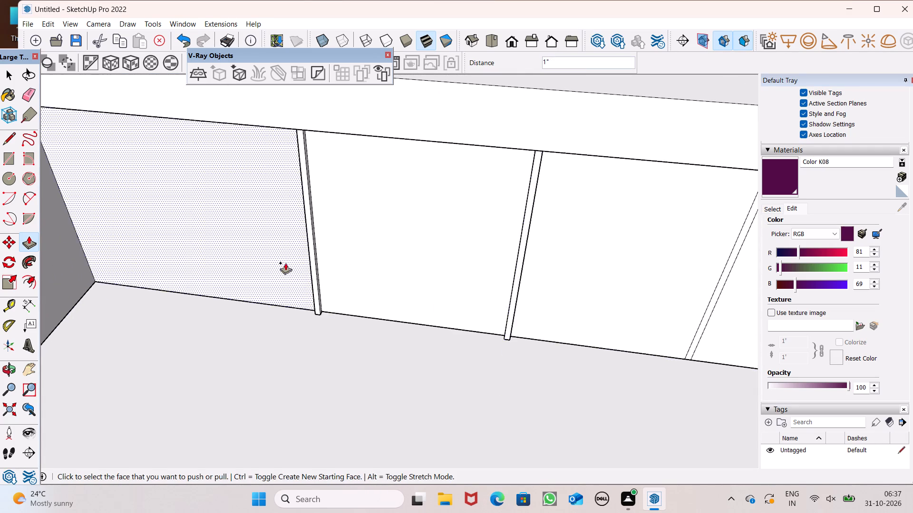
scroll(285, 263, down, 4)
scroll(525, 289, up, 4)
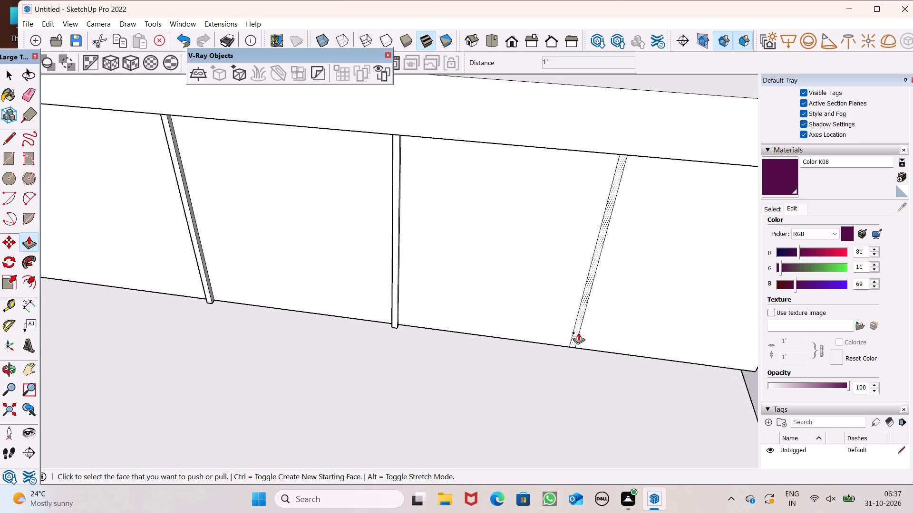
drag(579, 333, 396, 312)
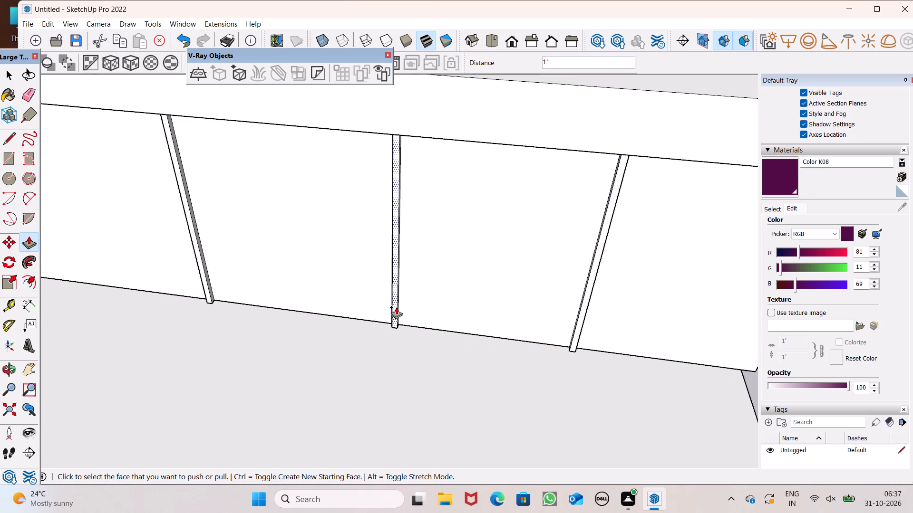
Paint the four base cabinet doors of the short run with Color K08.
scroll(396, 297, down, 6)
click(758, 162)
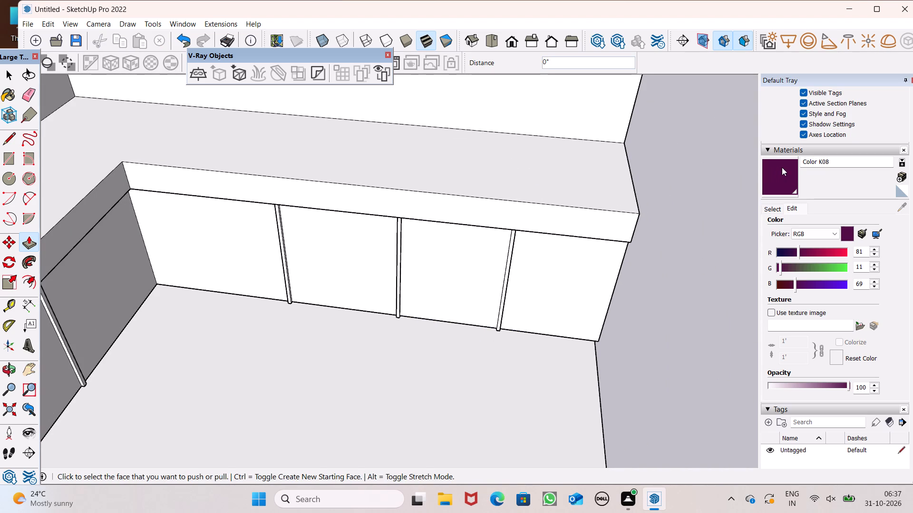
click(783, 167)
click(545, 298)
click(465, 281)
middle_drag(481, 295, 352, 218)
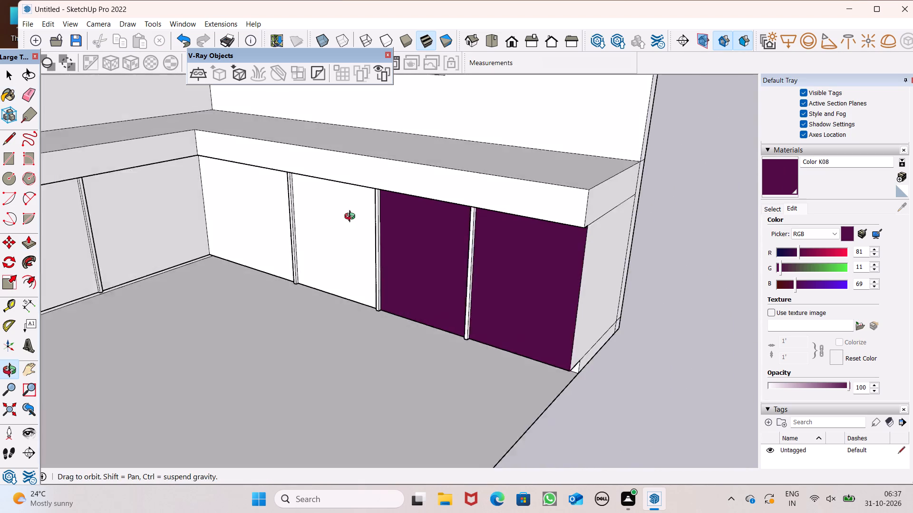
middle_drag(352, 218, 327, 218)
click(336, 226)
click(294, 215)
Paint the front and both side faces of the short run's two strips nearest the corner with Color K08.
scroll(291, 205, up, 8)
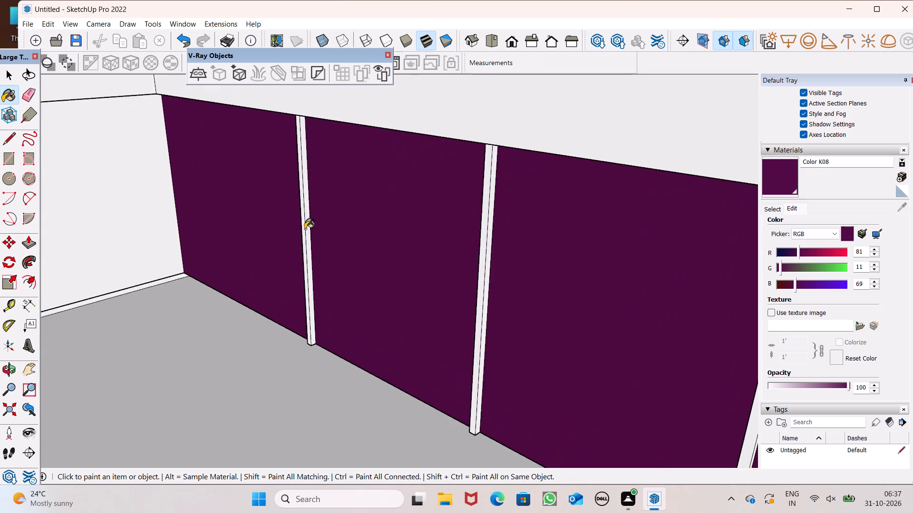
scroll(322, 233, up, 7)
click(300, 256)
click(290, 256)
scroll(275, 222, down, 7)
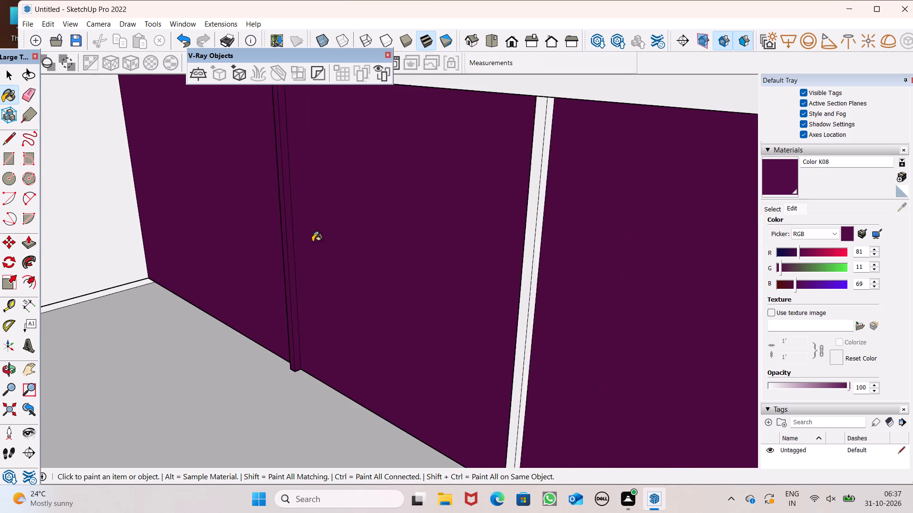
scroll(552, 327, up, 4)
click(477, 309)
click(466, 304)
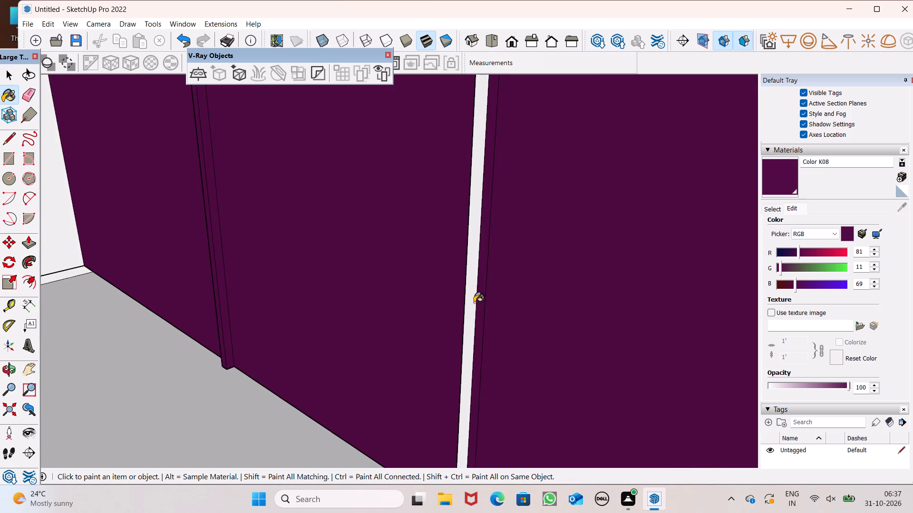
middle_drag(475, 307, 738, 319)
scroll(682, 267, up, 5)
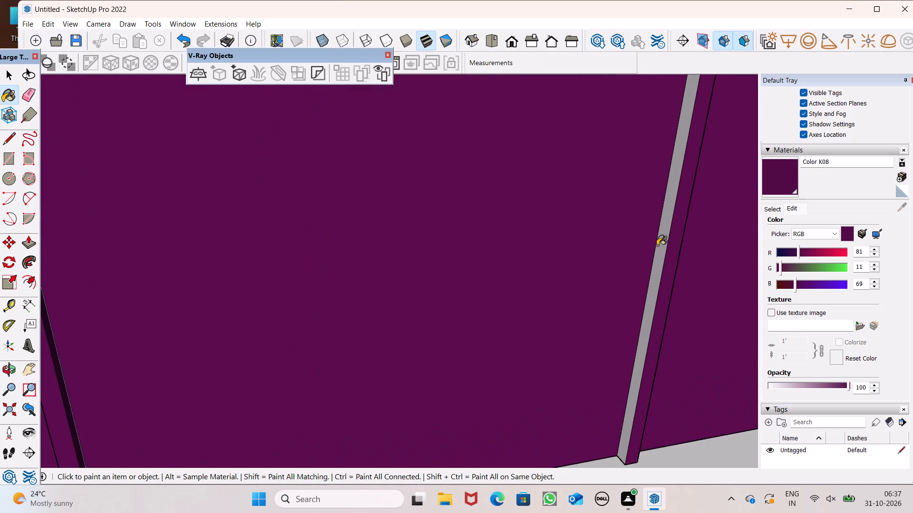
click(664, 239)
scroll(666, 237, down, 6)
scroll(544, 282, down, 4)
middle_drag(460, 310, 503, 310)
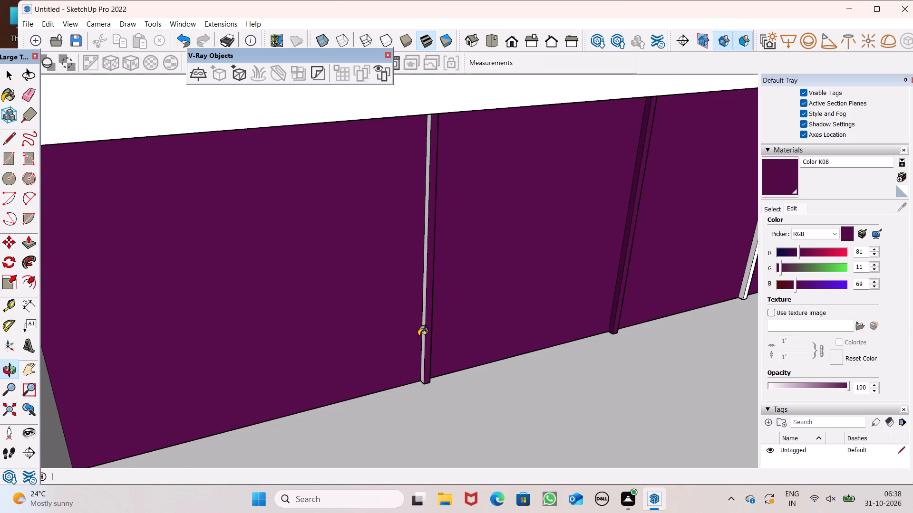
scroll(417, 341, up, 5)
click(428, 349)
Paint the front and both side faces of the short run's third strip, nearest the free end, with Color K08.
scroll(461, 270, down, 7)
middle_drag(485, 377, 343, 292)
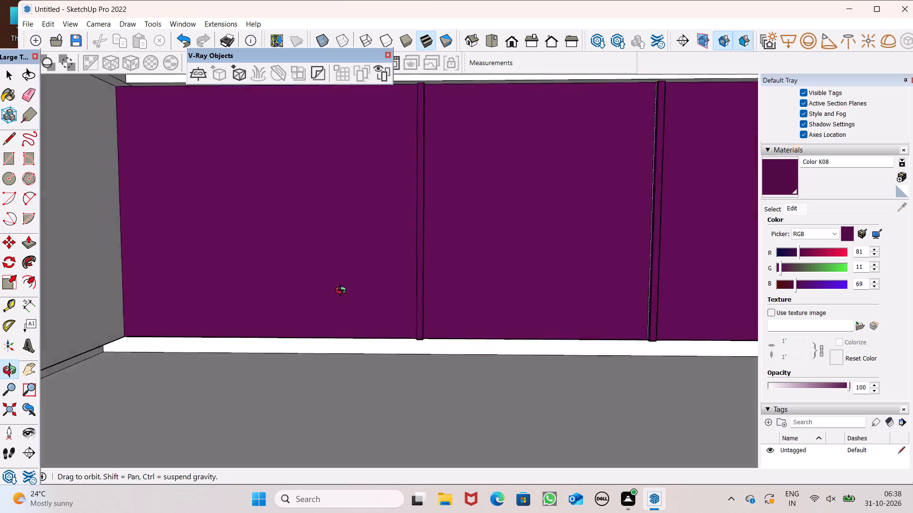
middle_drag(343, 292, 188, 342)
scroll(414, 284, down, 6)
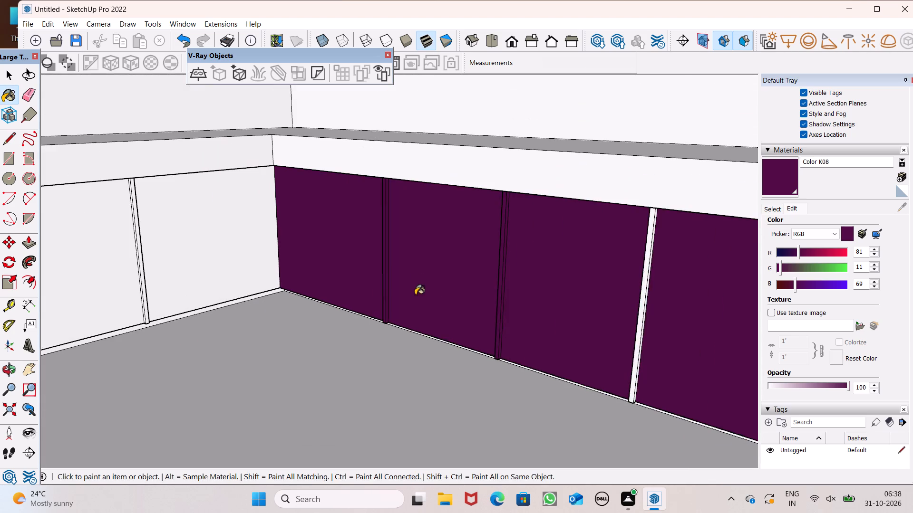
middle_drag(672, 336, 585, 336)
scroll(591, 381, up, 13)
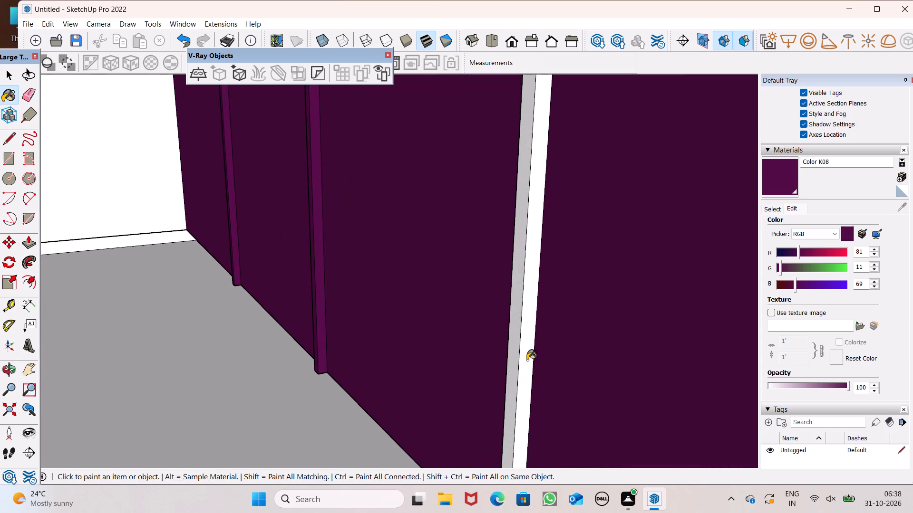
click(527, 360)
click(518, 359)
middle_drag(518, 357, 711, 376)
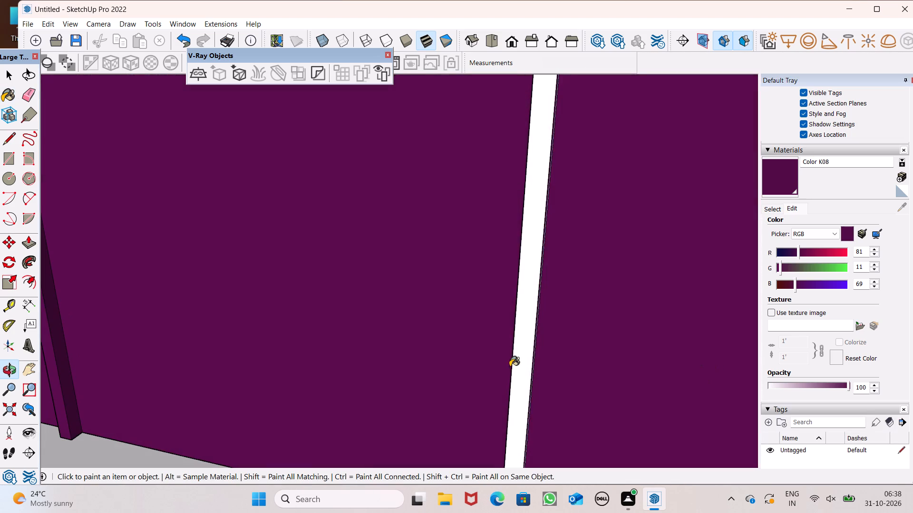
click(526, 356)
middle_drag(505, 371, 650, 412)
scroll(614, 370, up, 1)
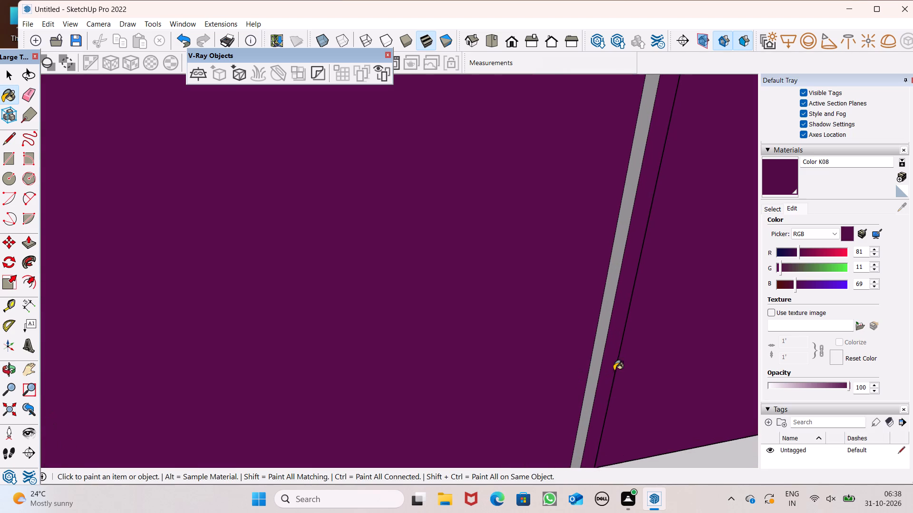
scroll(614, 370, up, 2)
click(588, 365)
scroll(554, 286, down, 14)
scroll(503, 304, down, 1)
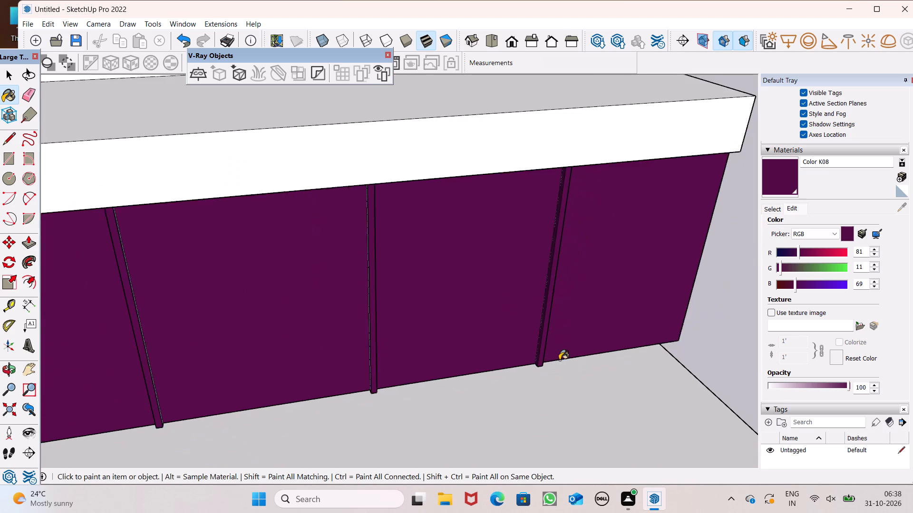
Paint the overhanging underside of the short run's base cabinet, beneath the doors, with Color K08.
middle_drag(558, 360, 239, 176)
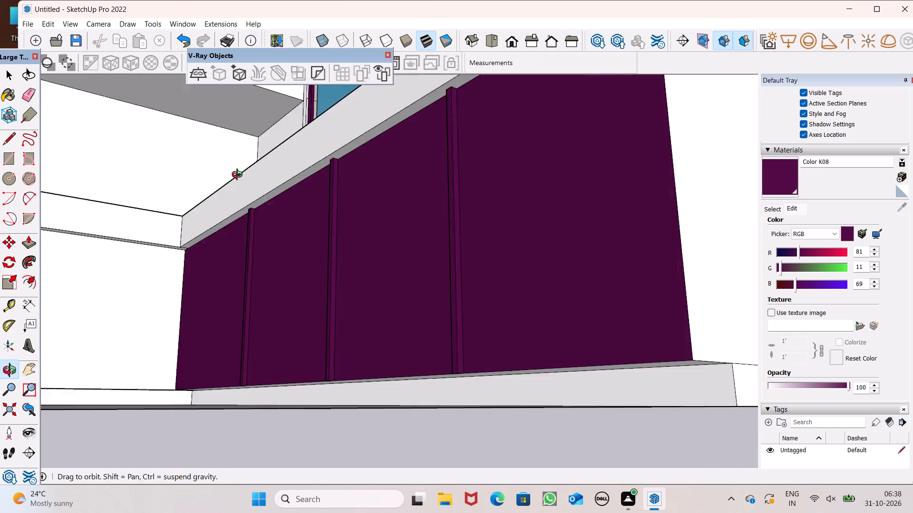
middle_drag(239, 176, 195, 196)
middle_click(195, 196)
scroll(425, 433, up, 7)
middle_drag(423, 419, 412, 347)
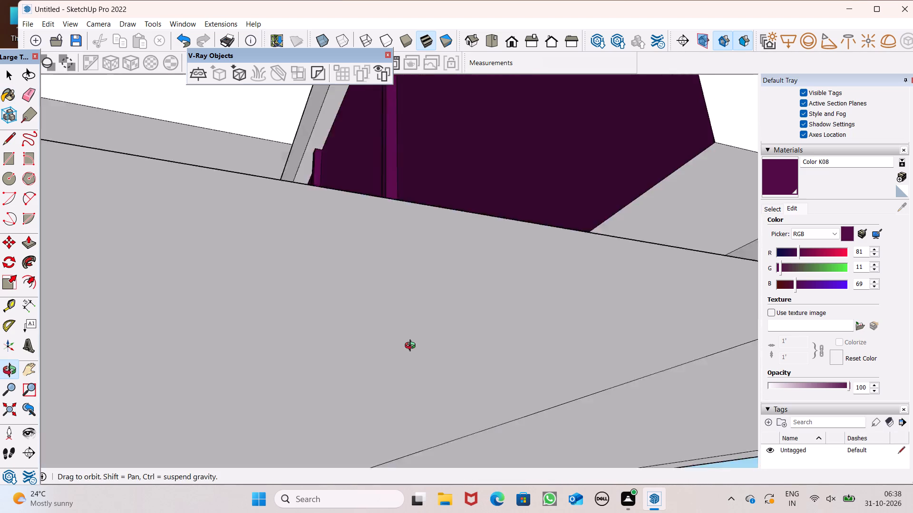
middle_drag(412, 347, 354, 383)
click(529, 293)
Paint the long run's third base cabinet door and the near side face of the strip before it with Color K08.
scroll(521, 308, down, 5)
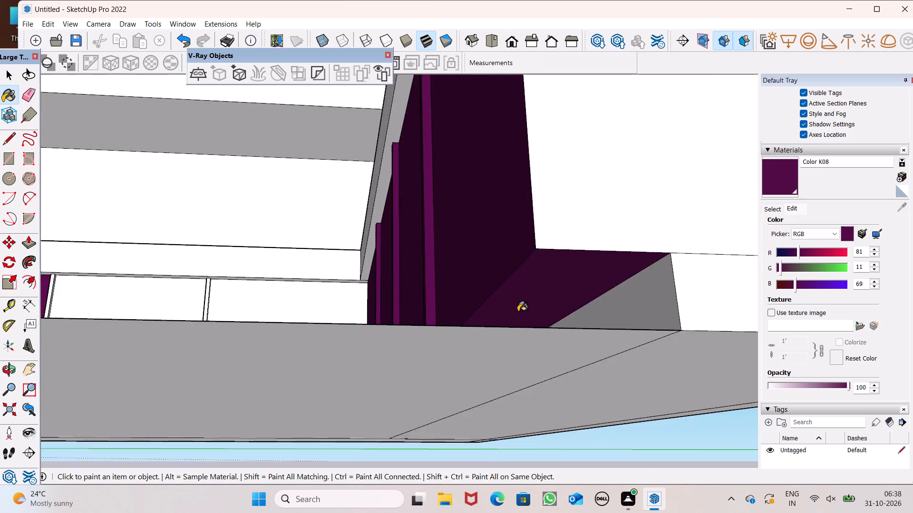
middle_drag(517, 317, 534, 396)
scroll(487, 334, down, 12)
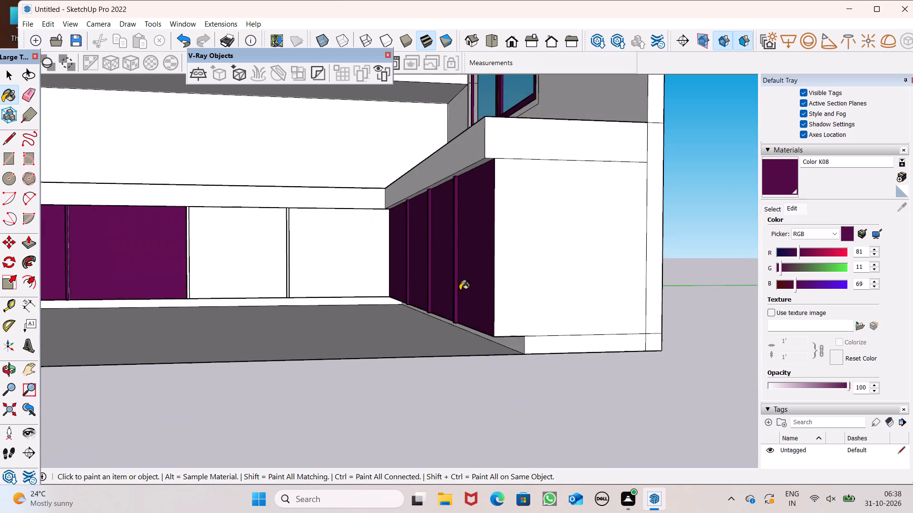
middle_drag(460, 290, 640, 433)
scroll(563, 302, down, 14)
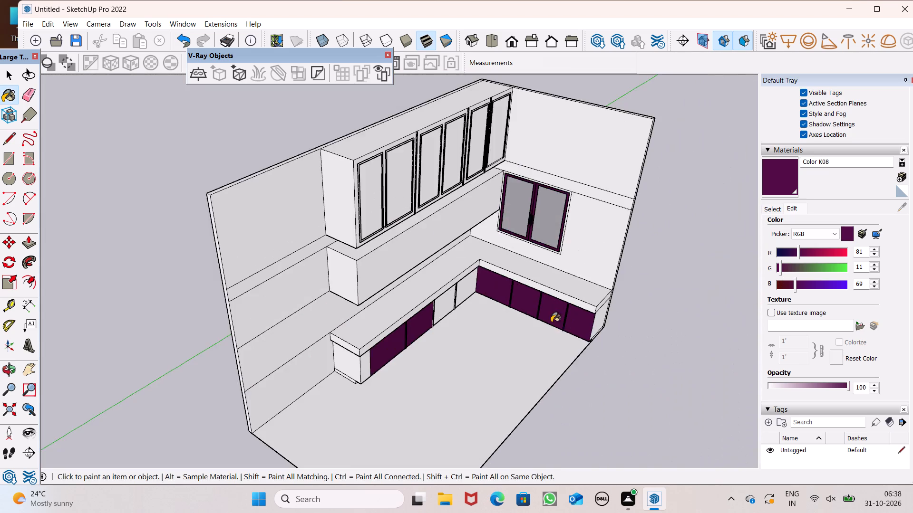
scroll(415, 322, up, 7)
scroll(484, 376, up, 8)
scroll(496, 273, up, 3)
scroll(471, 244, down, 1)
scroll(467, 238, up, 1)
scroll(464, 224, down, 1)
scroll(464, 219, up, 1)
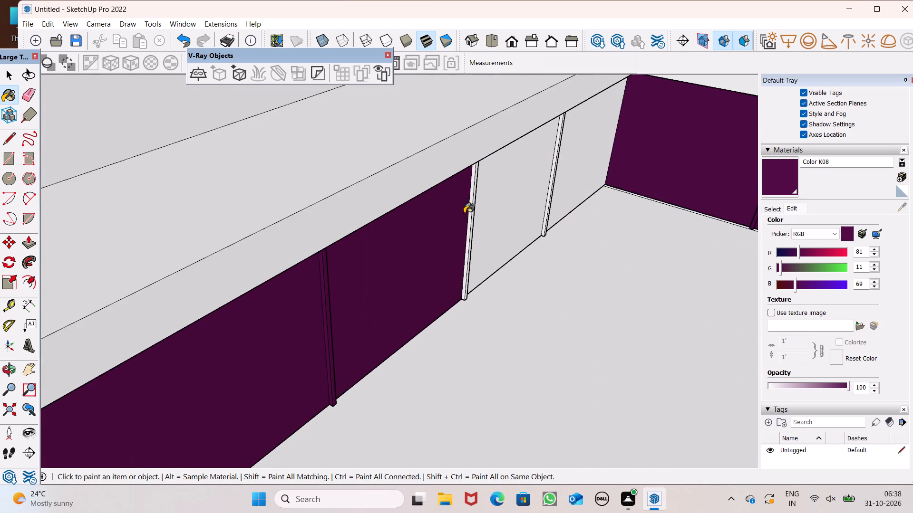
scroll(464, 213, up, 15)
click(492, 185)
click(575, 175)
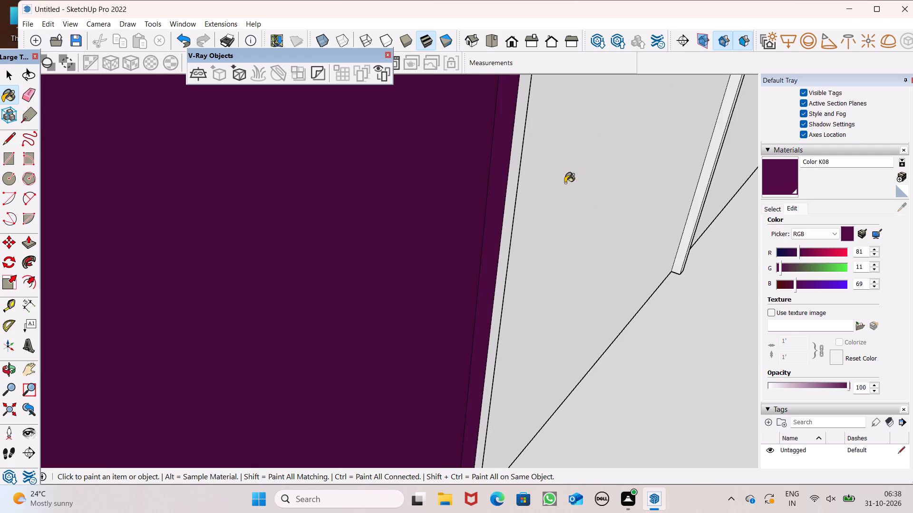
Paint the front and far side face of the strip between the long run's second and third doors with Color K08.
middle_drag(429, 277, 185, 308)
scroll(251, 297, down, 7)
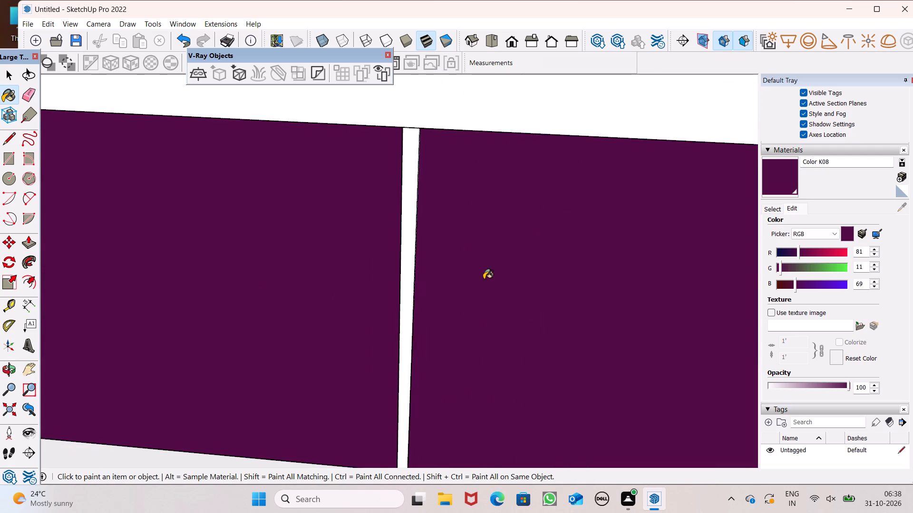
scroll(484, 279, up, 5)
click(346, 306)
middle_drag(369, 322, 335, 331)
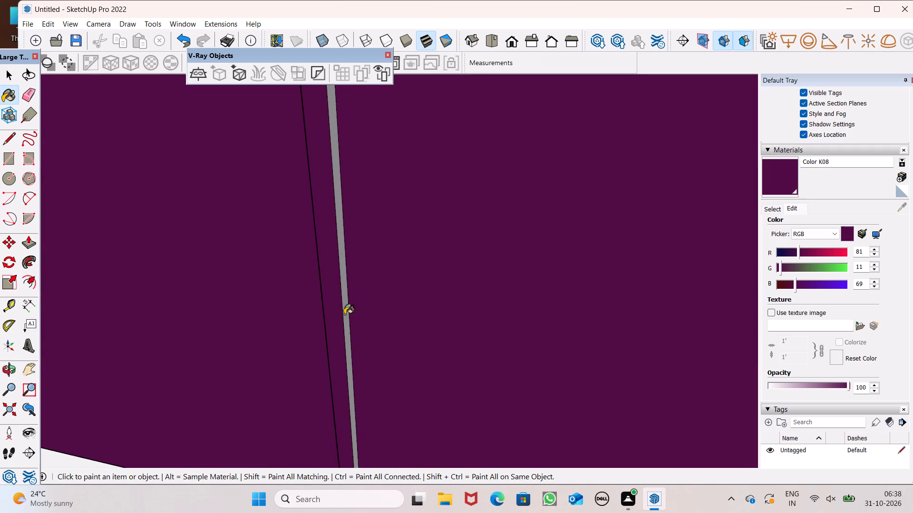
click(345, 313)
Paint the long run's fourth door, at the corner, and the front and both sides of its adjoining strip with Color K08.
scroll(364, 240, down, 12)
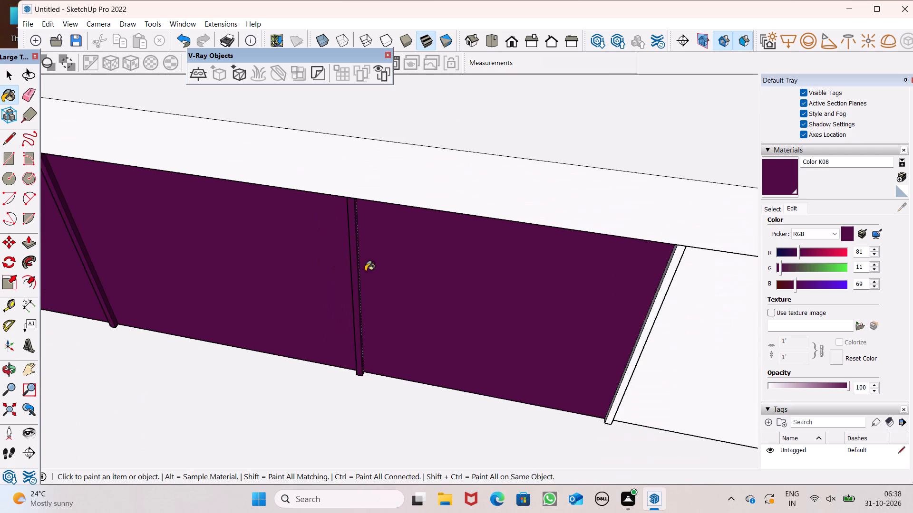
scroll(733, 352, up, 5)
click(664, 350)
scroll(399, 311, down, 5)
scroll(505, 373, up, 6)
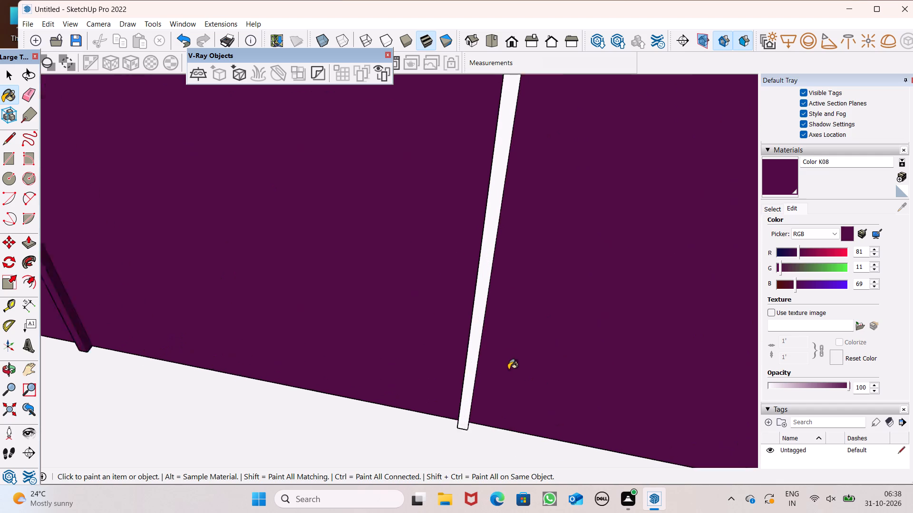
scroll(508, 370, up, 2)
middle_drag(522, 354, 473, 376)
scroll(474, 376, up, 6)
click(426, 308)
click(442, 308)
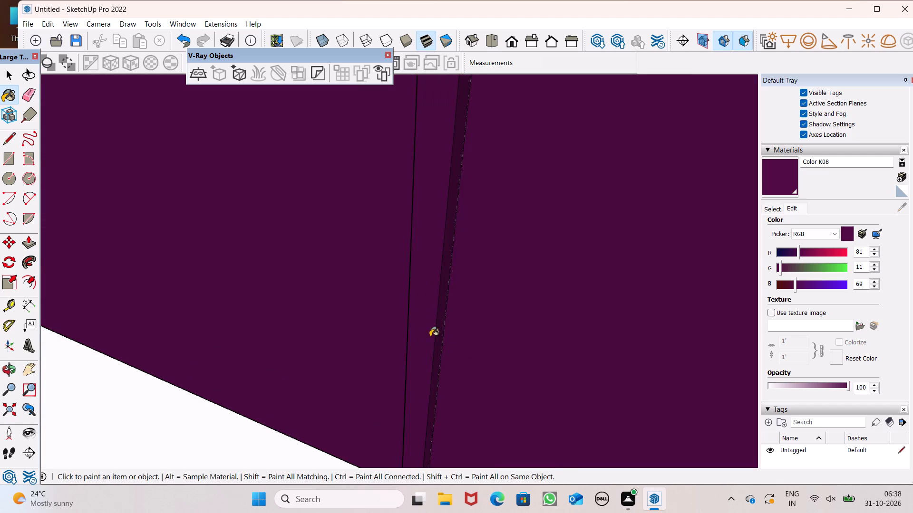
middle_drag(430, 360, 709, 347)
click(454, 287)
Paint the overhanging underside of the long run's base cabinet, beneath the doors, with Color K08.
scroll(408, 370, down, 17)
middle_drag(254, 371, 204, 184)
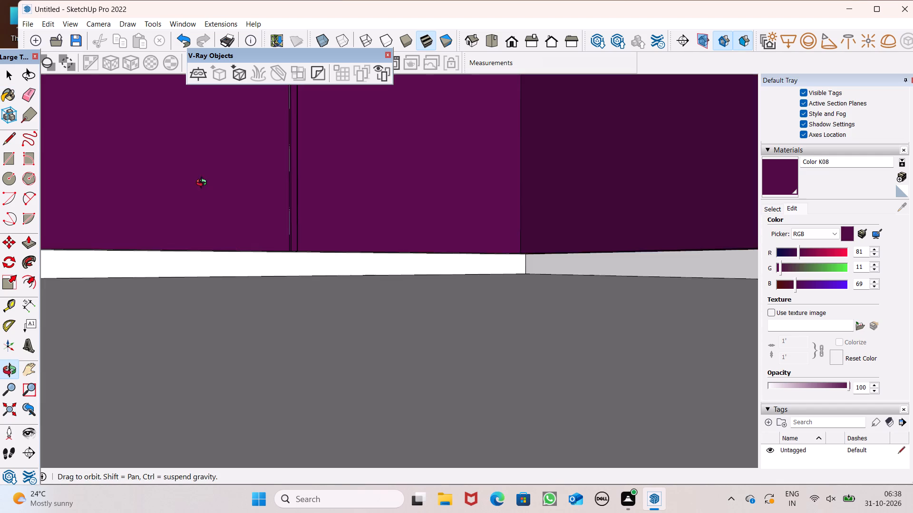
middle_drag(204, 184, 203, 184)
scroll(318, 235, up, 8)
middle_drag(425, 308, 418, 301)
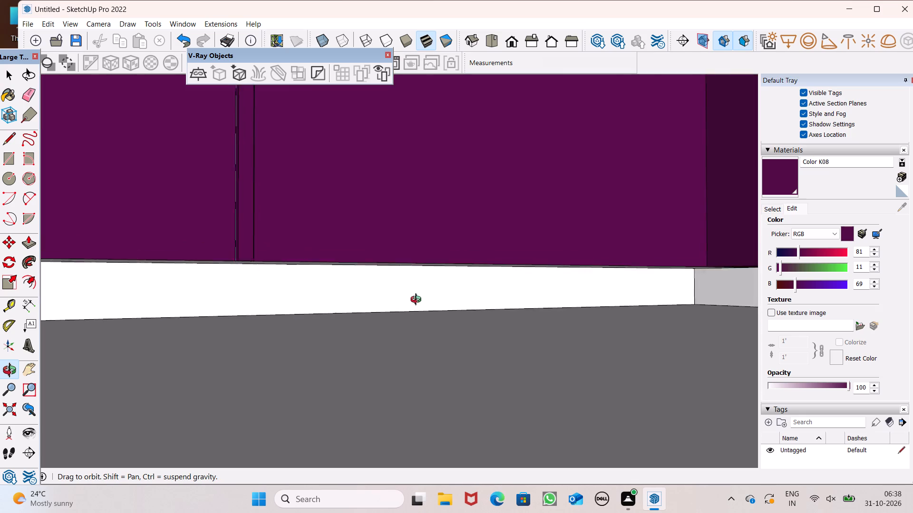
middle_drag(418, 301, 413, 300)
scroll(409, 270, up, 9)
click(410, 252)
Paint the top face of the upper wall cabinets with Color K08, keeping the adjacent wall unpainted.
scroll(412, 248, down, 5)
middle_drag(436, 273, 442, 375)
scroll(435, 292, down, 13)
scroll(476, 356, down, 15)
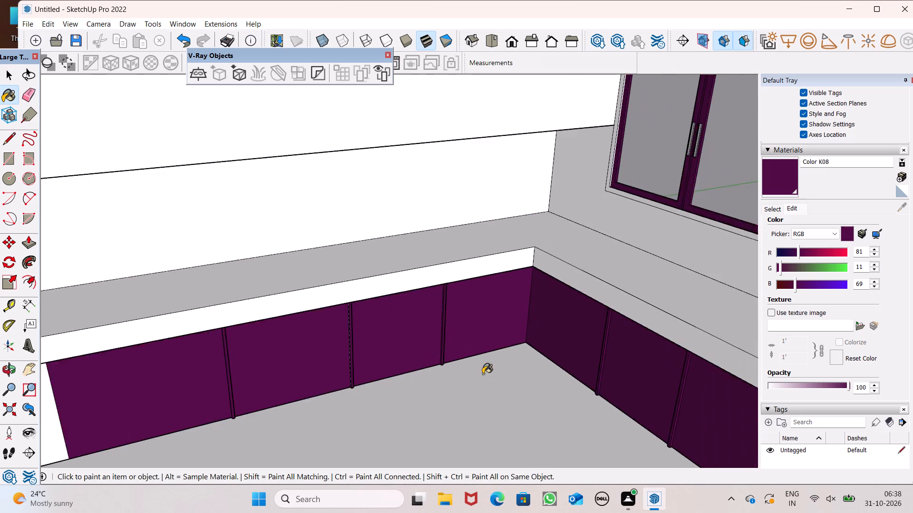
scroll(483, 374, down, 4)
scroll(529, 361, down, 6)
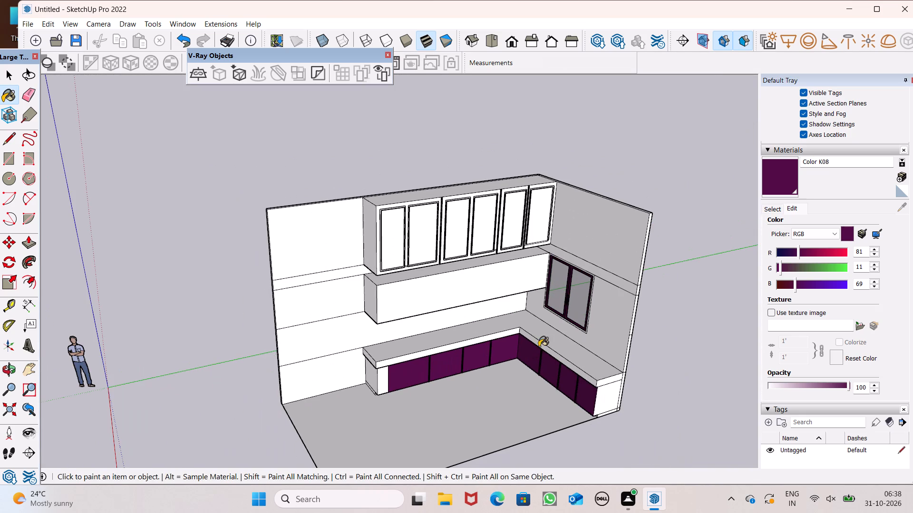
scroll(293, 256, up, 9)
click(512, 163)
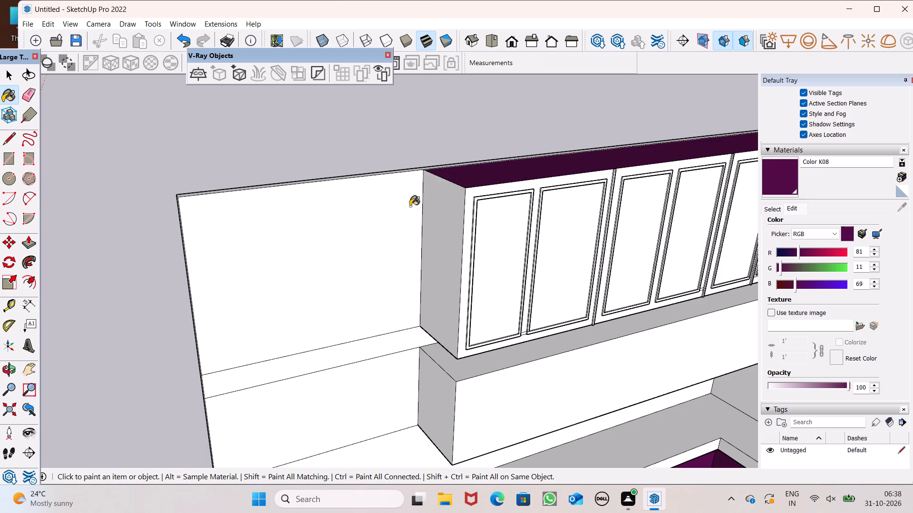
click(410, 206)
key(ctrl+z)
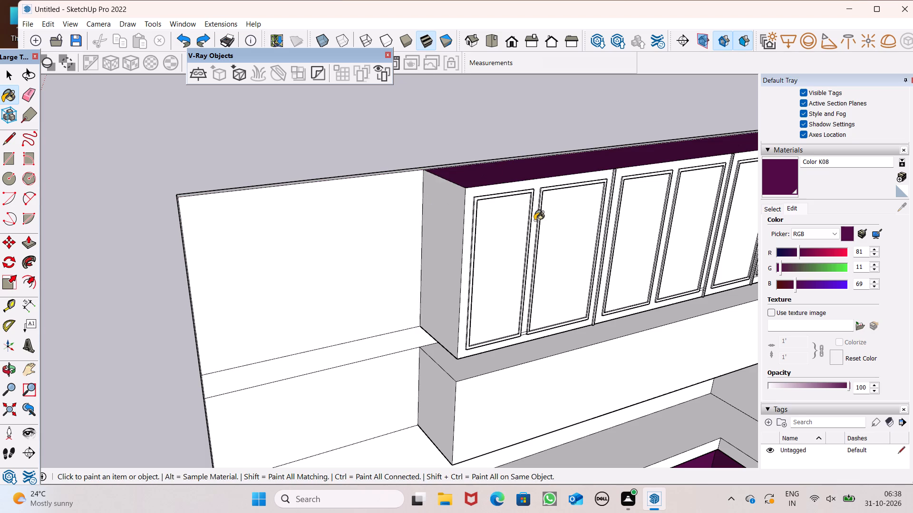
Paint the upper wall cabinet's exposed end and the front face around its first two doors with Color K08.
scroll(534, 220, up, 4)
drag(398, 209, 427, 209)
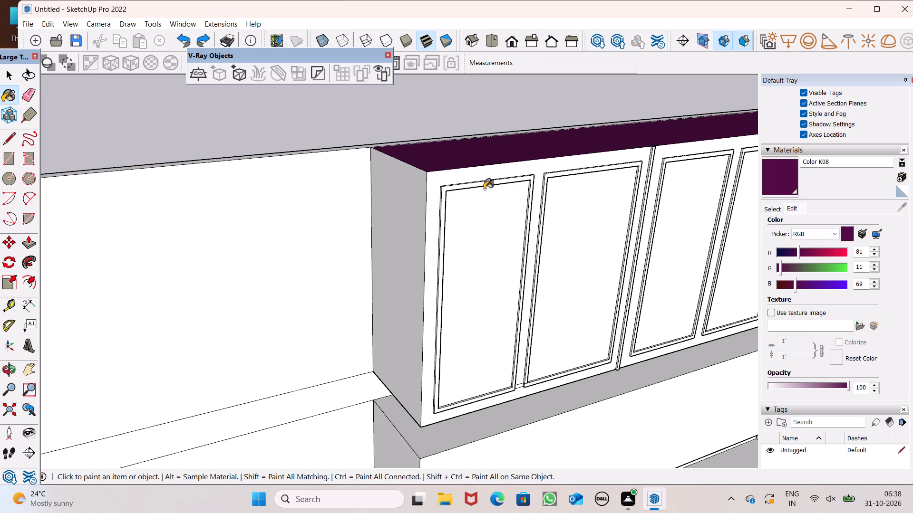
click(421, 202)
scroll(480, 259, up, 4)
click(477, 259)
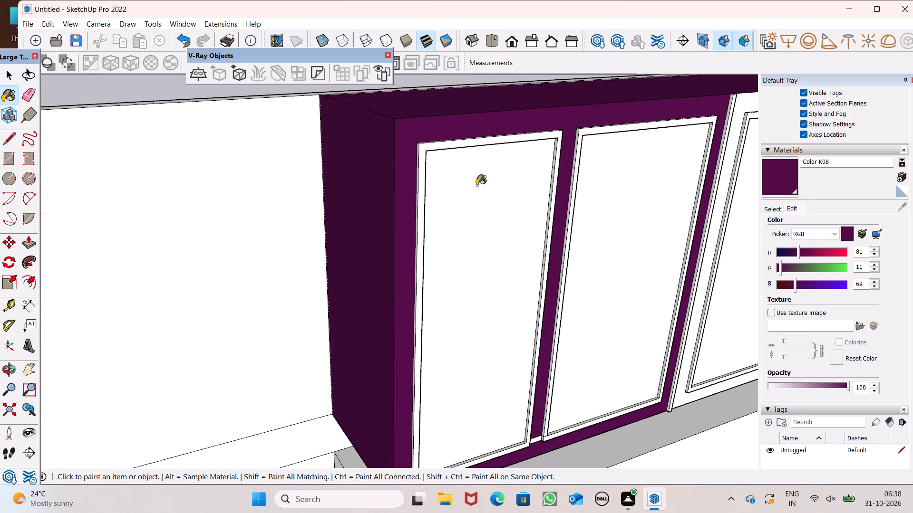
Paint the front, top edge and outer side edge of the first wall cabinet door's raised frame with Color K08.
scroll(418, 150, up, 9)
middle_drag(472, 199, 515, 260)
scroll(522, 262, up, 6)
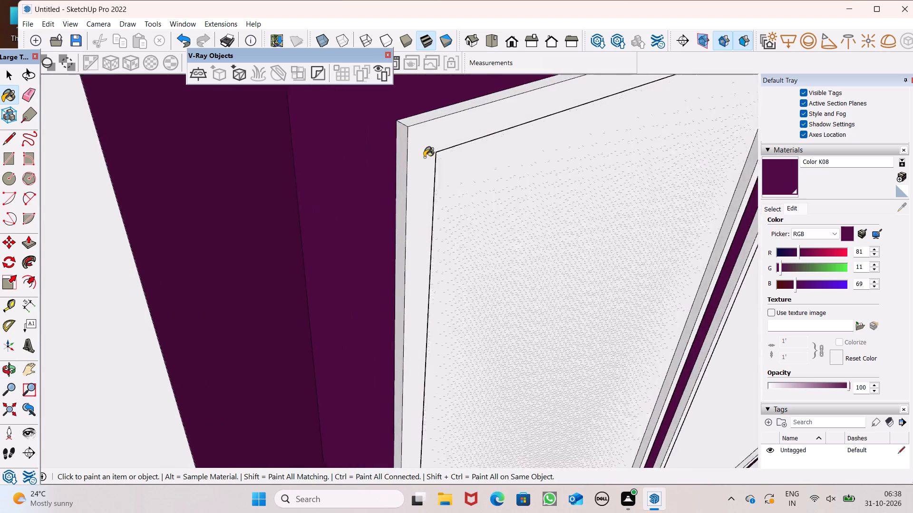
scroll(424, 157, up, 2)
click(412, 106)
click(418, 126)
click(393, 134)
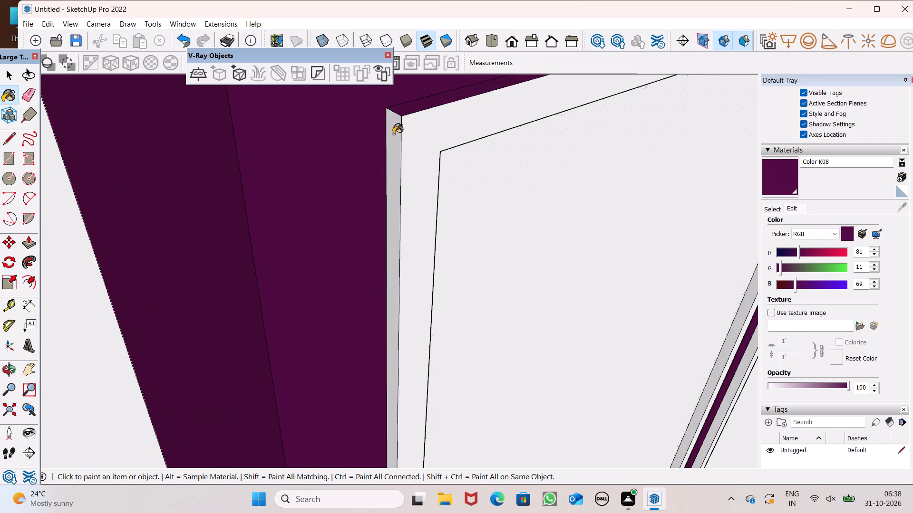
click(457, 172)
scroll(394, 175, down, 8)
scroll(350, 171, down, 7)
middle_drag(431, 270, 370, 244)
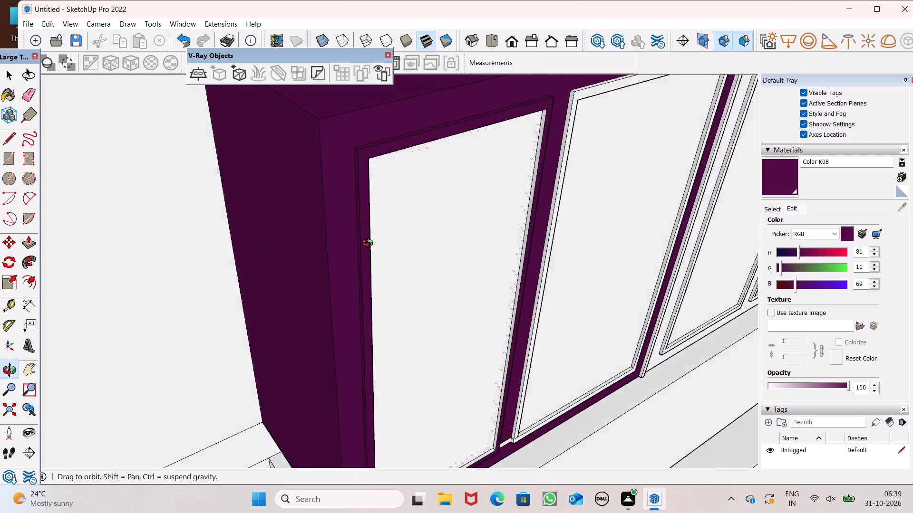
middle_drag(370, 244, 329, 233)
scroll(382, 236, down, 7)
Delete the overlapping face on the first wall cabinet door's inner panel.
key(space)
click(379, 275)
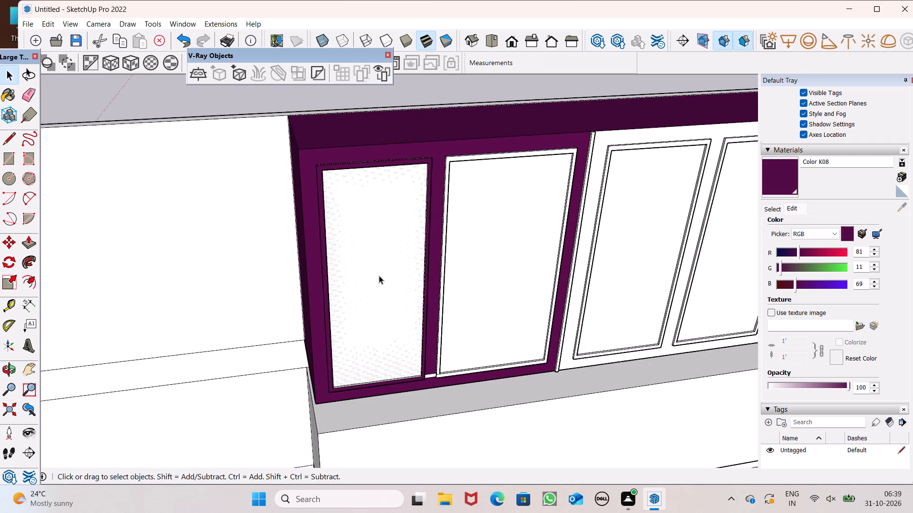
key(BackSpace)
key(Delete)
click(378, 275)
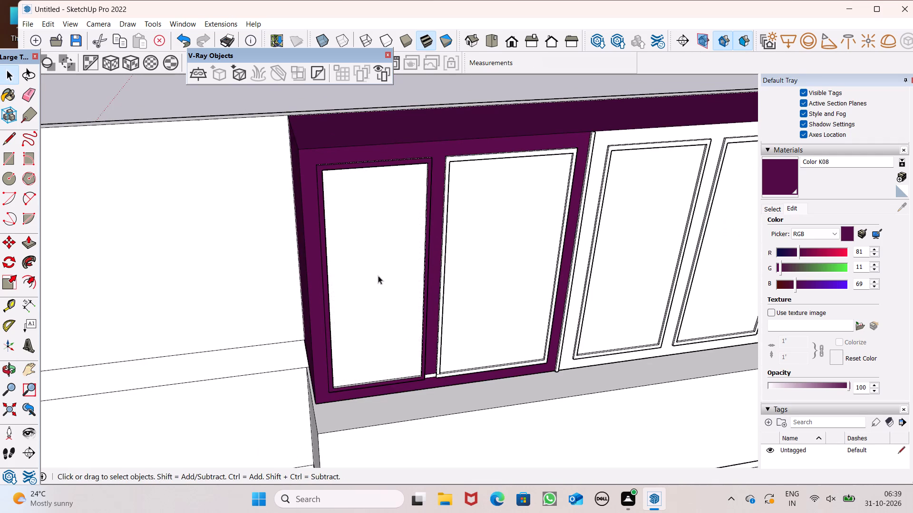
Paint the inner panels of the first two wall cabinet doors with Color K08.
scroll(405, 305, down, 6)
click(288, 123)
click(460, 257)
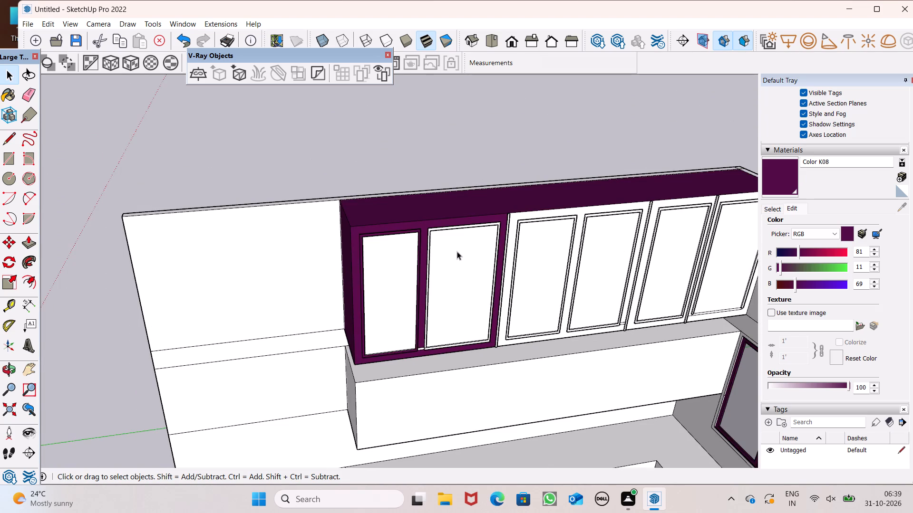
click(379, 139)
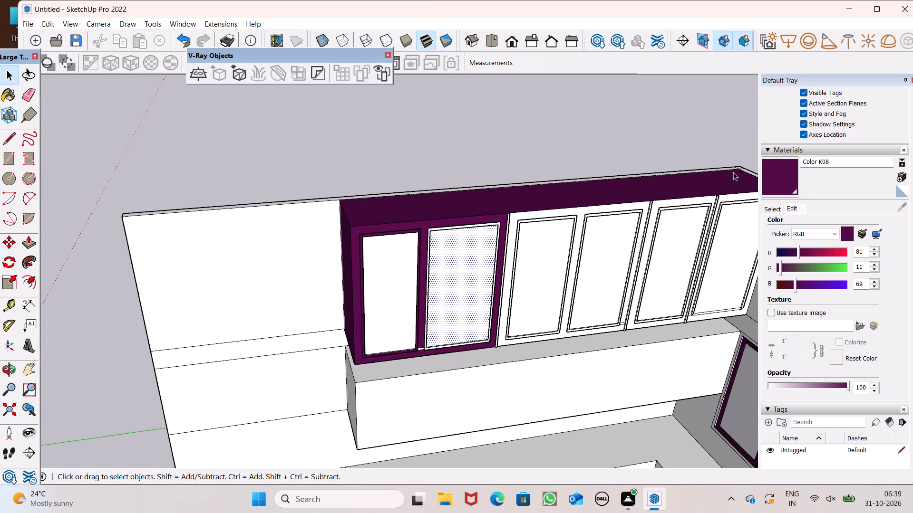
click(794, 170)
drag(377, 300, 385, 299)
click(473, 275)
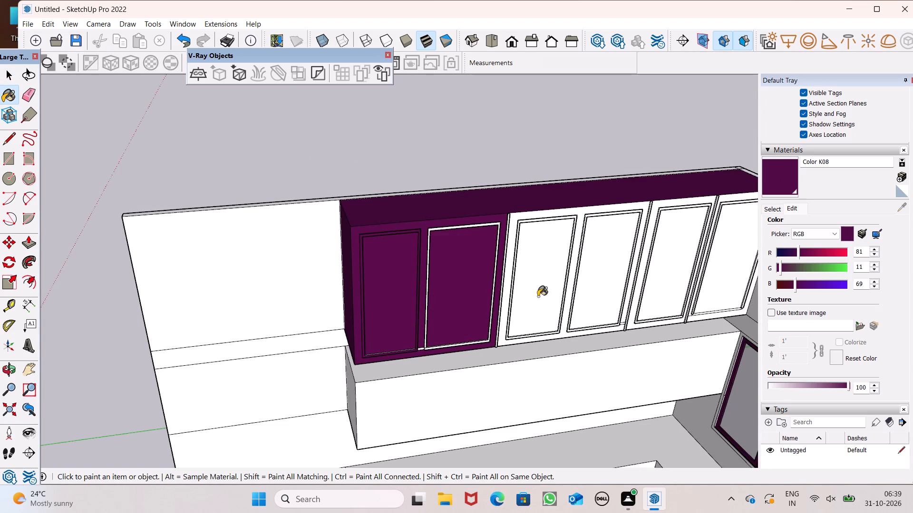
Paint the front, outer side edge and bottom edge of the second wall cabinet door's raised frame with Color K08.
middle_drag(538, 297, 448, 286)
scroll(473, 378, up, 7)
scroll(421, 324, up, 7)
click(460, 318)
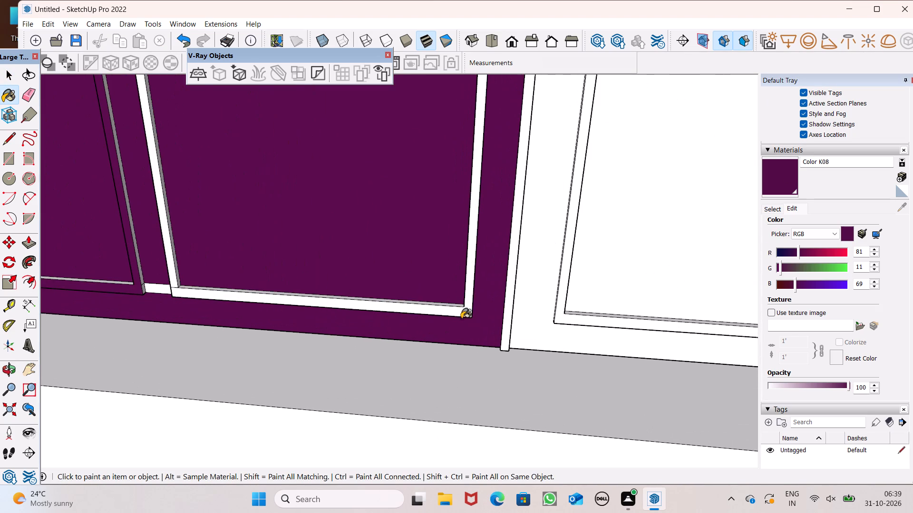
click(463, 306)
click(466, 302)
scroll(437, 341, up, 7)
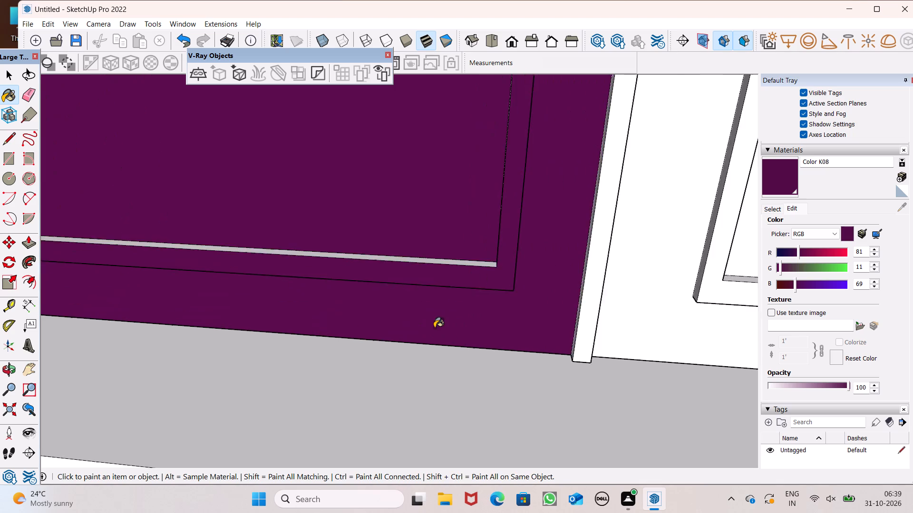
middle_drag(436, 319, 477, 180)
scroll(464, 255, up, 8)
middle_drag(505, 319, 304, 300)
scroll(469, 301, up, 3)
click(579, 267)
click(552, 276)
click(543, 291)
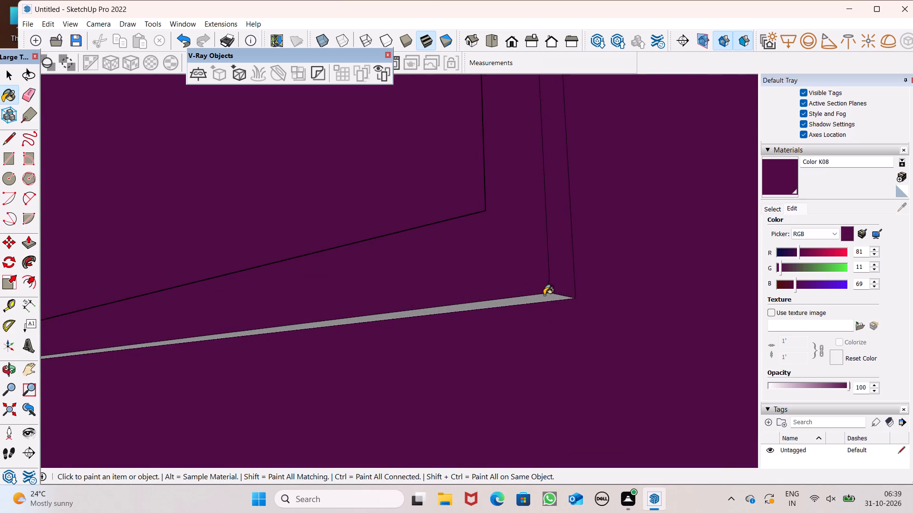
click(545, 298)
Paint the first door frame's outer side edge facing the second door, and the second frame's inner side edge, with Color K08.
scroll(485, 252, down, 13)
scroll(538, 286, down, 8)
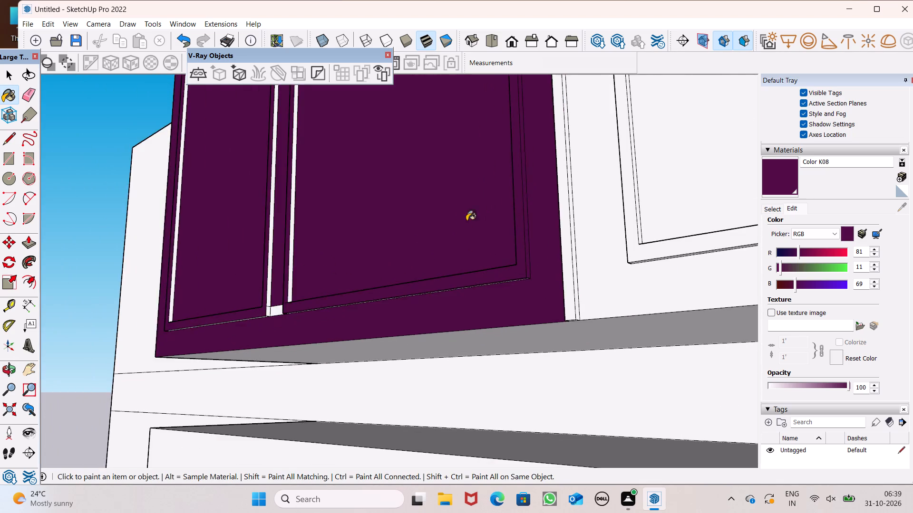
scroll(500, 253, down, 6)
scroll(374, 276, up, 8)
scroll(348, 333, up, 8)
click(334, 244)
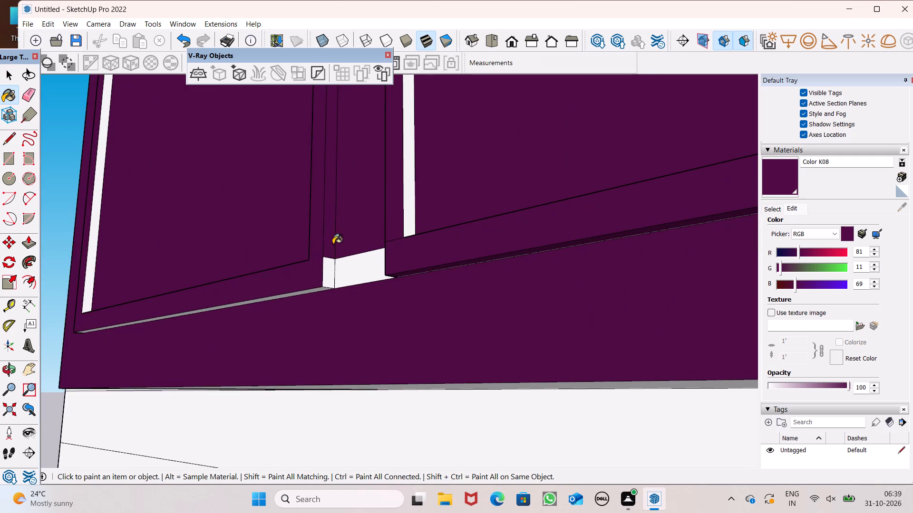
click(330, 263)
click(369, 270)
click(414, 213)
Paint the bottom edge and remaining inner side edge of the first wall cabinet door's raised frame with Color K08.
scroll(505, 211, down, 6)
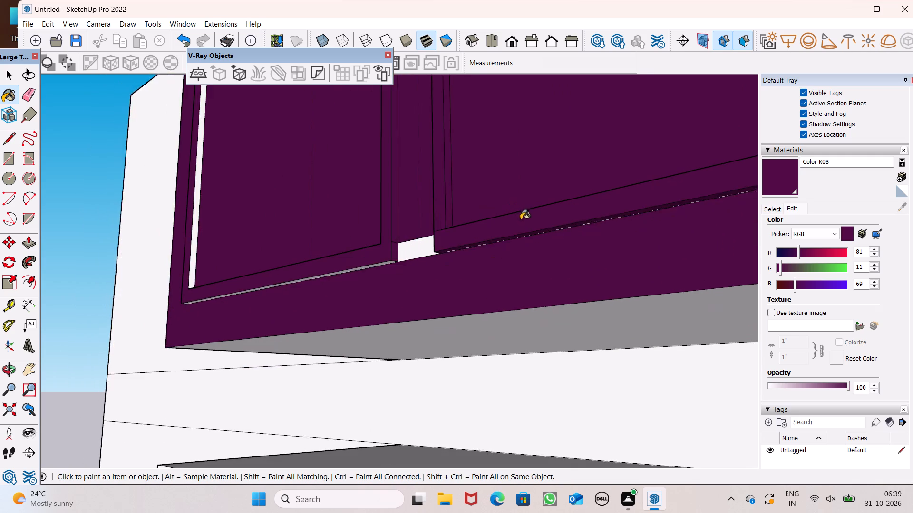
middle_drag(523, 228, 615, 276)
scroll(527, 231, down, 7)
middle_drag(501, 247, 390, 210)
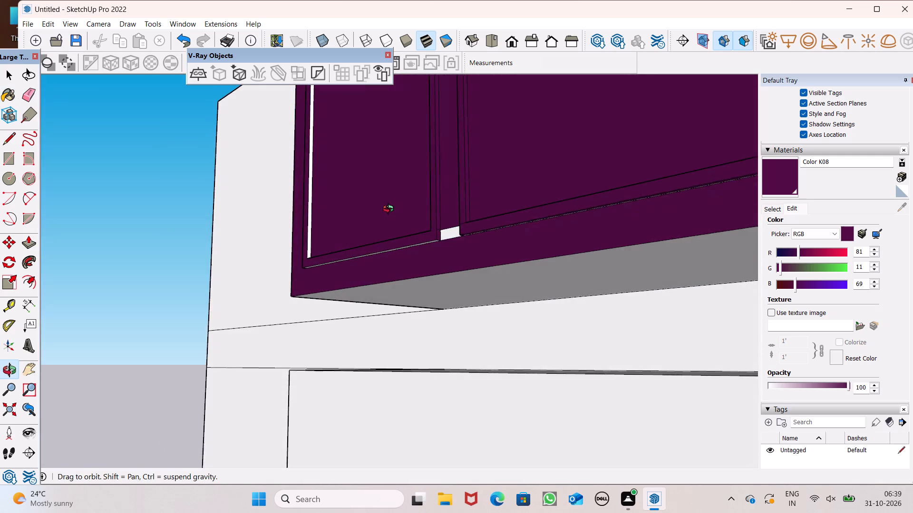
middle_drag(390, 210, 399, 206)
scroll(399, 206, up, 8)
scroll(464, 270, up, 8)
click(505, 189)
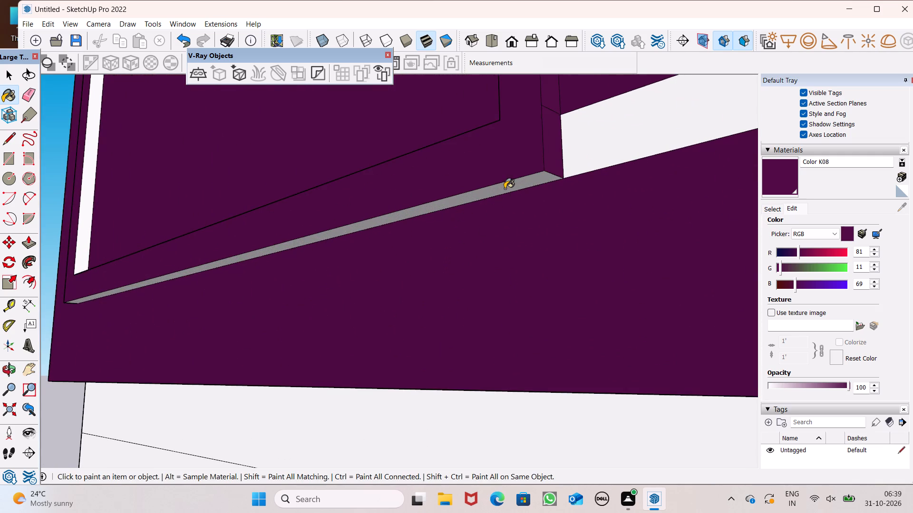
scroll(671, 256, down, 6)
click(191, 162)
scroll(360, 245, down, 2)
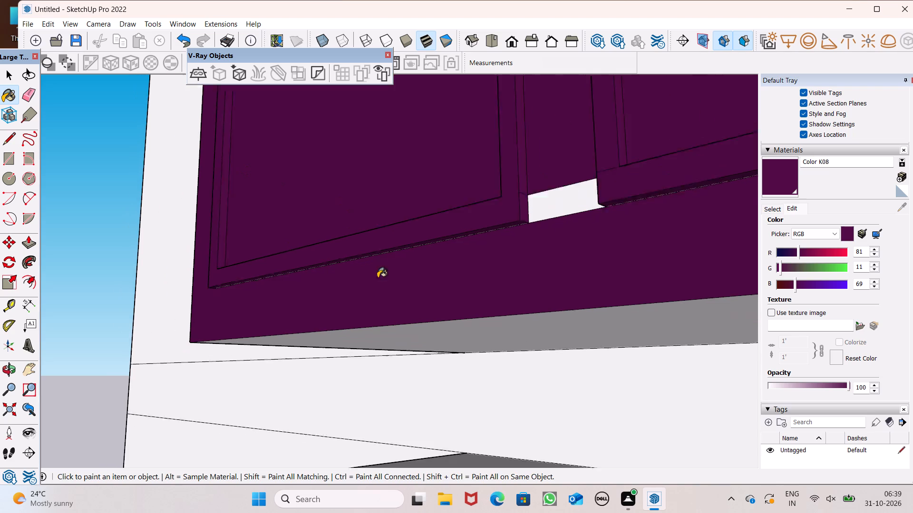
Paint the remaining inner edges of the first wall cabinet door's frame, plus the second frame's facing side edge and inner bottom edge, with Color K08.
scroll(378, 278, down, 17)
middle_drag(408, 277, 832, 440)
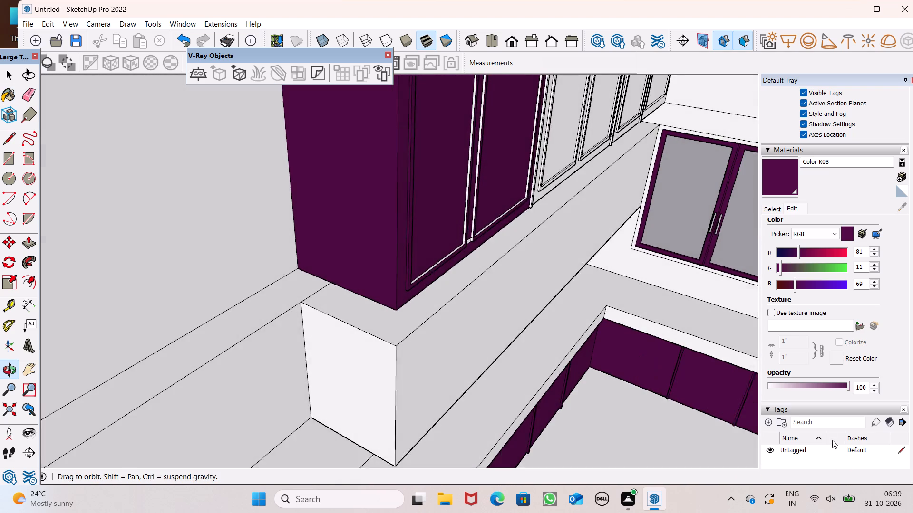
middle_drag(832, 440, 839, 453)
scroll(499, 283, up, 7)
scroll(437, 166, up, 6)
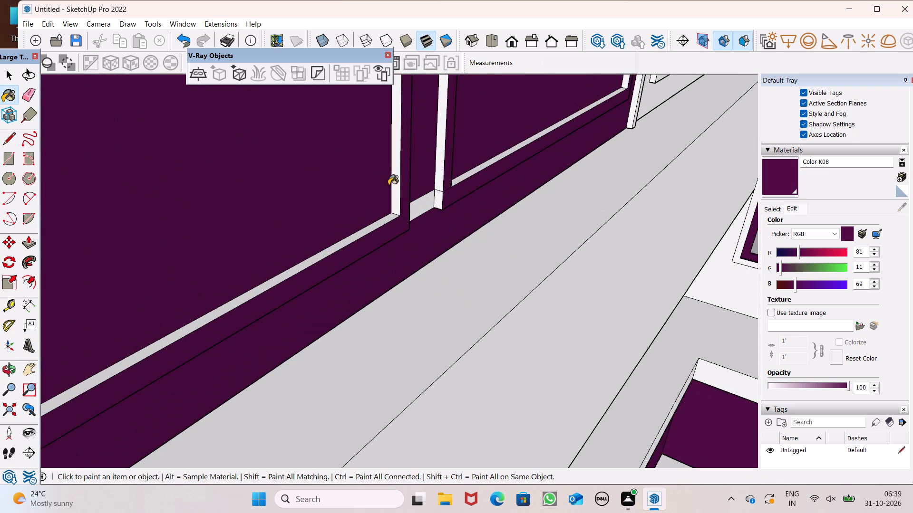
click(393, 179)
scroll(379, 233, up, 5)
click(377, 222)
scroll(448, 168, up, 3)
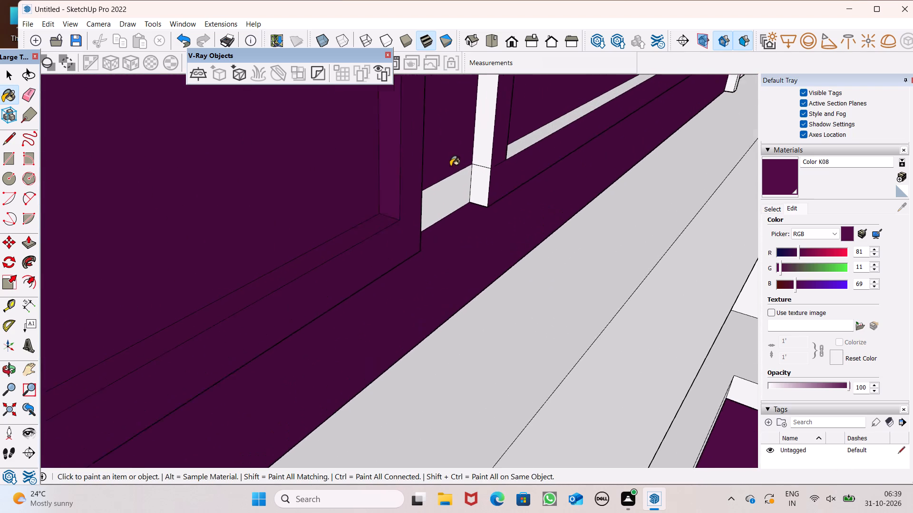
scroll(450, 166, up, 3)
drag(482, 156, 482, 168)
click(486, 187)
click(444, 207)
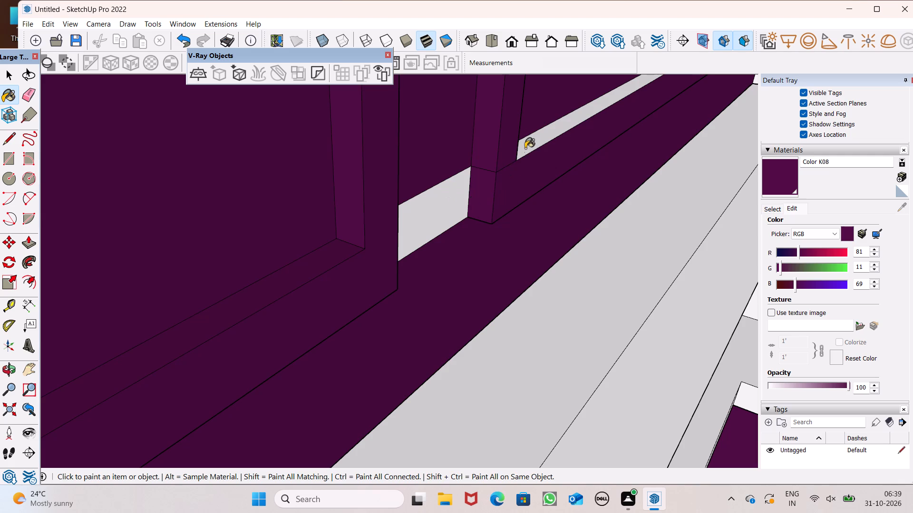
click(525, 142)
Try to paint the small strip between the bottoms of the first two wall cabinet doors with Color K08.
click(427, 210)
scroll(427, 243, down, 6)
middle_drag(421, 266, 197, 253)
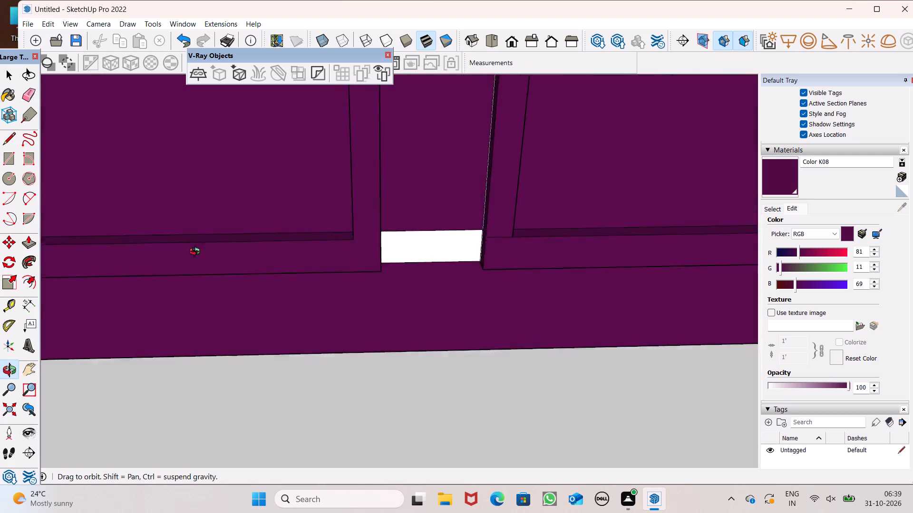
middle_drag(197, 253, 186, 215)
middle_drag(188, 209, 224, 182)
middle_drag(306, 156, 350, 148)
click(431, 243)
Paint the remaining inner side edge of the second wall cabinet door's raised frame with Color K08.
scroll(431, 223, down, 7)
scroll(460, 268, down, 19)
middle_drag(417, 258, 539, 290)
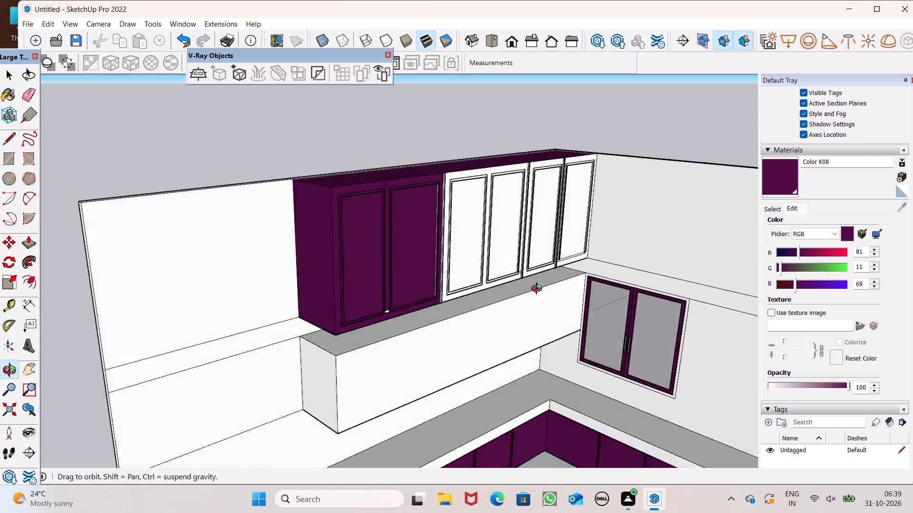
middle_drag(539, 290, 597, 271)
scroll(436, 244, up, 17)
scroll(436, 279, up, 4)
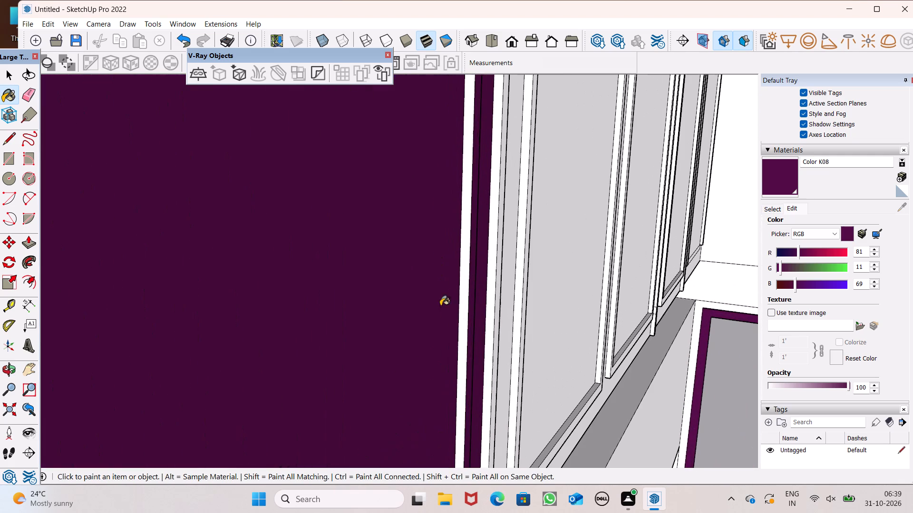
scroll(440, 306, up, 2)
click(463, 302)
Paint the third wall cabinet door's inner panel and the cabinet front around the third and fourth doors with Color K08.
scroll(454, 277, down, 7)
middle_drag(477, 356, 110, 409)
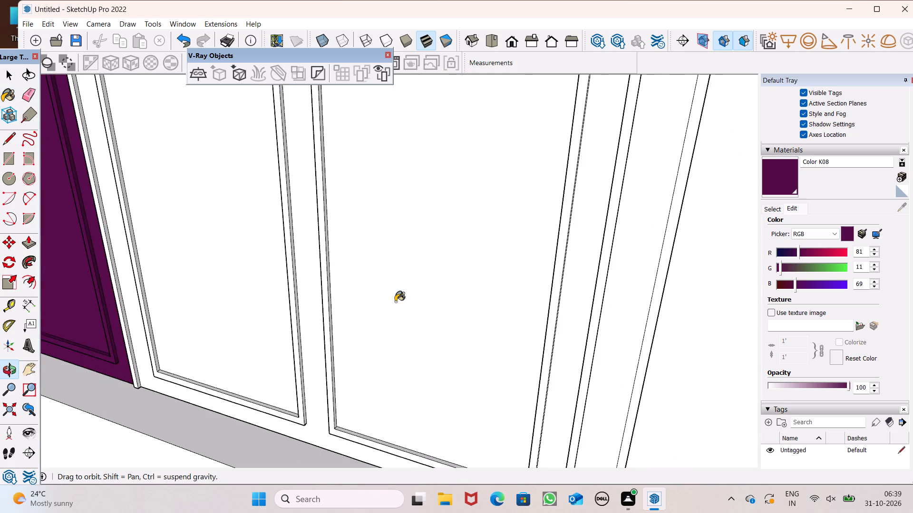
scroll(399, 305, down, 6)
scroll(524, 313, down, 5)
middle_drag(572, 322, 562, 319)
scroll(505, 296, up, 5)
click(430, 282)
middle_drag(540, 317, 641, 326)
click(338, 192)
click(473, 190)
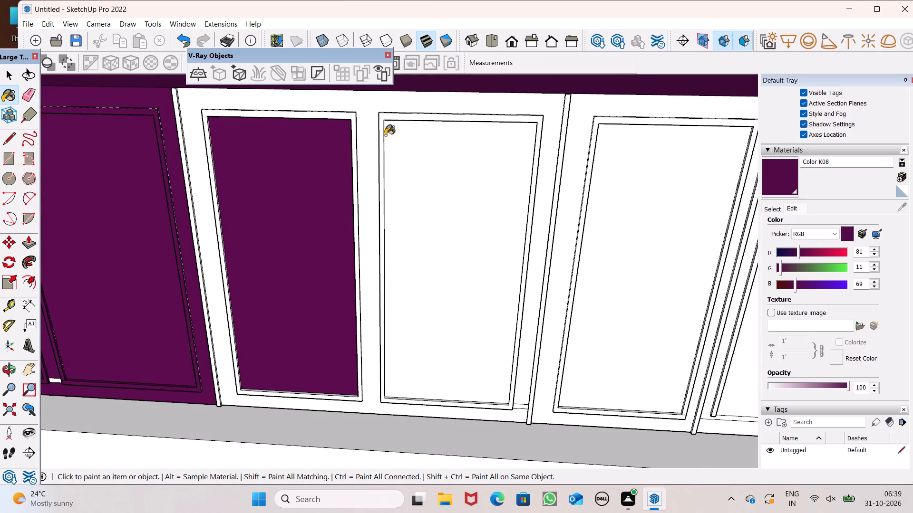
click(351, 104)
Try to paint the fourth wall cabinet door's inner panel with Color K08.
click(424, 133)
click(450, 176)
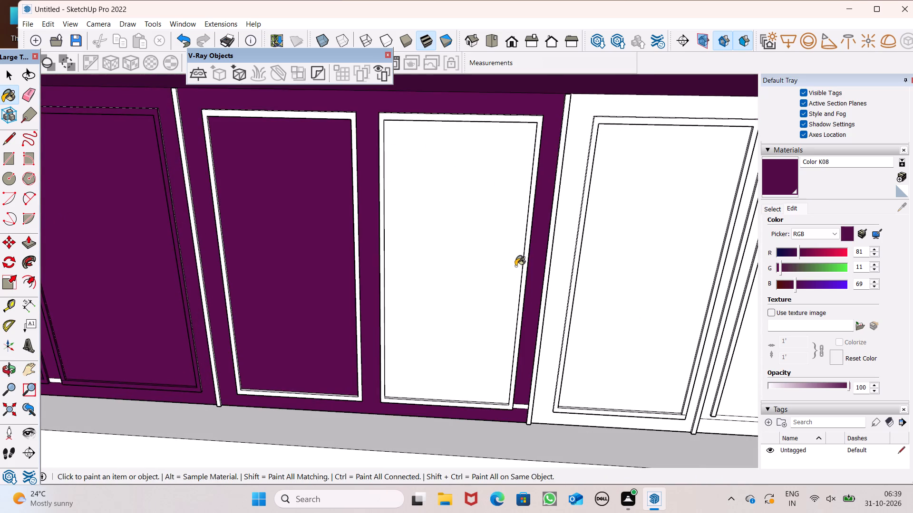
Paint the fifth and sixth wall cabinet doors' inner panels, their surrounding cabinet fronts and the fifth door's raised frame front with Color K08.
scroll(512, 243, down, 5)
middle_drag(472, 322, 534, 287)
click(587, 253)
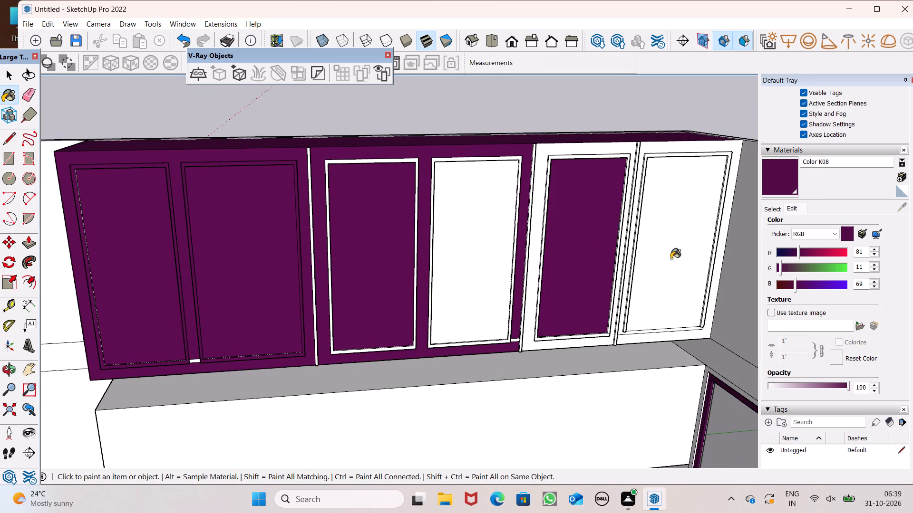
click(671, 259)
click(663, 148)
click(568, 156)
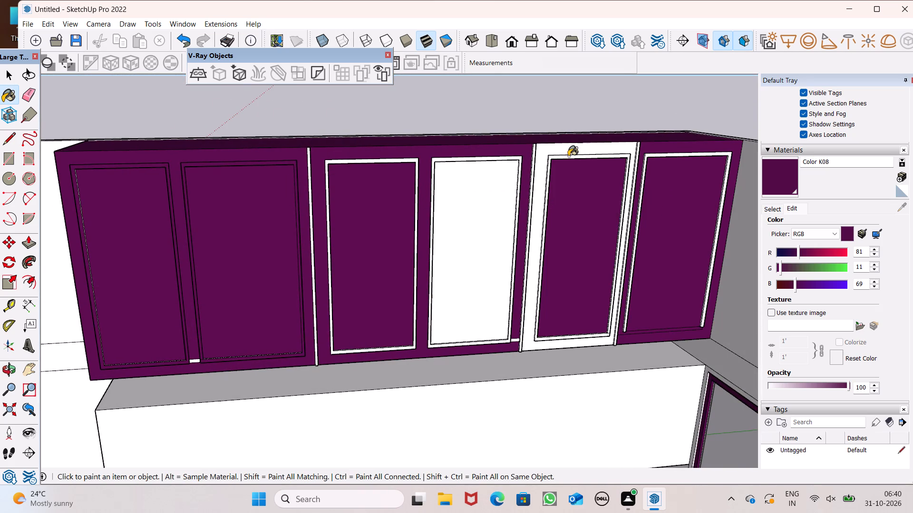
scroll(557, 152, up, 6)
click(556, 151)
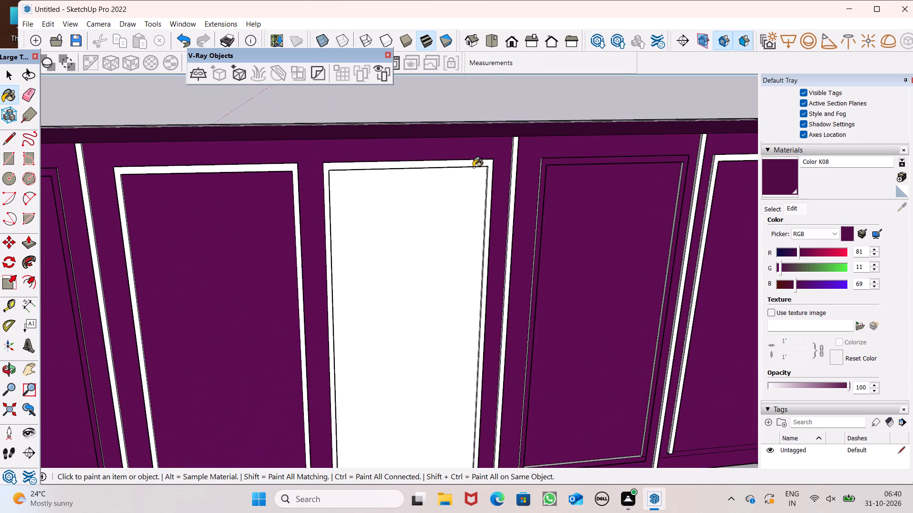
Paint the raised frame fronts of the fourth and third wall cabinet doors and the divider strip before the third door with Color K08.
click(475, 161)
scroll(508, 183, down, 6)
scroll(352, 196, up, 6)
click(358, 162)
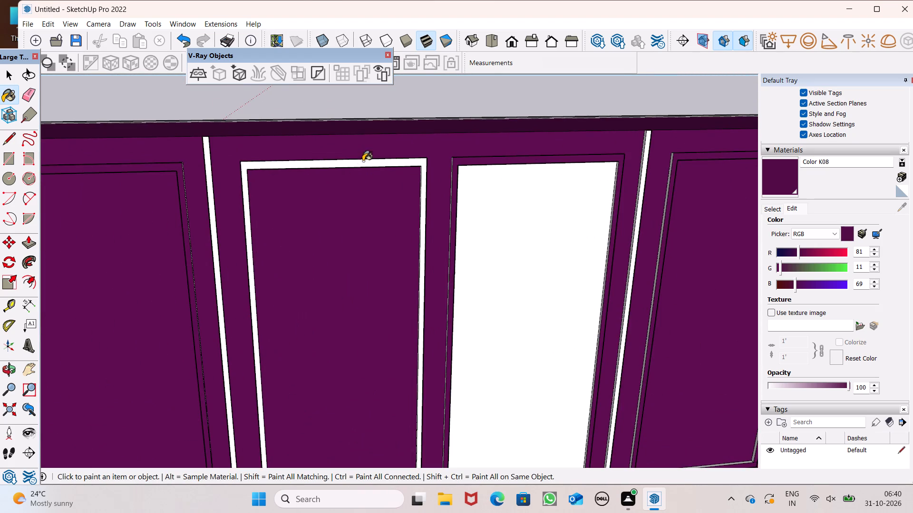
scroll(535, 190, down, 5)
scroll(369, 195, up, 5)
click(320, 178)
Paint the vertical side edges of the divider strip between the second and third wall cabinet doors and of the third door's frame with Color K08.
scroll(376, 254, up, 1)
middle_drag(365, 279, 287, 313)
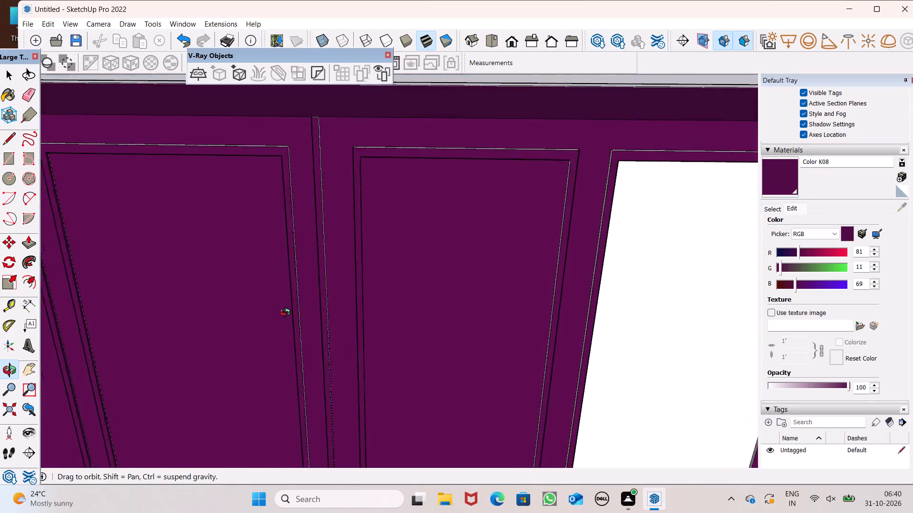
middle_drag(287, 313, 190, 329)
scroll(151, 334, up, 7)
scroll(442, 269, up, 12)
click(431, 272)
scroll(437, 294, down, 6)
middle_drag(390, 355, 788, 363)
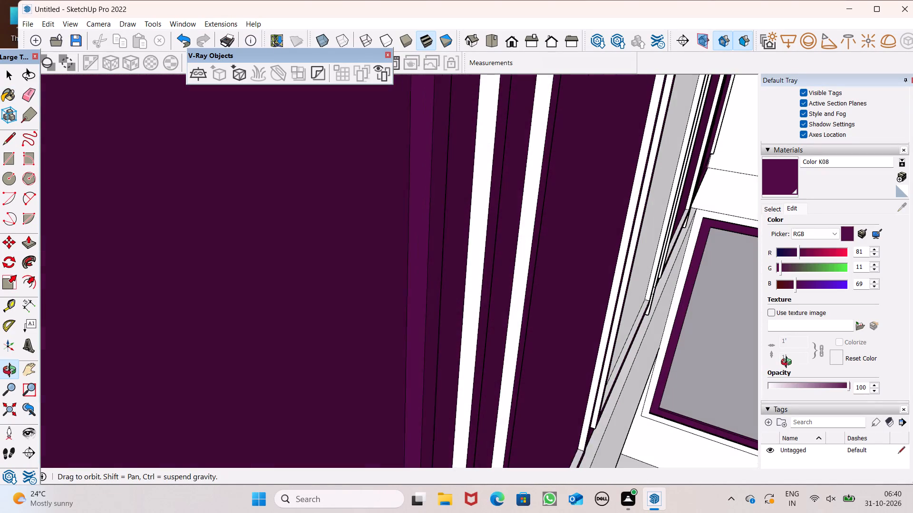
middle_drag(788, 363, 787, 360)
drag(464, 297, 468, 297)
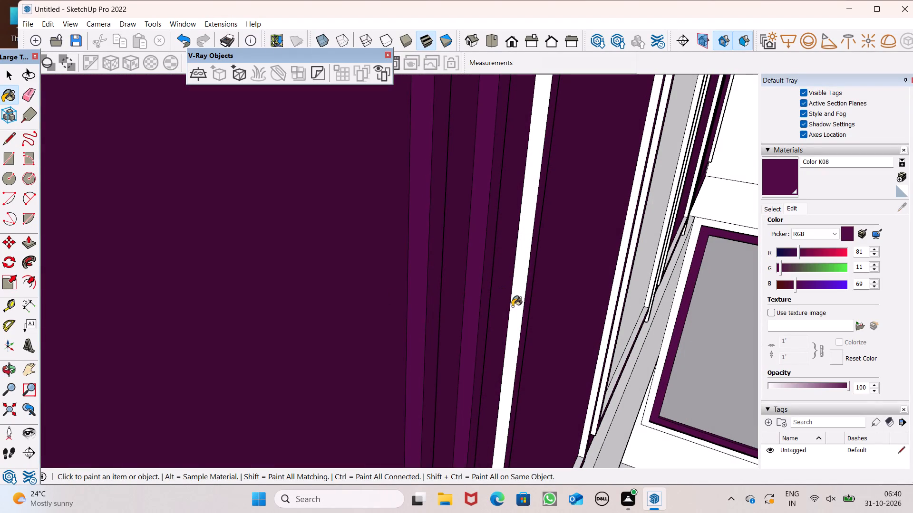
click(519, 301)
middle_drag(519, 324, 67, 411)
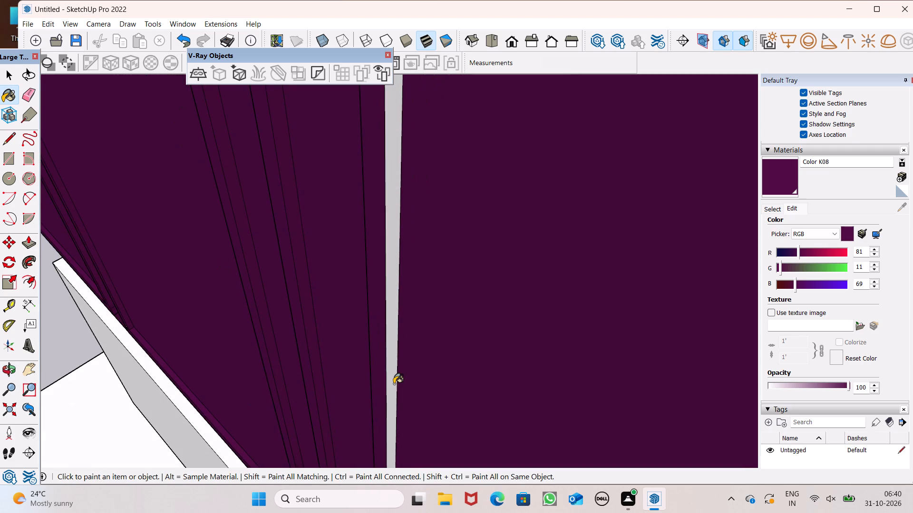
click(394, 384)
Paint the top edges of the second and third wall cabinet door frames and of the divider strip between them with Color K08.
scroll(340, 312, down, 12)
scroll(463, 249, up, 6)
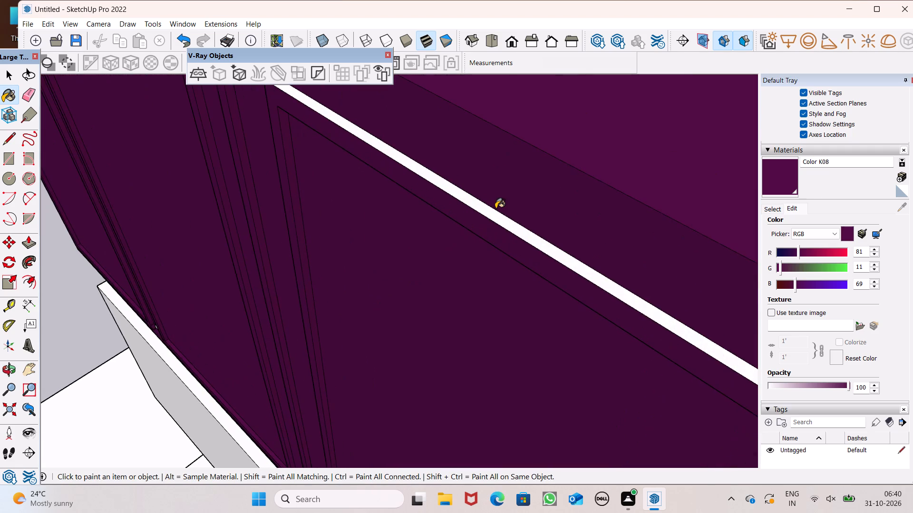
click(495, 215)
scroll(608, 304, down, 6)
scroll(365, 169, up, 4)
scroll(411, 288, down, 6)
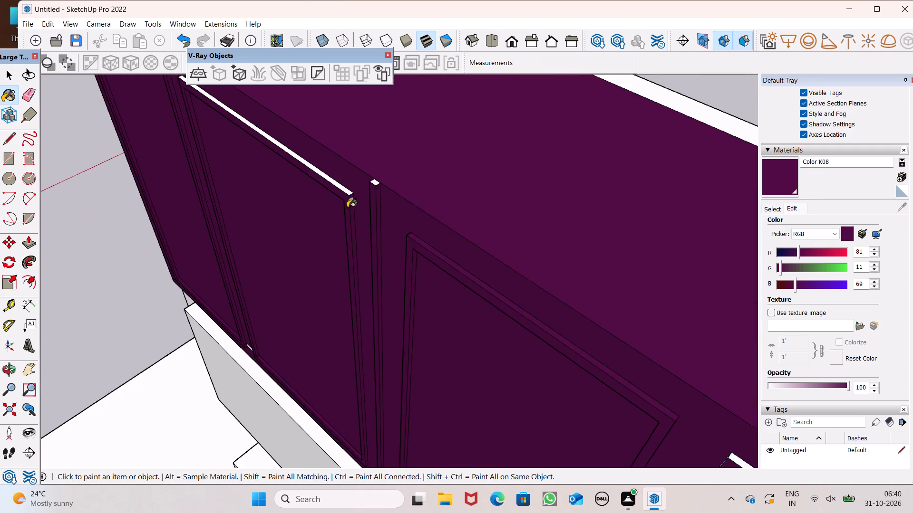
scroll(347, 208, up, 6)
click(346, 168)
scroll(412, 144, up, 6)
drag(400, 161, 400, 162)
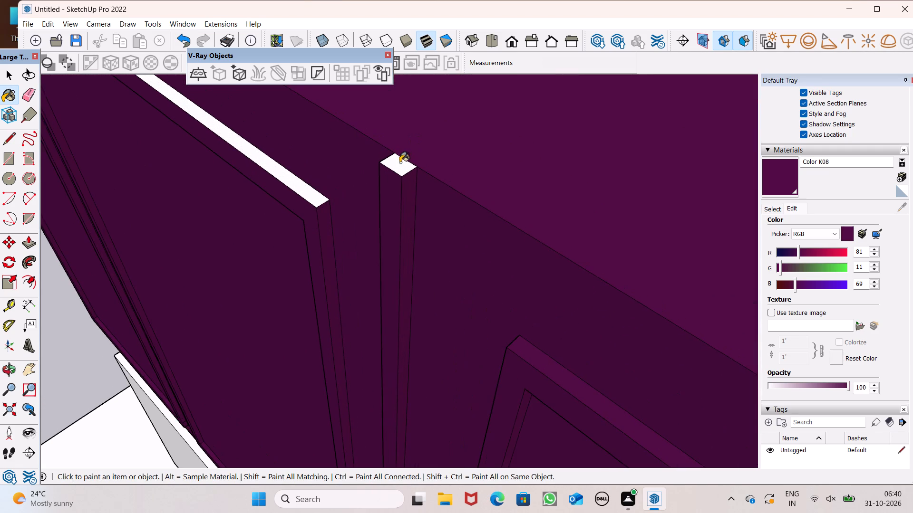
drag(400, 162, 397, 173)
click(306, 197)
Paint the inner bottom edge and remaining inner side edge of the third wall cabinet door's raised frame with Color K08.
scroll(399, 269, down, 7)
scroll(564, 216, down, 4)
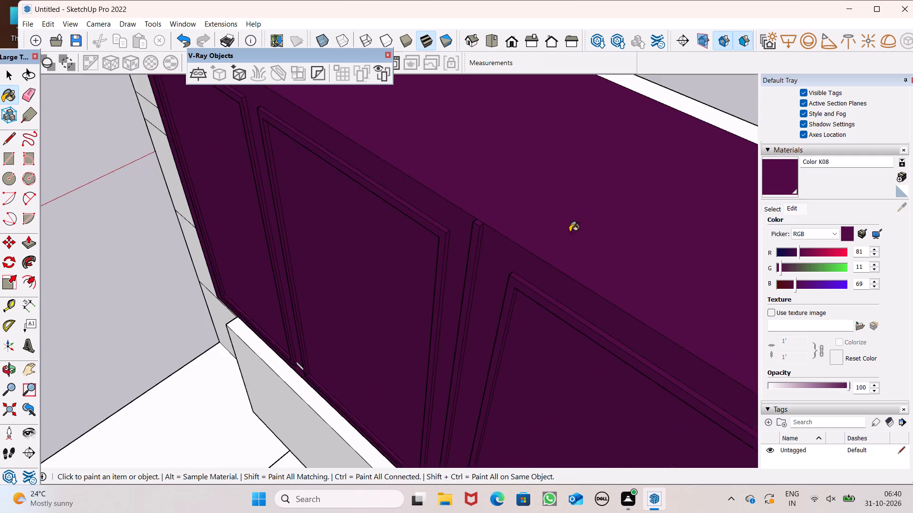
scroll(570, 232, down, 9)
scroll(410, 174, down, 7)
scroll(545, 335, up, 7)
scroll(403, 383, up, 7)
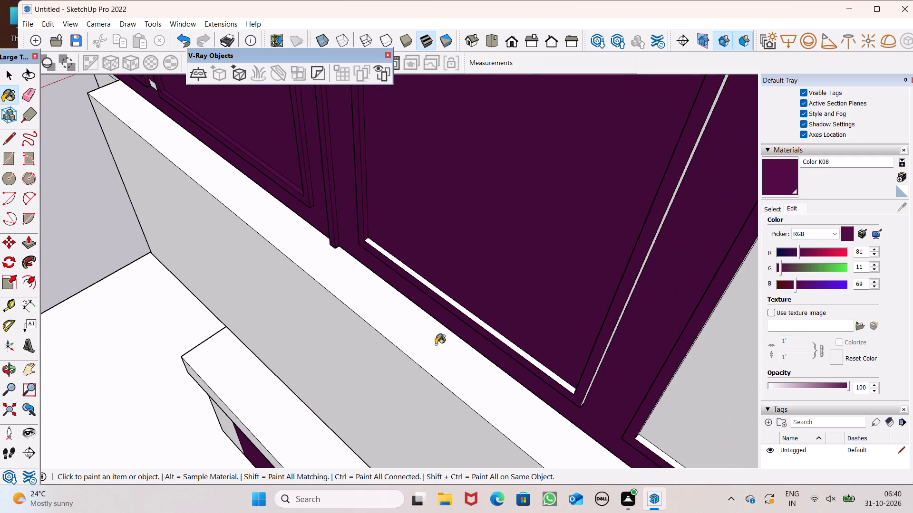
click(460, 327)
click(467, 313)
middle_drag(551, 386, 842, 417)
scroll(639, 237, up, 3)
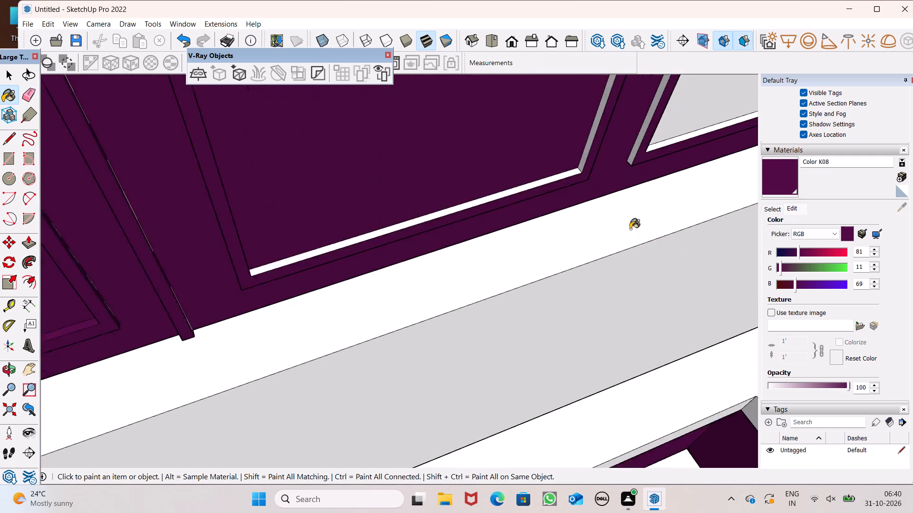
scroll(630, 229, up, 3)
click(520, 153)
click(556, 136)
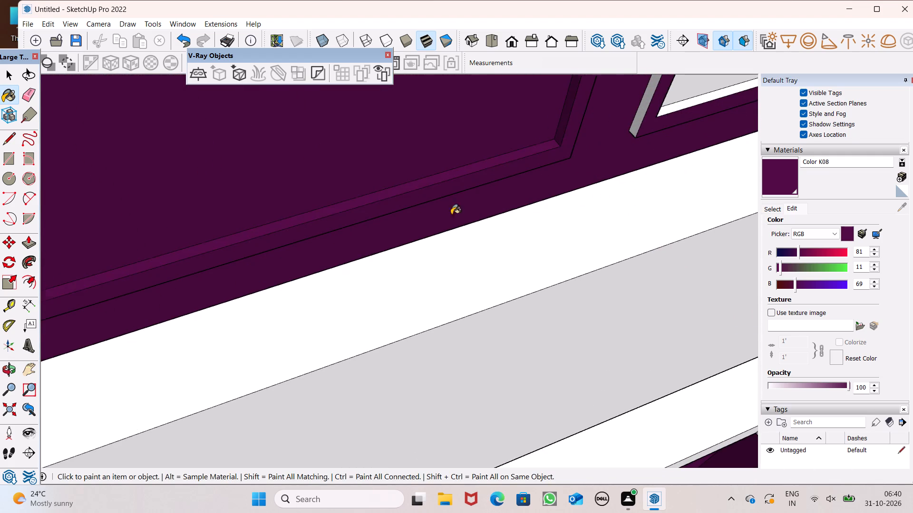
Paint the facing side edges of the third and fourth wall cabinet door frames and the fourth frame's inner bottom and adjacent inner side edges with Color K08.
scroll(440, 228, down, 7)
scroll(564, 161, up, 6)
scroll(516, 184, up, 5)
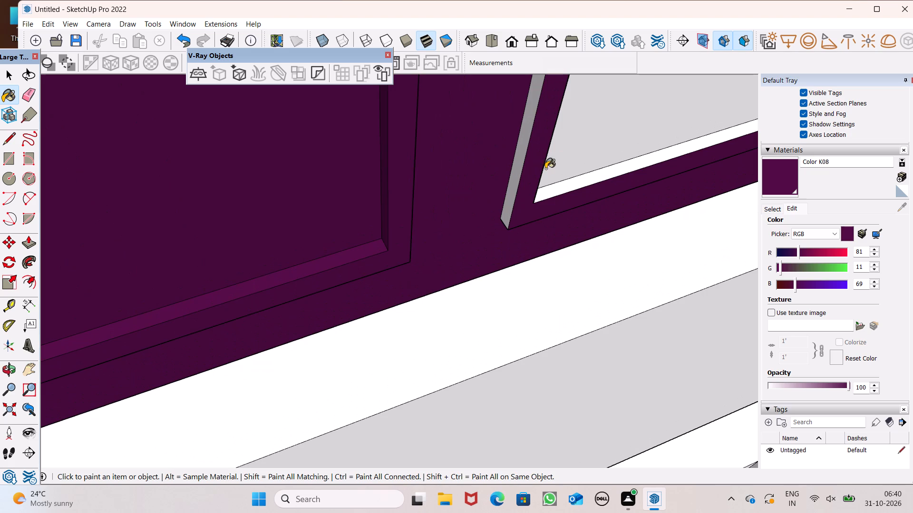
click(519, 170)
scroll(541, 194, down, 3)
click(563, 186)
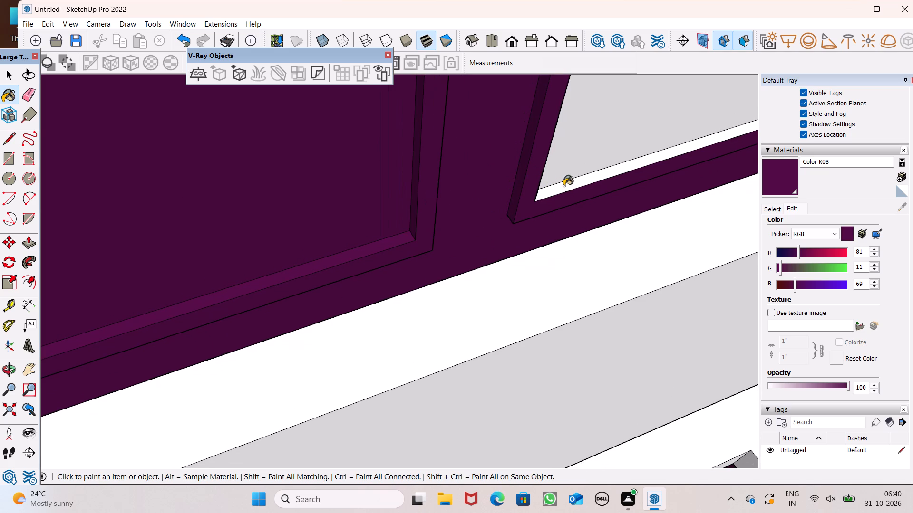
scroll(462, 195, down, 6)
middle_drag(459, 256, 40, 206)
scroll(311, 255, up, 5)
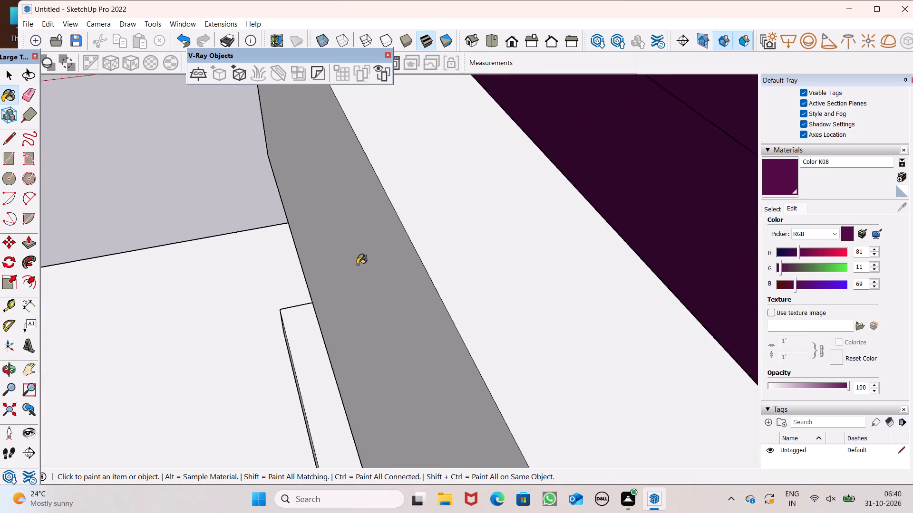
scroll(351, 270, down, 5)
scroll(457, 320, up, 3)
click(523, 335)
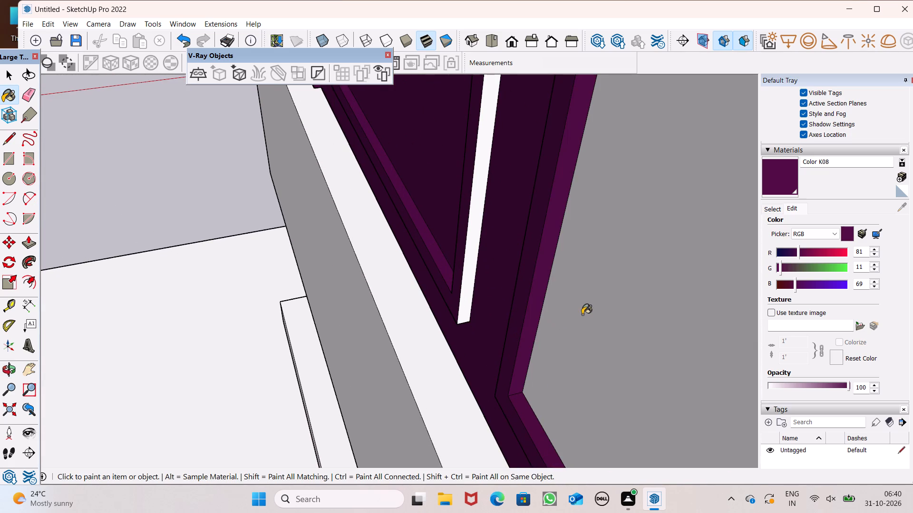
click(582, 314)
click(474, 277)
Paint the front face of the divider strip between the fourth and fifth wall cabinet doors with Color K08.
scroll(467, 270, down, 12)
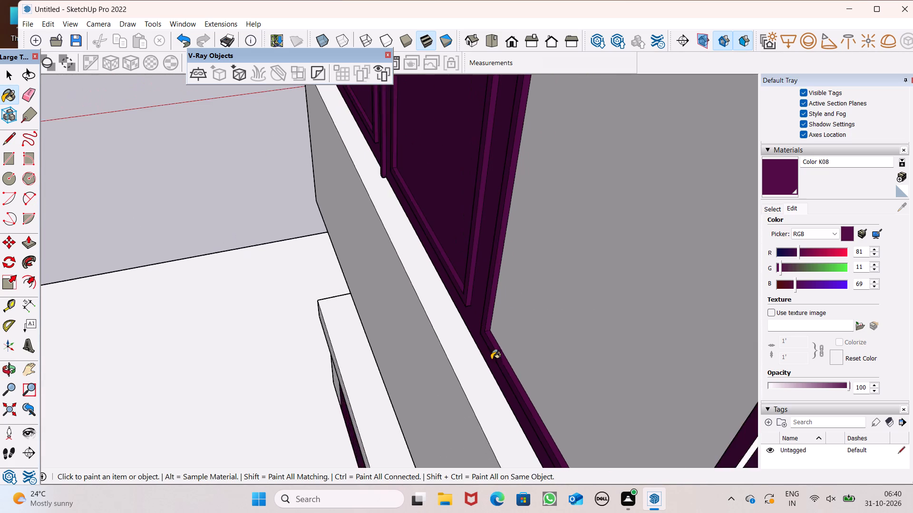
scroll(492, 355, down, 13)
scroll(450, 445, down, 2)
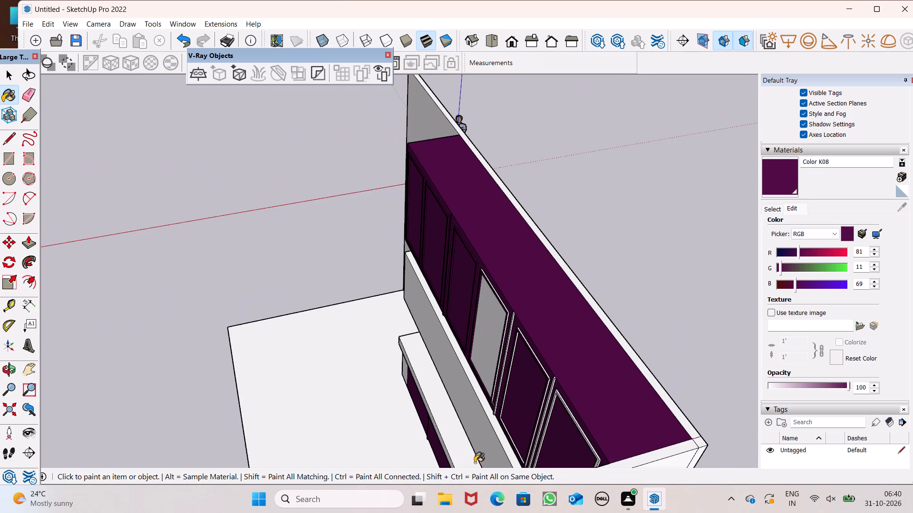
scroll(565, 374, up, 7)
scroll(622, 324, up, 5)
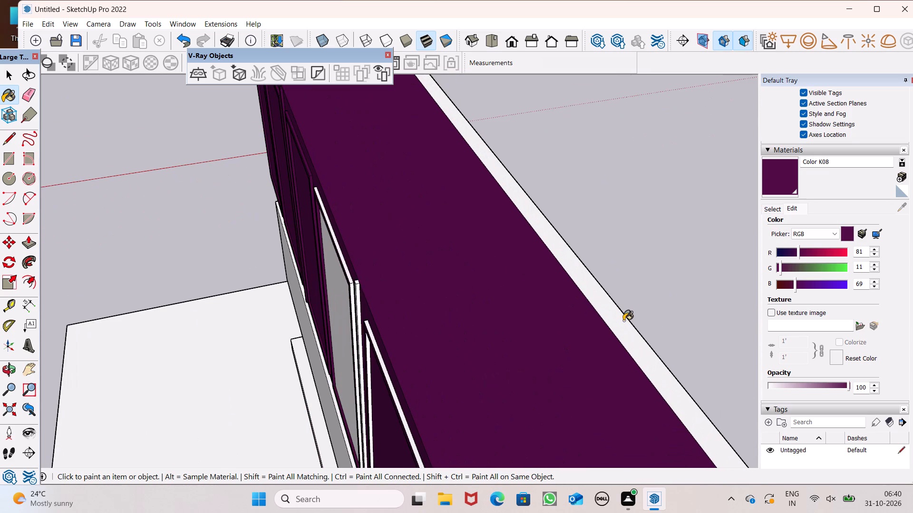
scroll(516, 318, down, 6)
scroll(390, 295, down, 4)
middle_drag(398, 372, 737, 227)
scroll(746, 189, up, 1)
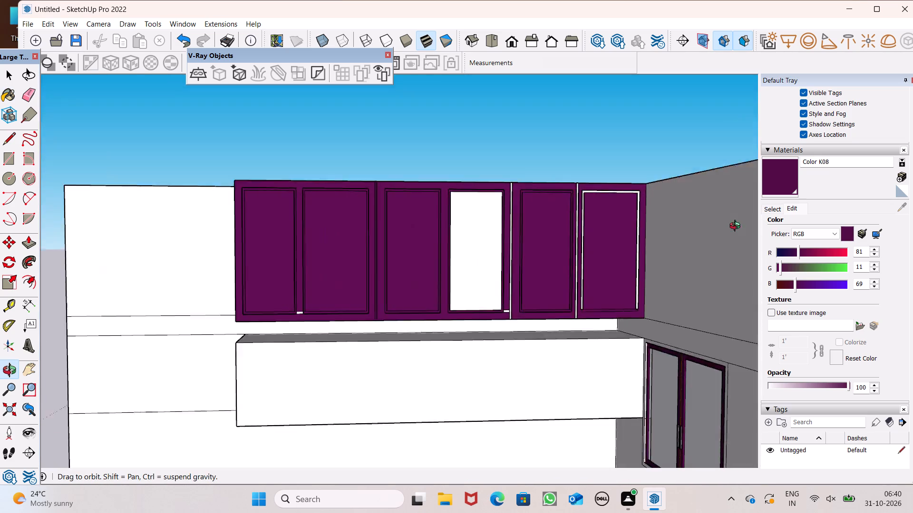
middle_drag(737, 227, 727, 284)
scroll(507, 344, up, 12)
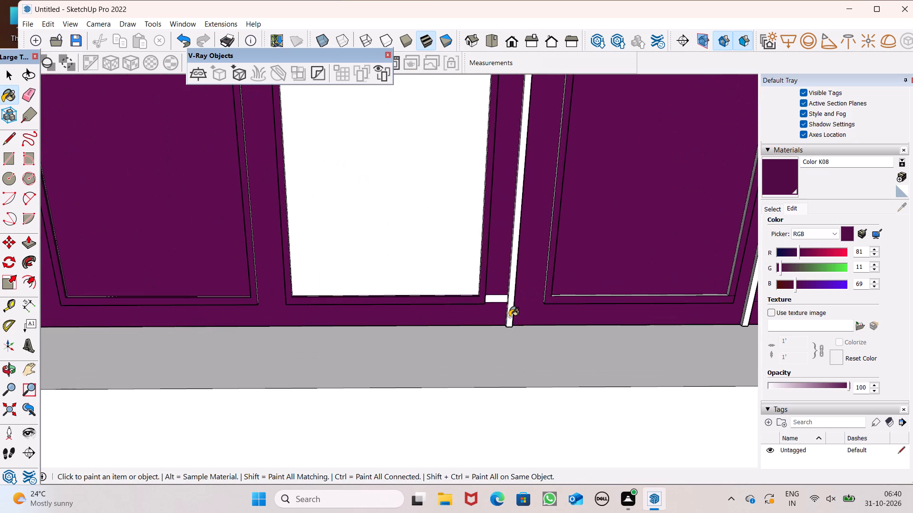
click(509, 317)
Paint the fifth wall cabinet door frame's outer side edge facing the divider and its inner bottom edge with Color K08.
scroll(509, 316, up, 7)
middle_drag(501, 311, 641, 306)
scroll(636, 313, up, 1)
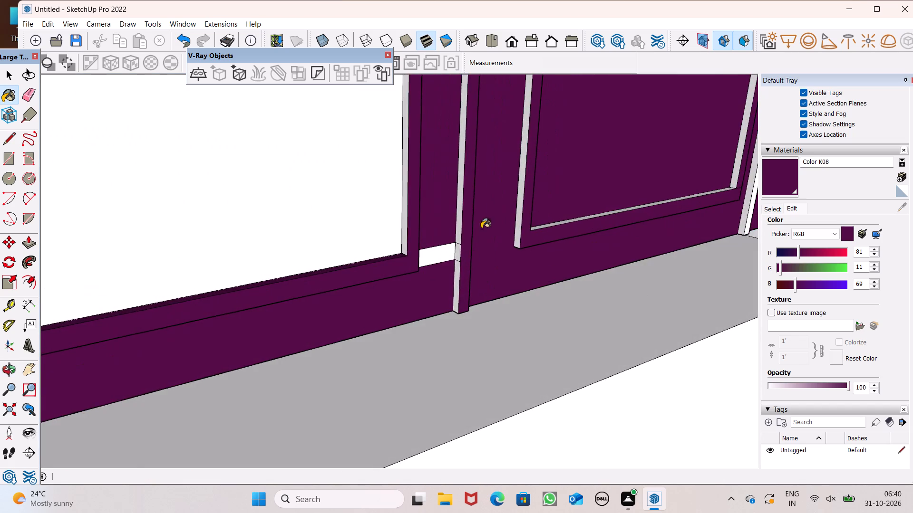
scroll(512, 193, up, 5)
click(517, 208)
click(522, 219)
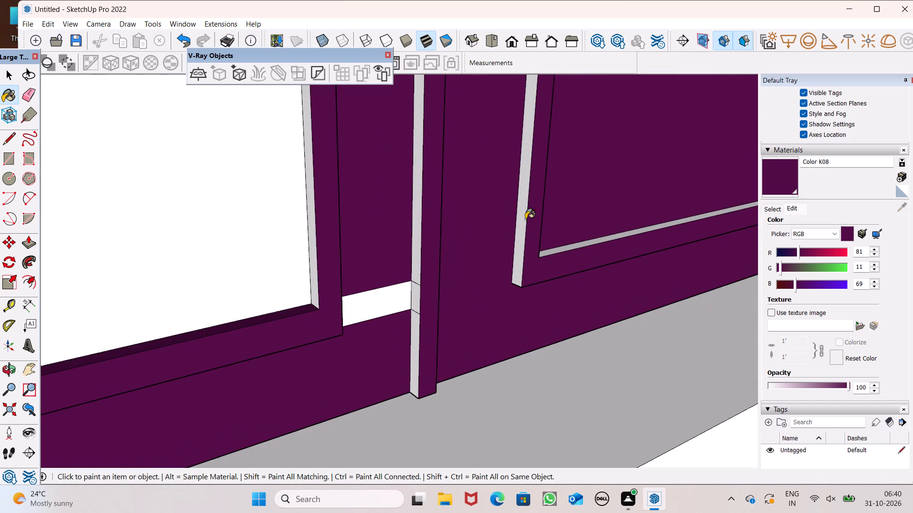
scroll(564, 256, up, 8)
click(516, 249)
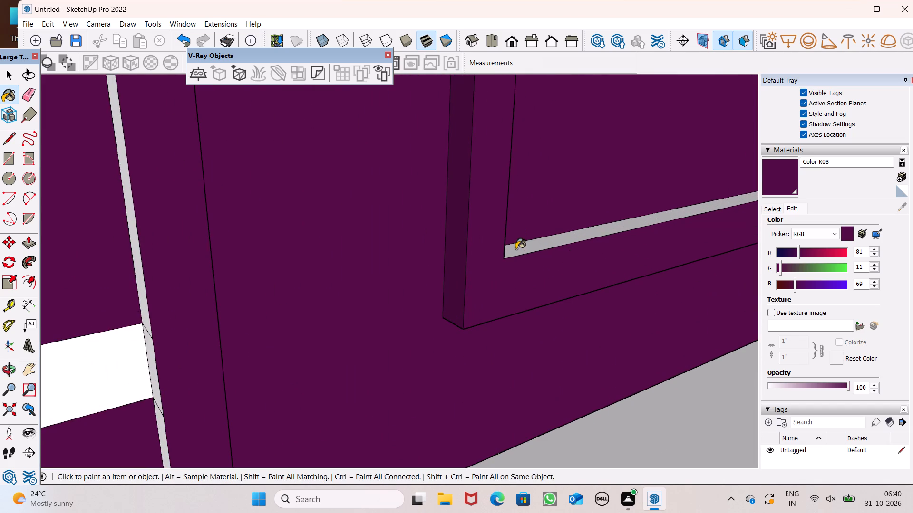
Paint the divider side edge facing the fourth wall cabinet door, the adjacent white patch and the fourth frame's inner side edge with Color K08.
scroll(592, 210, down, 12)
scroll(506, 266, up, 7)
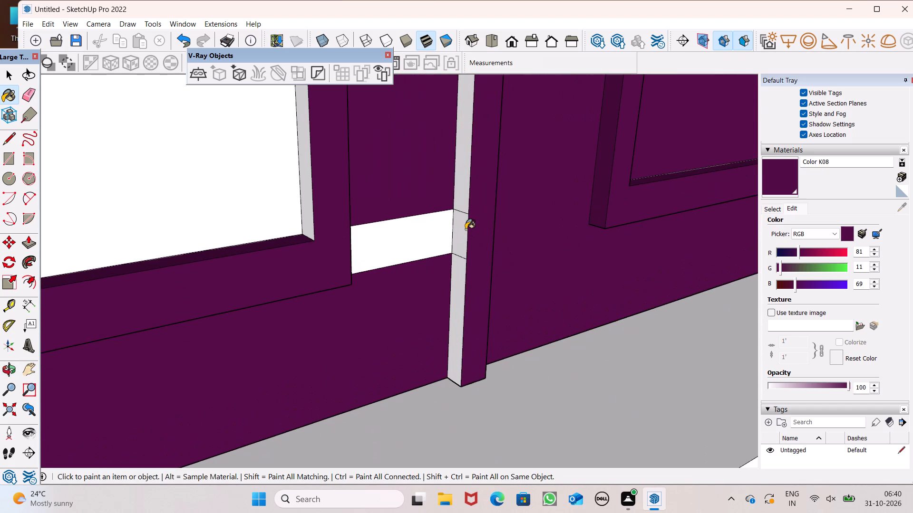
click(466, 229)
click(461, 206)
click(469, 285)
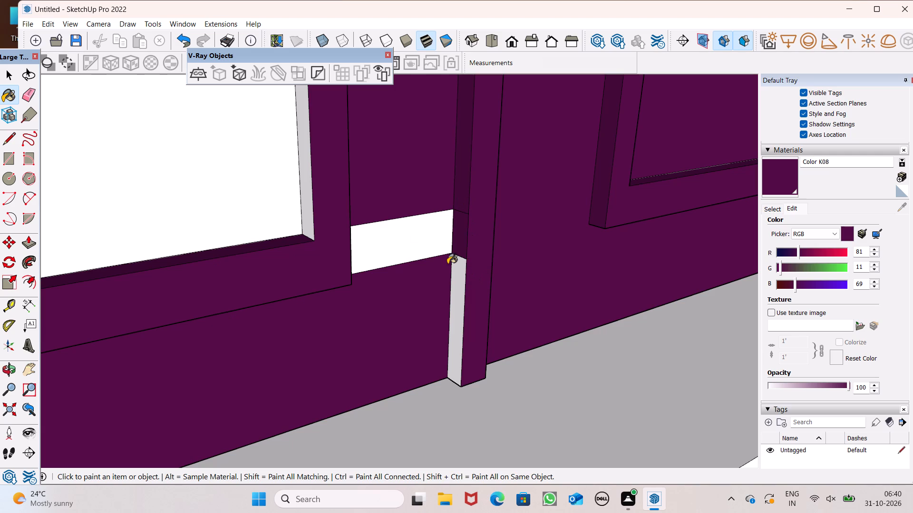
click(408, 232)
click(462, 271)
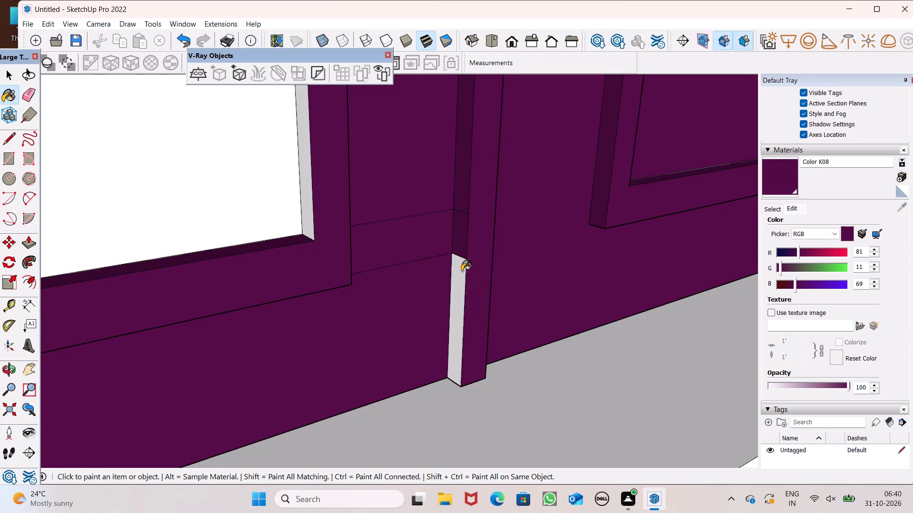
scroll(440, 251, down, 3)
click(344, 186)
scroll(509, 298, down, 7)
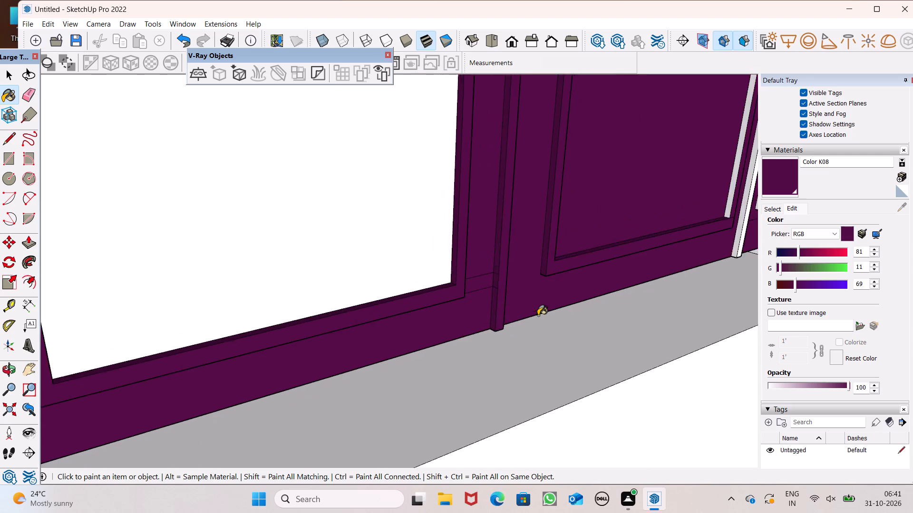
middle_drag(522, 307, 601, 322)
click(357, 253)
Paint the front faces of the fifth-sixth door divider strip and the sixth wall cabinet frame's adjacent vertical member with Color K08.
scroll(510, 268, down, 5)
middle_drag(559, 270, 166, 277)
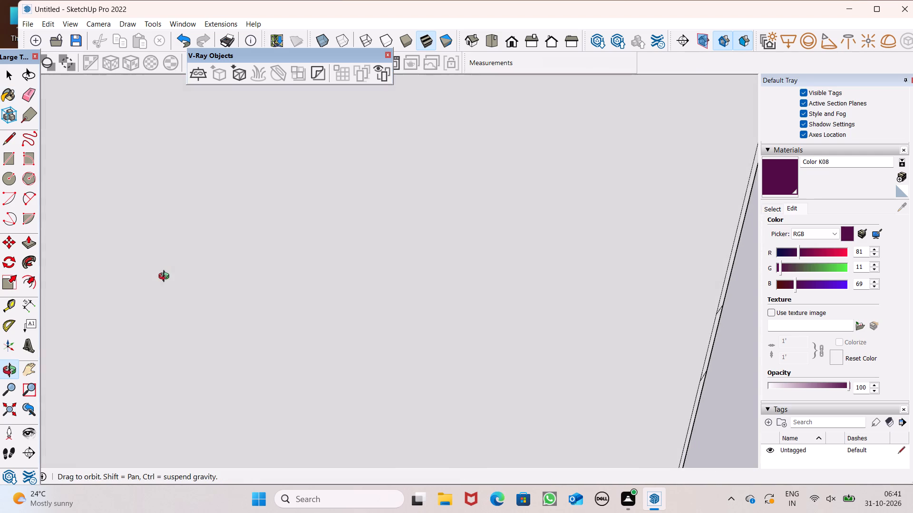
middle_drag(166, 277, 269, 269)
scroll(147, 207, up, 1)
scroll(515, 255, up, 6)
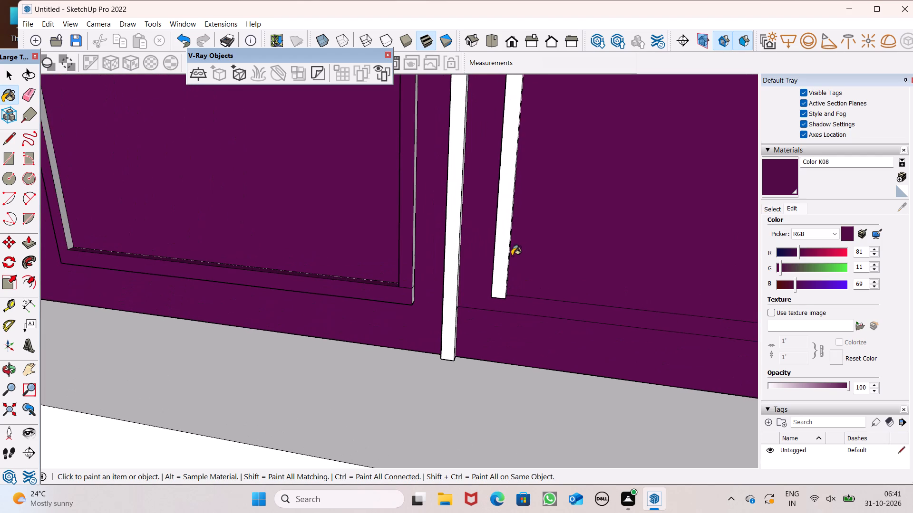
click(503, 256)
scroll(406, 281, up, 5)
click(486, 265)
Paint the fifth door frame's outer side edge, the divider side edge facing the sixth door, and the sixth frame's inner side edge with Color K08.
middle_drag(503, 318, 430, 339)
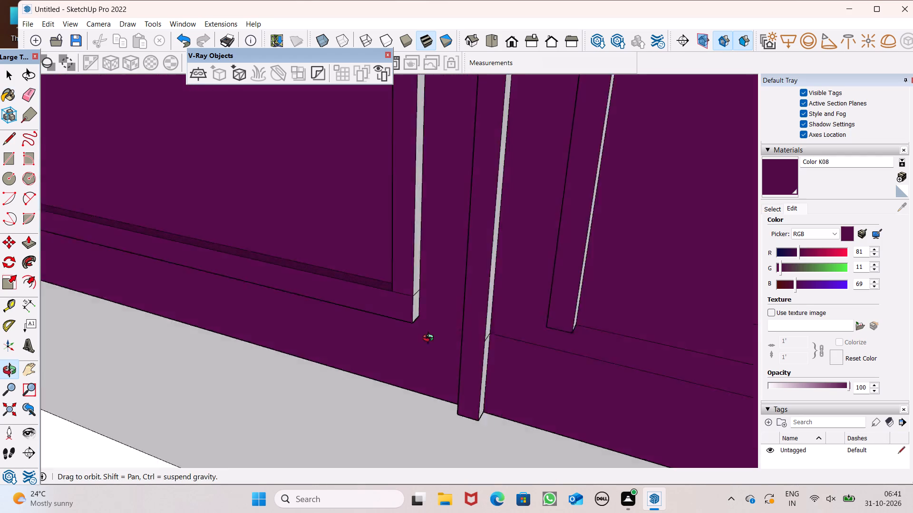
middle_drag(430, 339, 343, 343)
scroll(343, 343, up, 1)
click(411, 285)
click(414, 307)
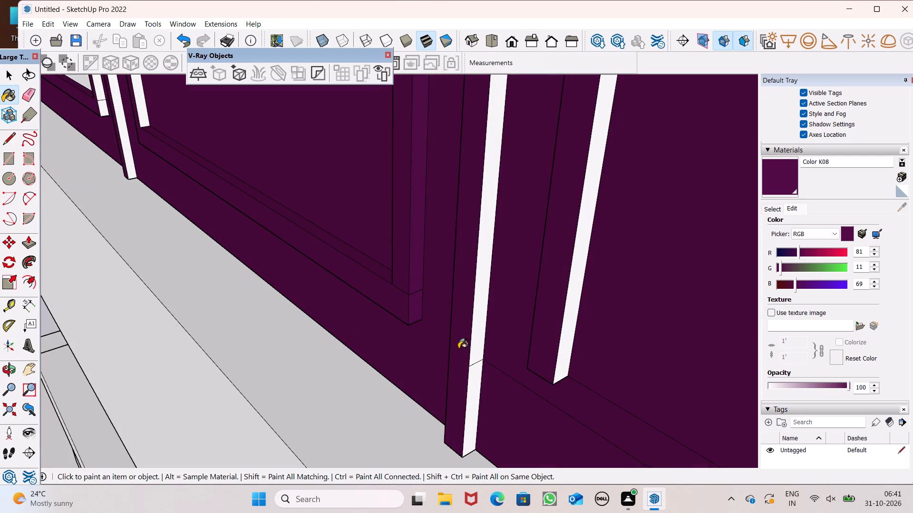
click(477, 363)
drag(477, 381, 475, 374)
click(471, 327)
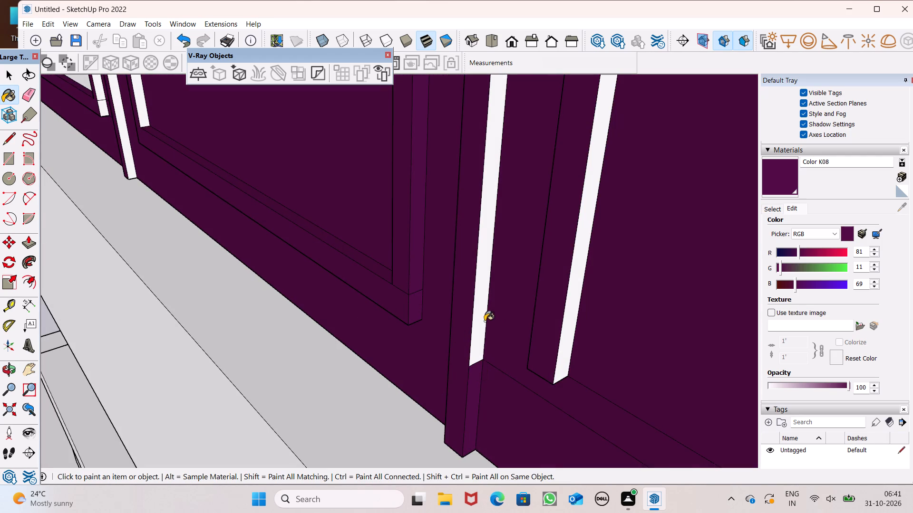
click(484, 321)
click(567, 344)
Paint the divider's side edge facing the fifth door, the fifth frame's inner side edge and the sixth frame's outer side edge with Color K08.
scroll(523, 305, down, 6)
middle_drag(261, 320, 659, 281)
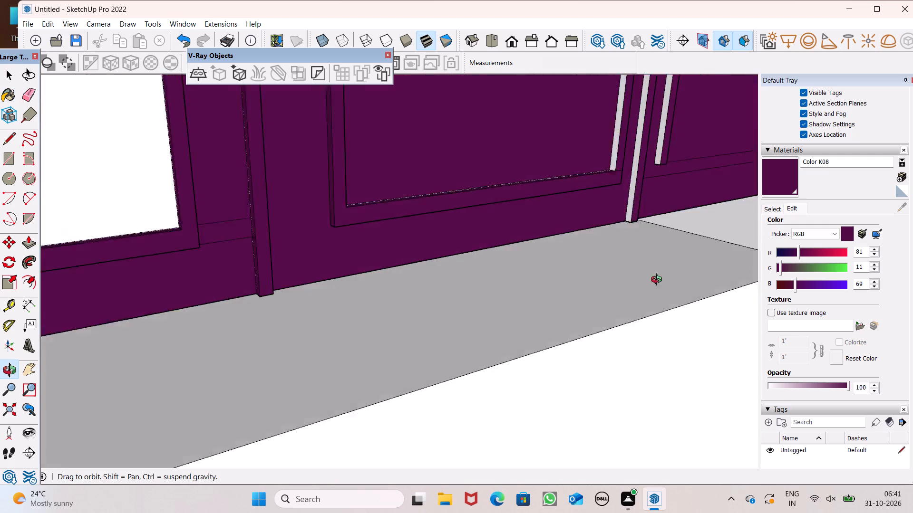
middle_drag(659, 281, 689, 281)
scroll(621, 169, up, 6)
click(581, 156)
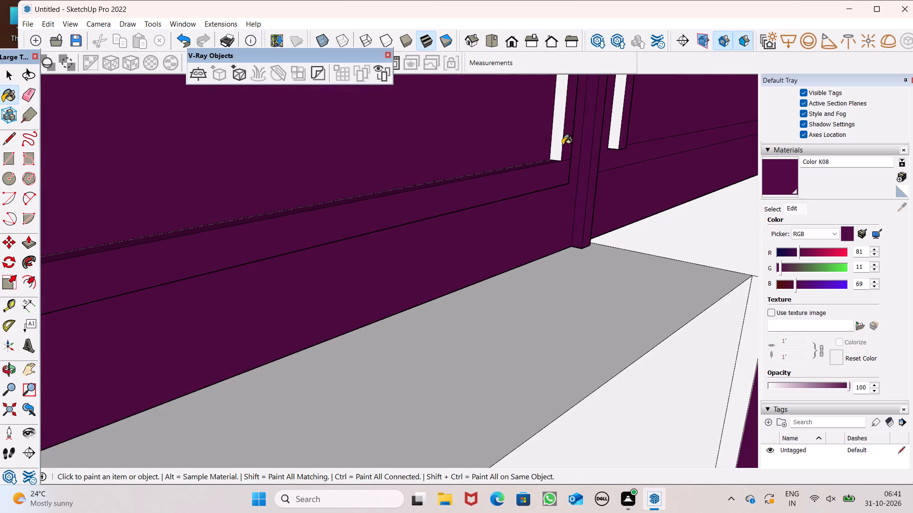
click(562, 144)
click(553, 138)
scroll(632, 159, up, 4)
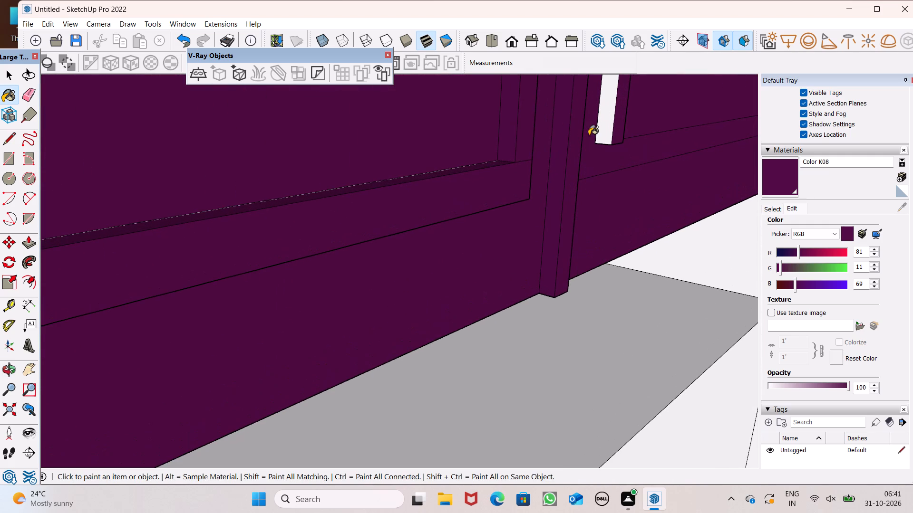
click(602, 127)
Paint the remaining inner vertical edge of the sixth wall cabinet door frame, nearest the room corner, with Color K08.
scroll(589, 189, down, 7)
scroll(512, 284, down, 6)
scroll(614, 136, up, 2)
scroll(614, 136, down, 1)
scroll(614, 136, up, 2)
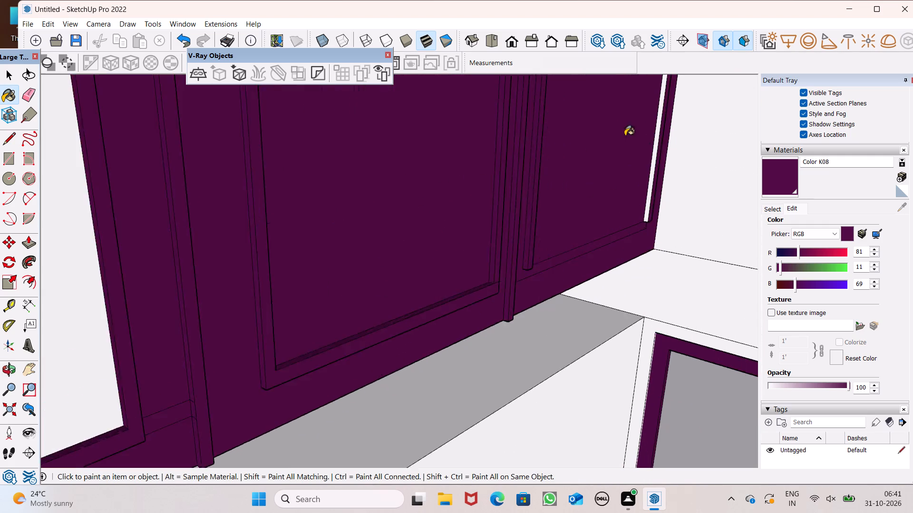
scroll(625, 136, up, 2)
scroll(653, 186, up, 7)
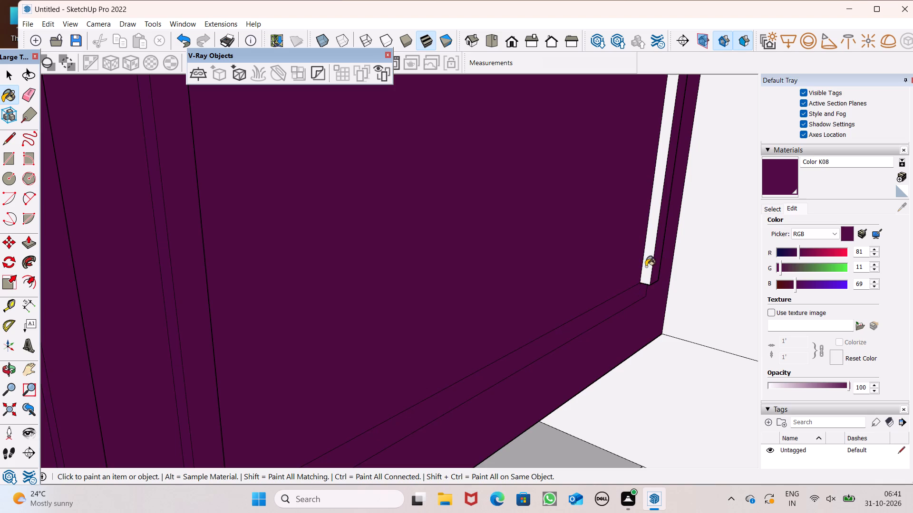
click(647, 254)
Paint the fourth door frame's outer side edge, the divider side edge facing the fifth door, and the fifth frame's inner side edge with Color K08.
scroll(616, 292, down, 15)
middle_drag(560, 316, 2, 368)
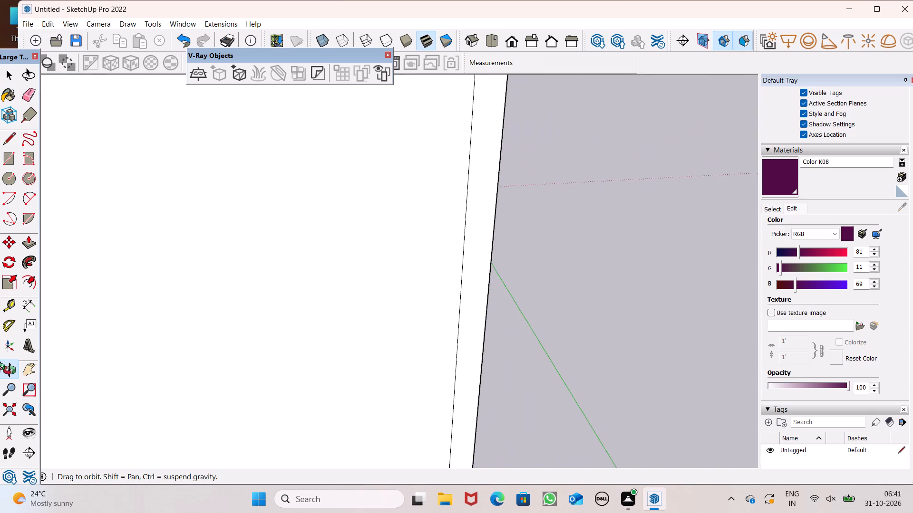
middle_drag(2, 368, 335, 354)
scroll(333, 291, down, 8)
middle_drag(247, 271, 212, 270)
scroll(219, 271, up, 1)
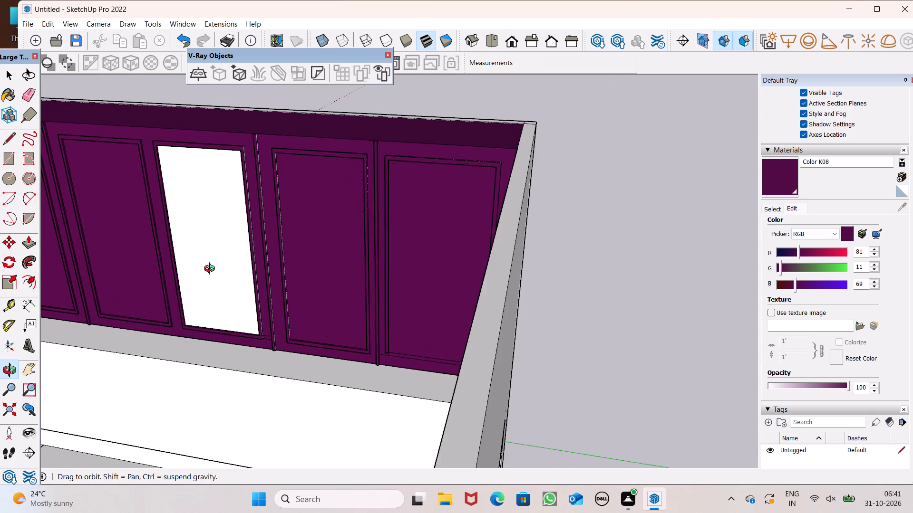
middle_drag(212, 270, 210, 266)
scroll(259, 194, up, 9)
scroll(267, 192, down, 8)
middle_drag(417, 261, 377, 290)
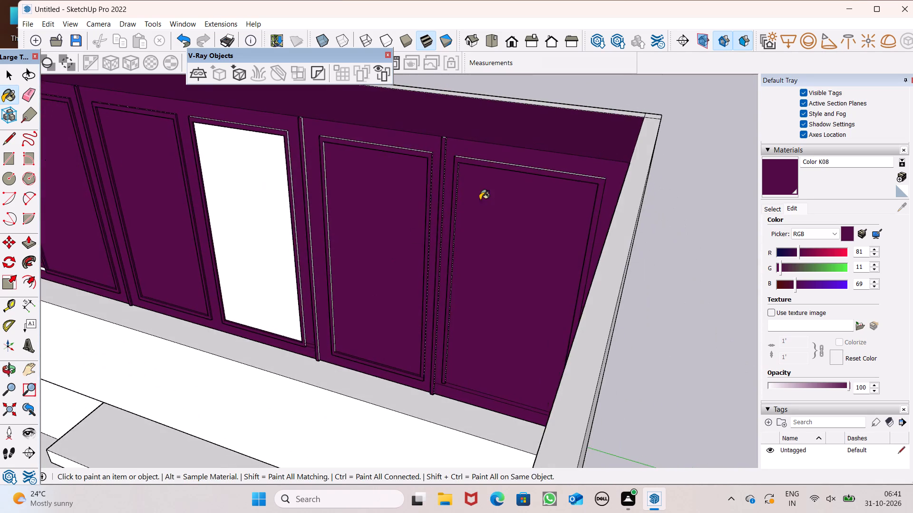
scroll(480, 200, down, 4)
scroll(399, 225, up, 8)
middle_drag(342, 257, 296, 301)
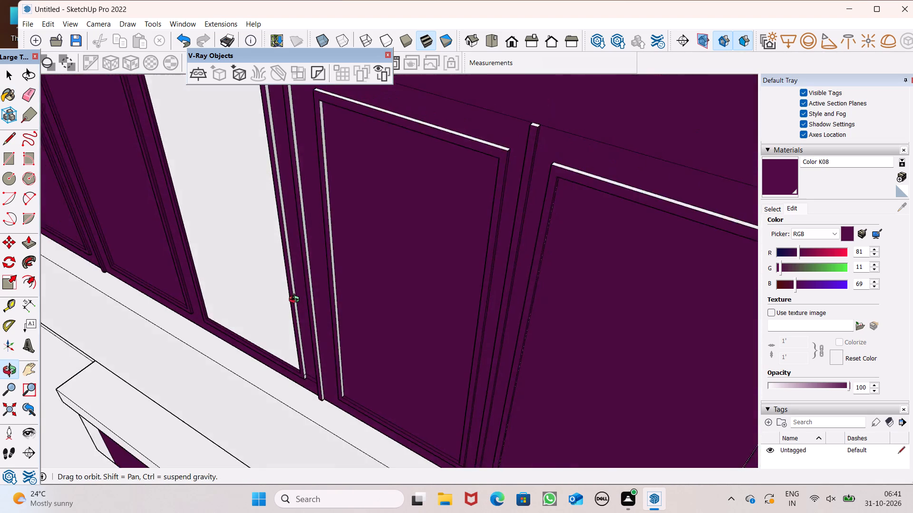
scroll(296, 301, up, 8)
middle_drag(296, 301, 296, 301)
scroll(299, 295, up, 4)
scroll(298, 298, down, 1)
scroll(298, 298, up, 1)
scroll(298, 298, down, 1)
scroll(298, 298, up, 1)
click(291, 303)
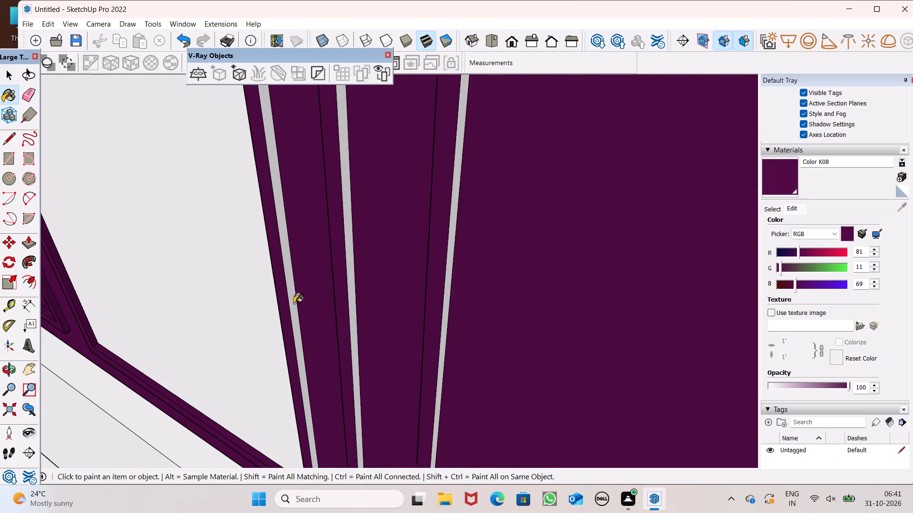
click(359, 307)
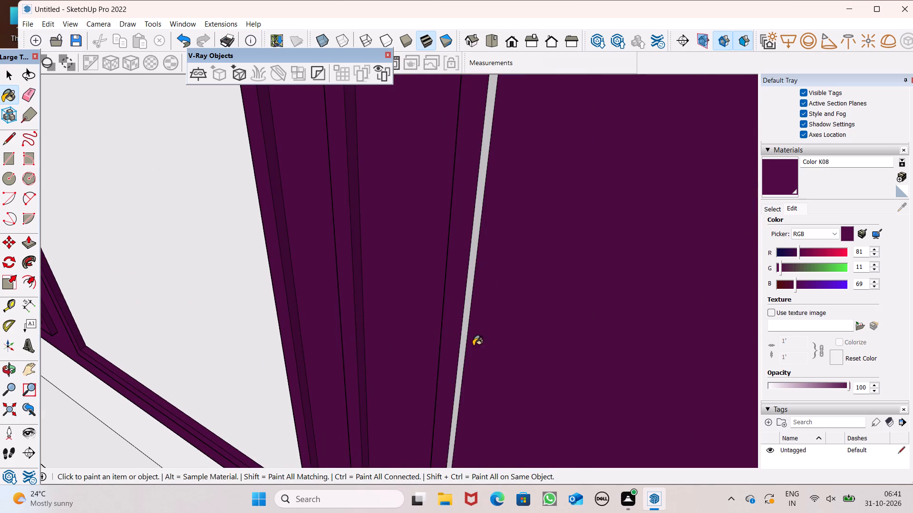
click(466, 346)
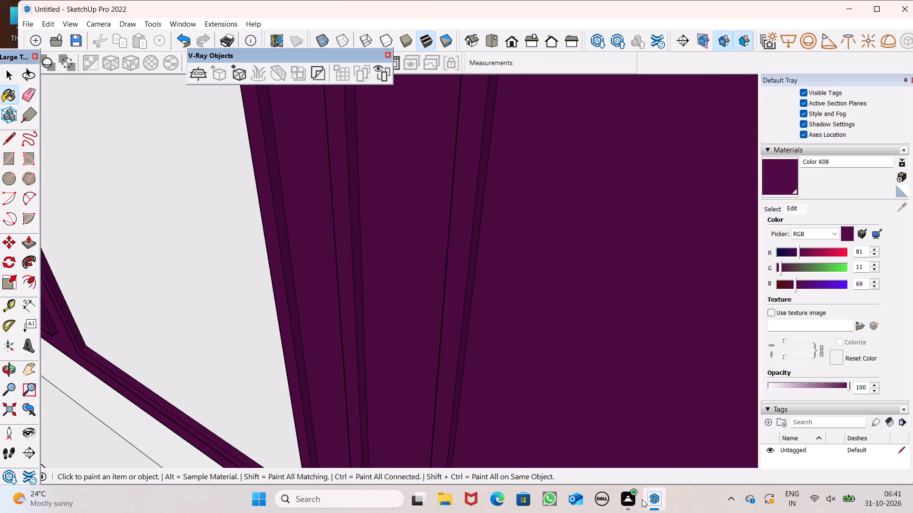
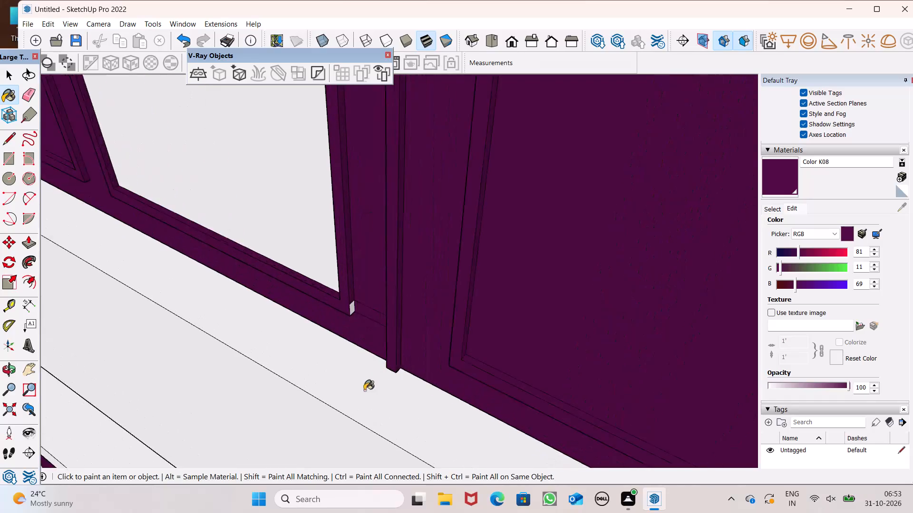
Paint the small unpainted patch at the bottom of the fourth wall cabinet door frame's outer side edge with Color K08.
scroll(339, 278, up, 7)
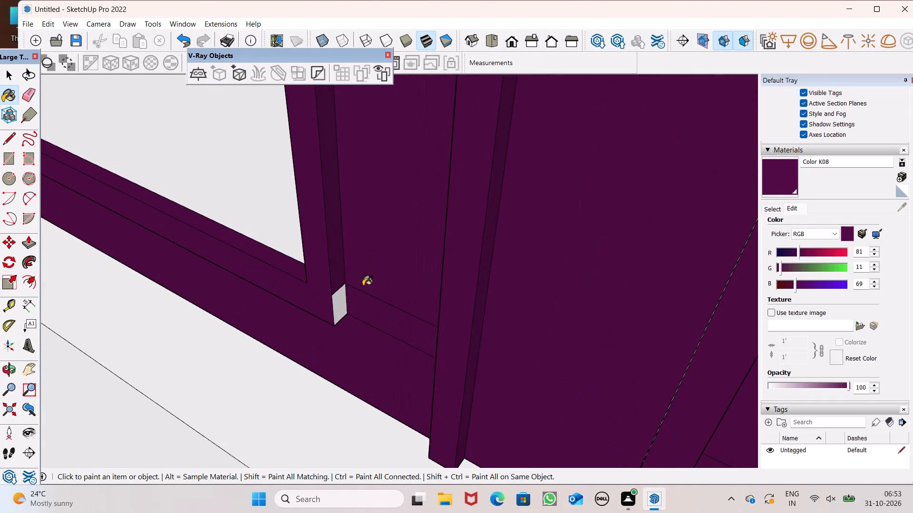
click(338, 310)
scroll(382, 262, down, 15)
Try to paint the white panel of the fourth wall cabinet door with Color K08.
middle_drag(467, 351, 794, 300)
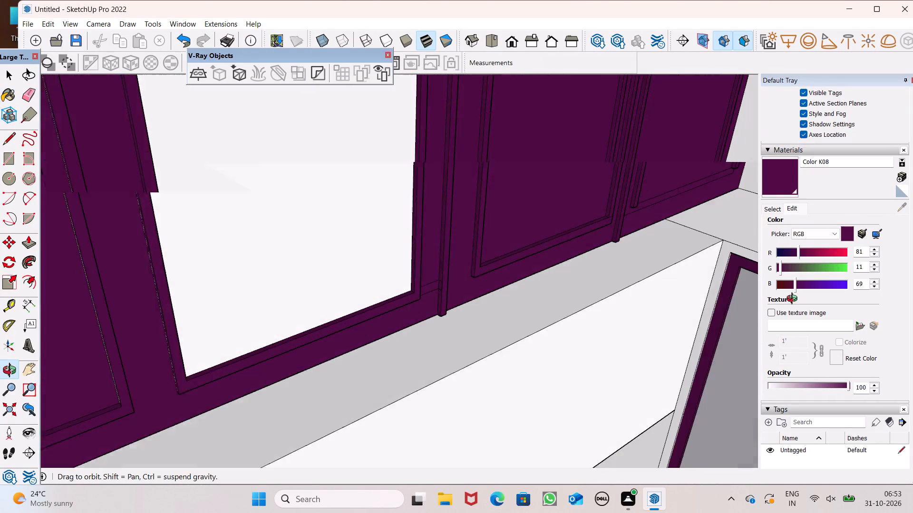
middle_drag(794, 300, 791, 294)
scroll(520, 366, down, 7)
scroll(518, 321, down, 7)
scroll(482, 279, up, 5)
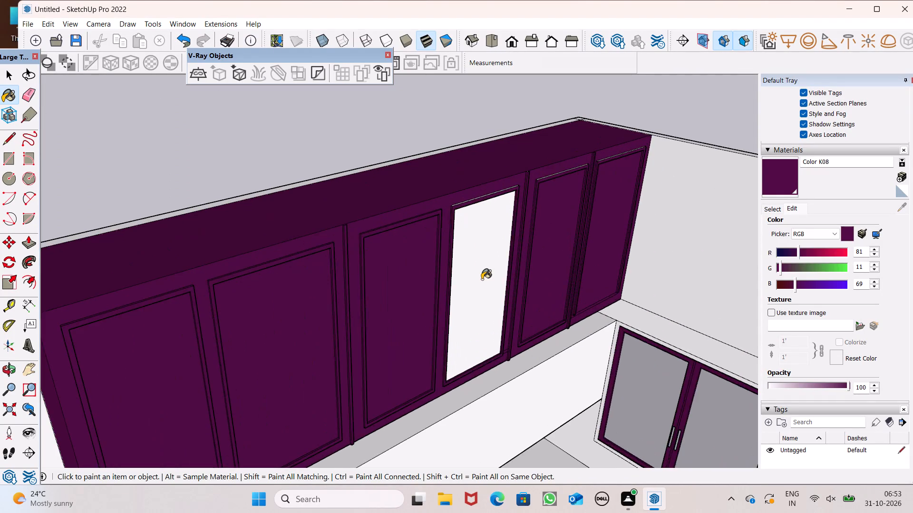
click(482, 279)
Push/Pull the narrow horizontal wall strip beneath the wall cabinets outward about 3' 11" to form a full-length shelf.
scroll(482, 248, down, 6)
middle_drag(526, 267, 560, 177)
middle_drag(560, 177, 555, 177)
middle_drag(546, 177, 531, 177)
middle_drag(512, 180, 506, 185)
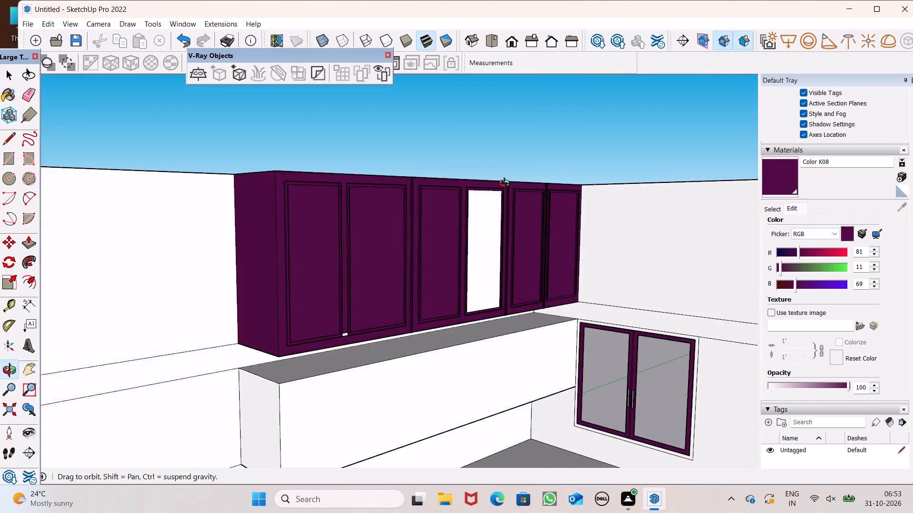
middle_drag(506, 185, 505, 186)
scroll(510, 229, down, 6)
middle_drag(488, 279, 521, 258)
scroll(470, 235, down, 4)
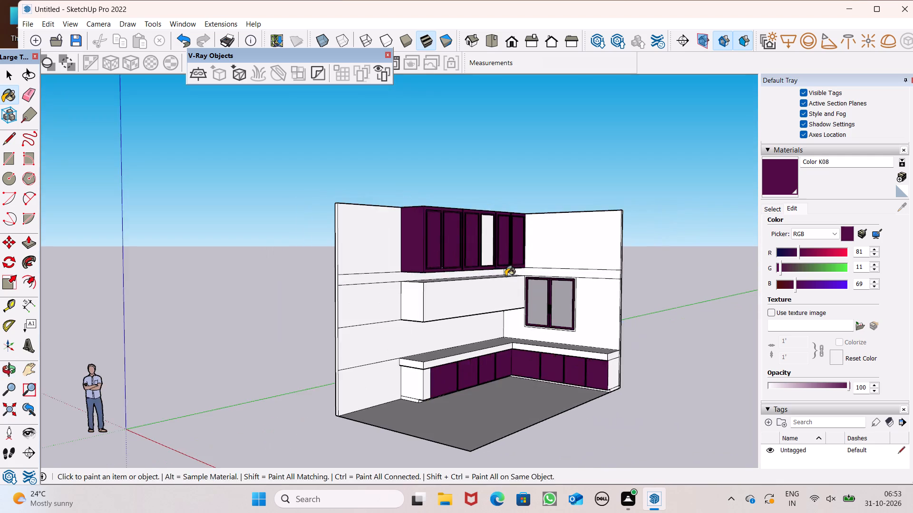
middle_drag(505, 280, 369, 271)
scroll(369, 271, up, 1)
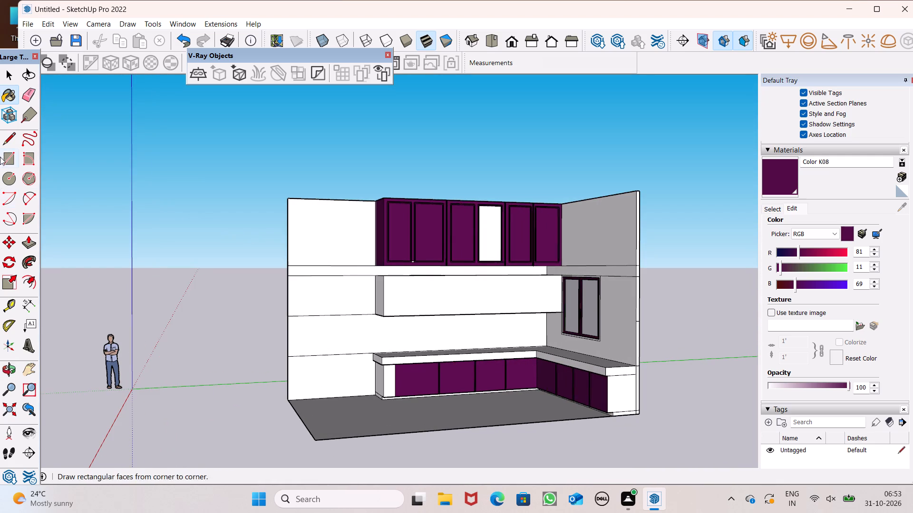
click(24, 245)
scroll(586, 175, down, 3)
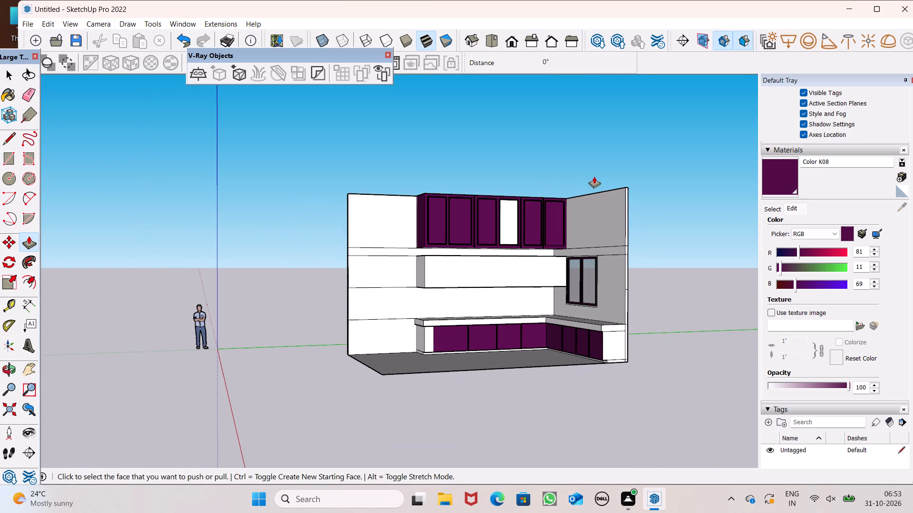
middle_drag(449, 215, 462, 262)
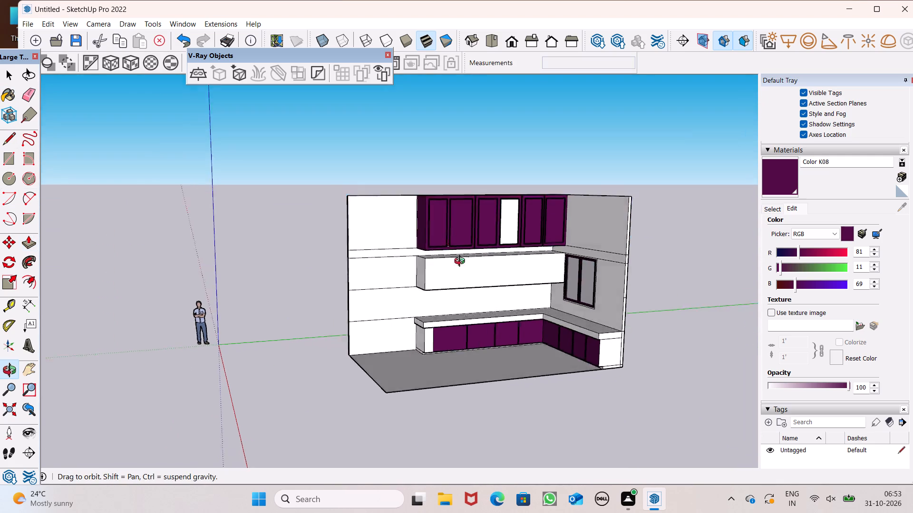
middle_drag(462, 262, 546, 344)
scroll(383, 272, up, 6)
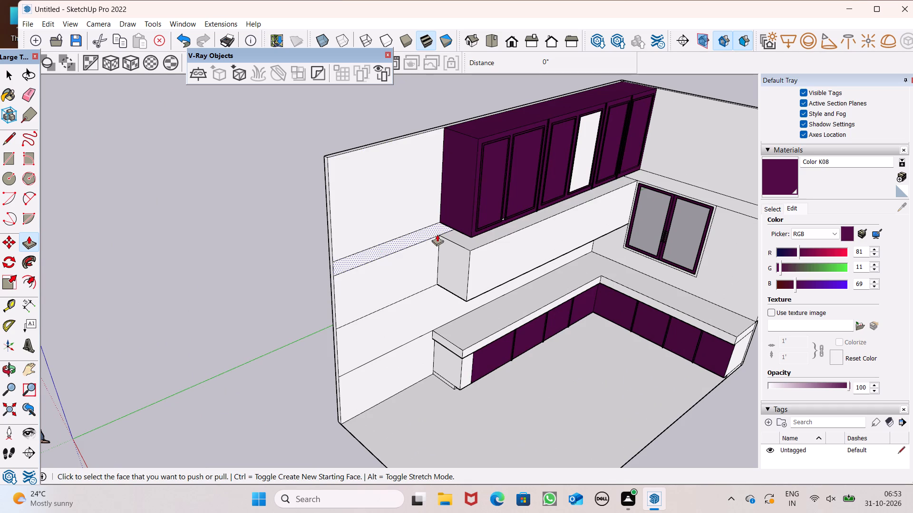
drag(437, 229, 472, 261)
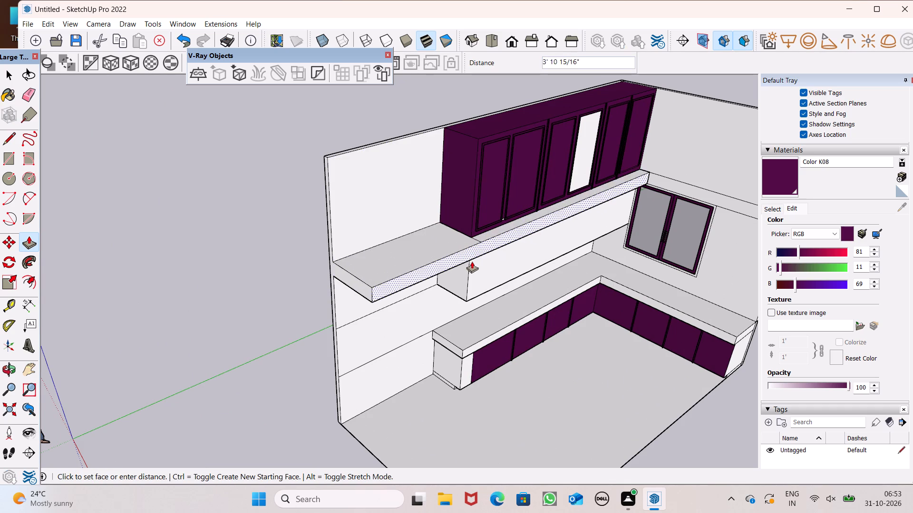
drag(472, 261, 473, 265)
key(space)
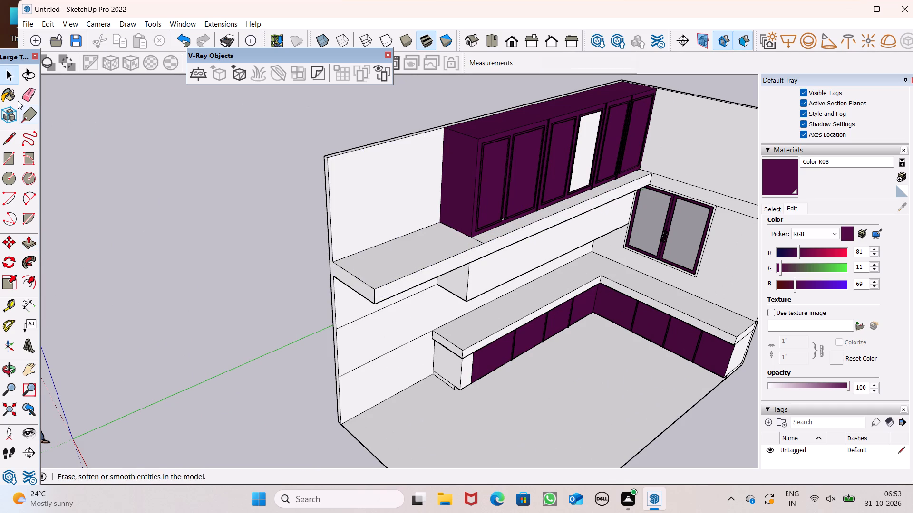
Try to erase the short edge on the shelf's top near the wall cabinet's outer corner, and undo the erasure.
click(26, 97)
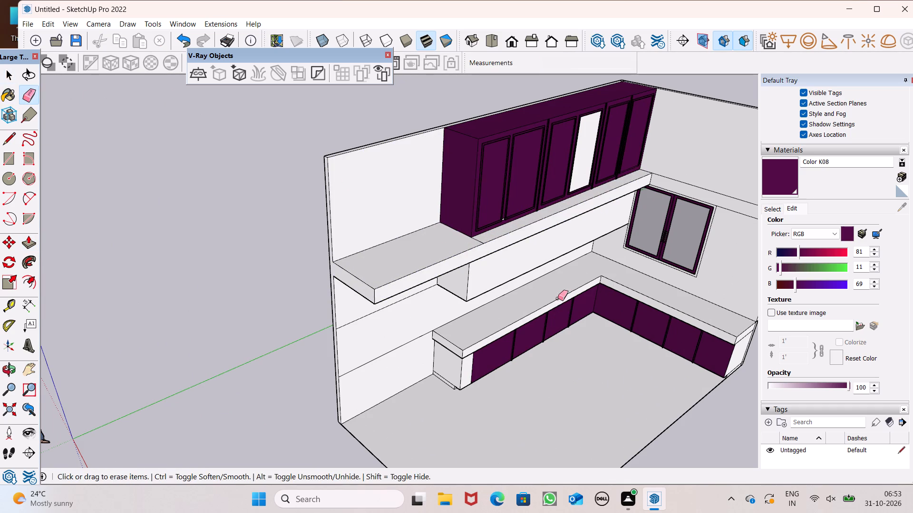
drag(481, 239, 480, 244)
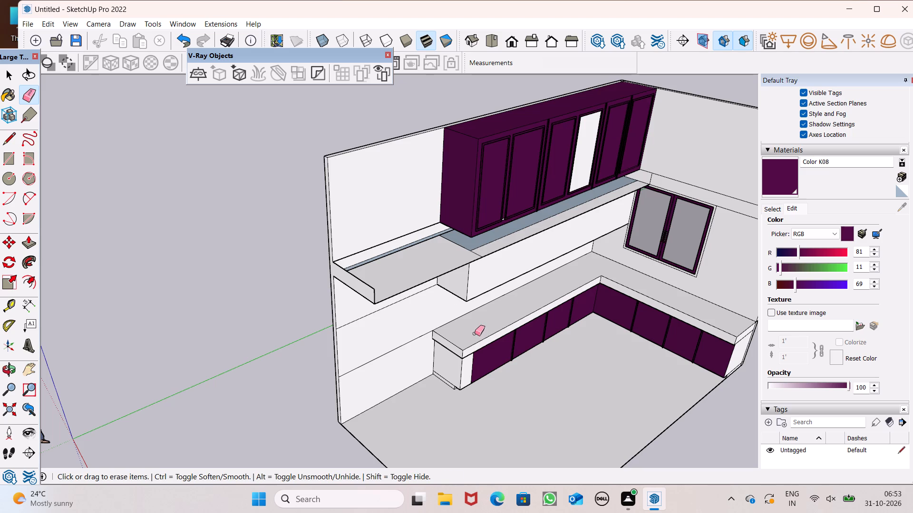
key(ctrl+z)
Erase only the short leftover edge running from the wall cabinet's outer bottom corner across the shelf's top.
ctrl+scroll(461, 250, up, 7)
click(480, 245)
click(487, 237)
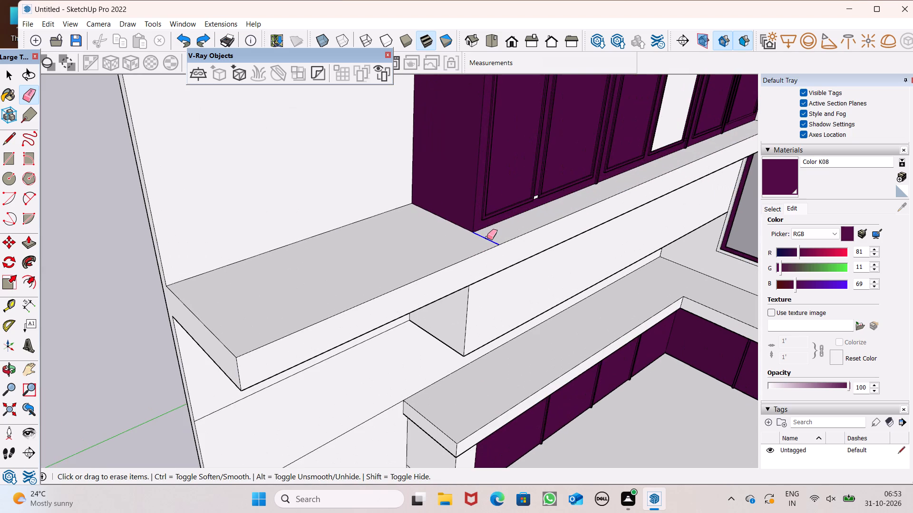
Erase the two horizontal lines on the bare wall below the shelf, beside the base cabinets' open end.
scroll(485, 246, down, 5)
middle_drag(474, 363, 370, 213)
scroll(441, 333, up, 1)
scroll(517, 229, down, 5)
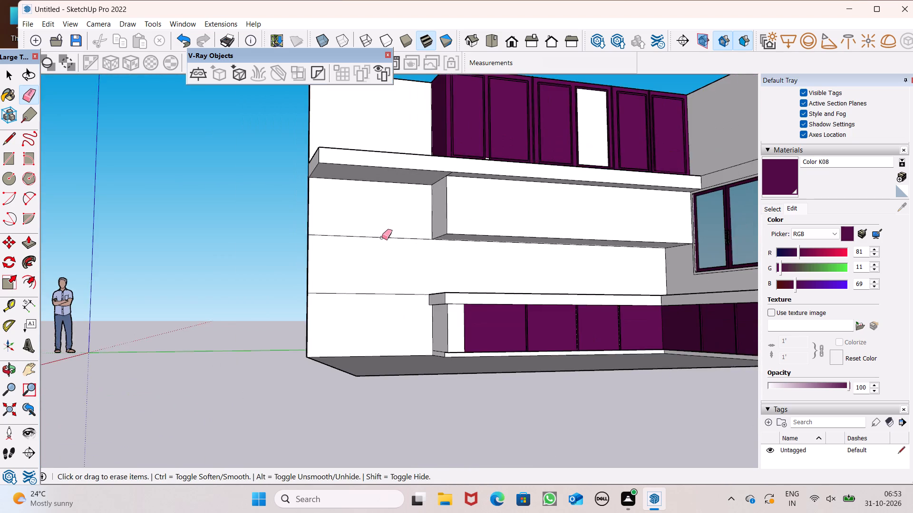
scroll(382, 237, up, 3)
drag(382, 231, 387, 307)
click(387, 307)
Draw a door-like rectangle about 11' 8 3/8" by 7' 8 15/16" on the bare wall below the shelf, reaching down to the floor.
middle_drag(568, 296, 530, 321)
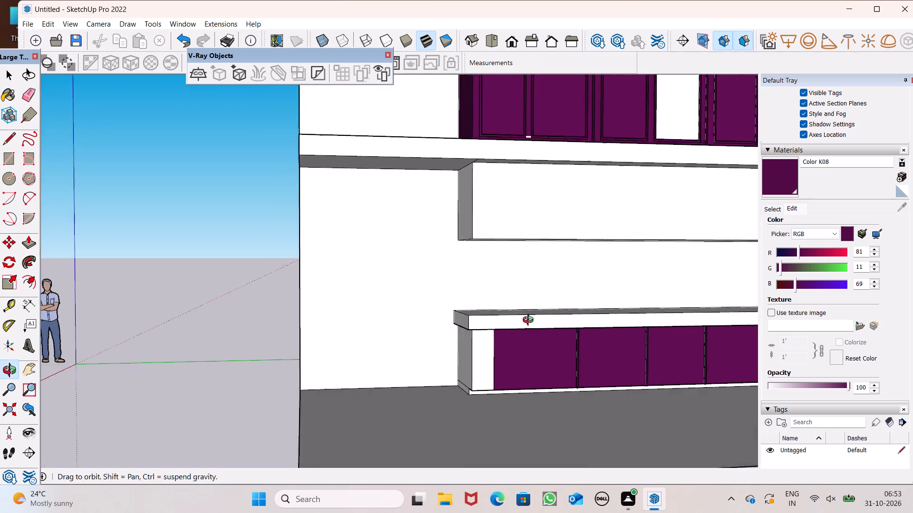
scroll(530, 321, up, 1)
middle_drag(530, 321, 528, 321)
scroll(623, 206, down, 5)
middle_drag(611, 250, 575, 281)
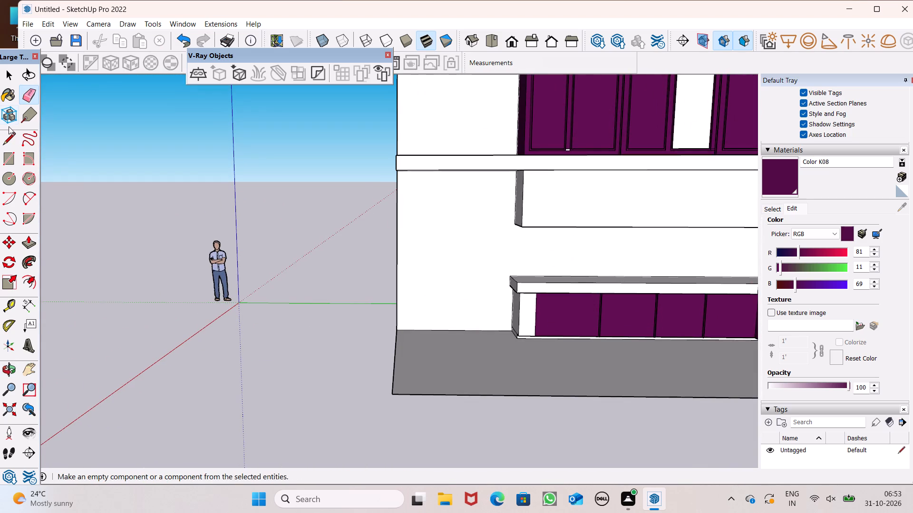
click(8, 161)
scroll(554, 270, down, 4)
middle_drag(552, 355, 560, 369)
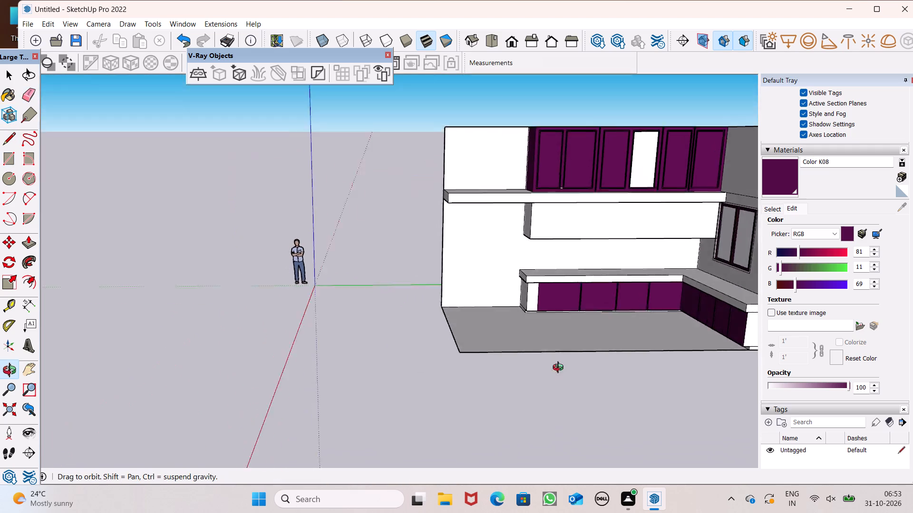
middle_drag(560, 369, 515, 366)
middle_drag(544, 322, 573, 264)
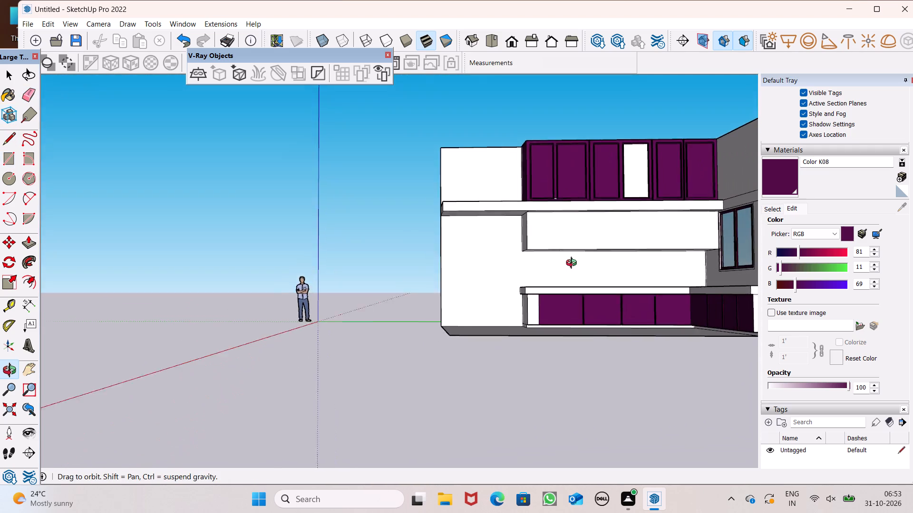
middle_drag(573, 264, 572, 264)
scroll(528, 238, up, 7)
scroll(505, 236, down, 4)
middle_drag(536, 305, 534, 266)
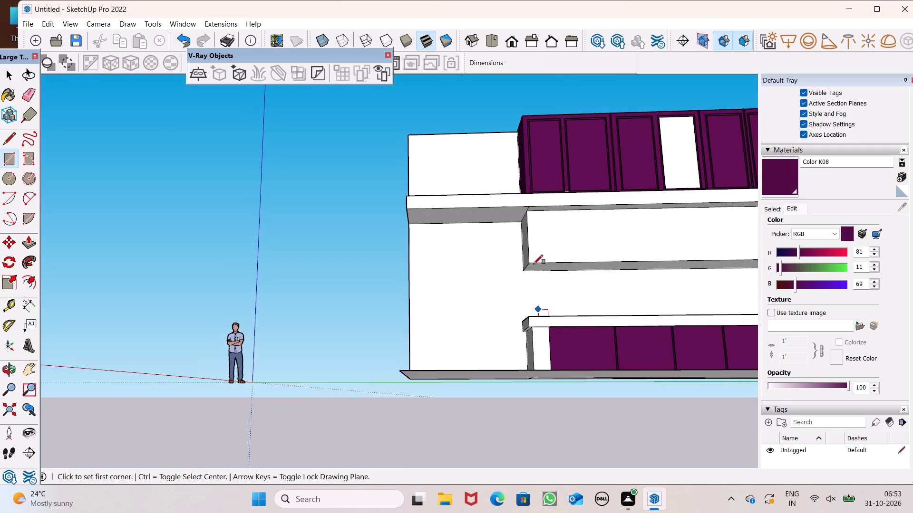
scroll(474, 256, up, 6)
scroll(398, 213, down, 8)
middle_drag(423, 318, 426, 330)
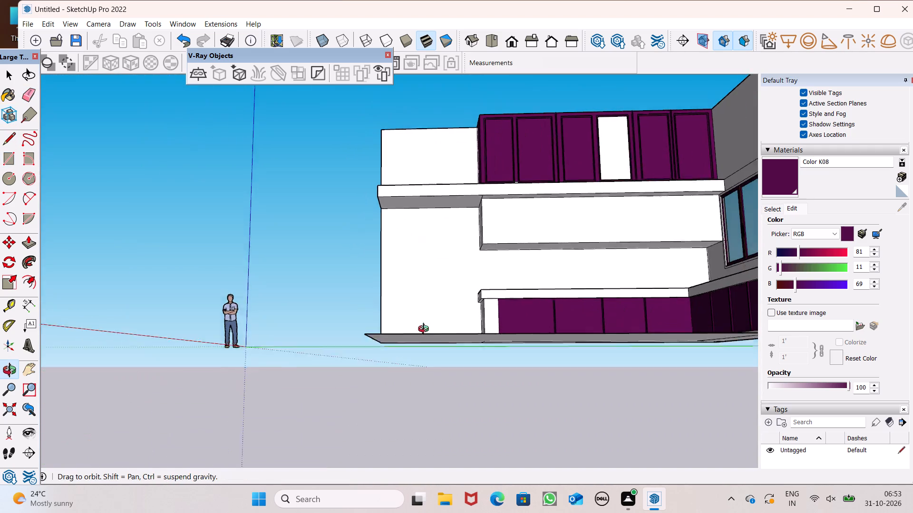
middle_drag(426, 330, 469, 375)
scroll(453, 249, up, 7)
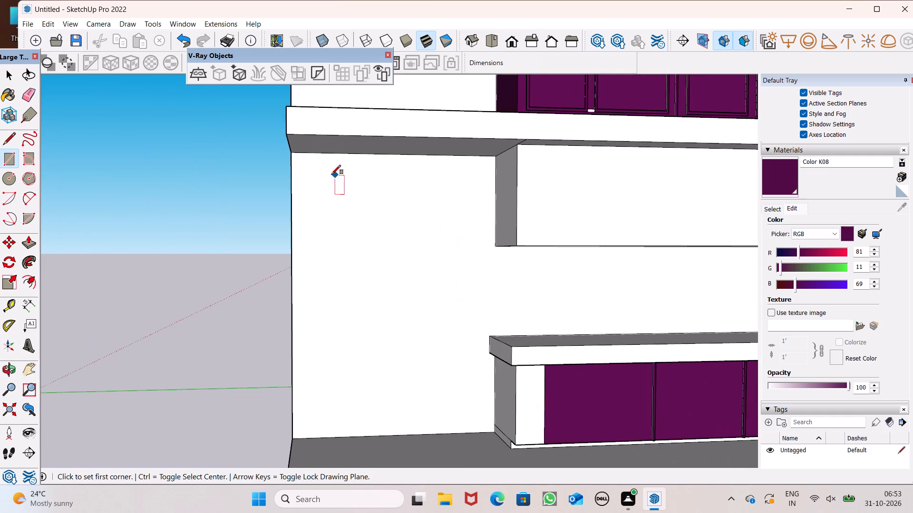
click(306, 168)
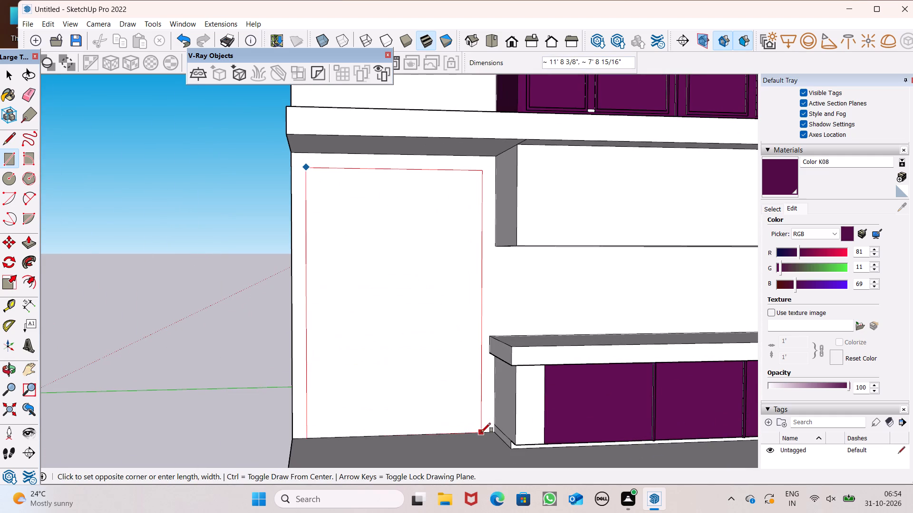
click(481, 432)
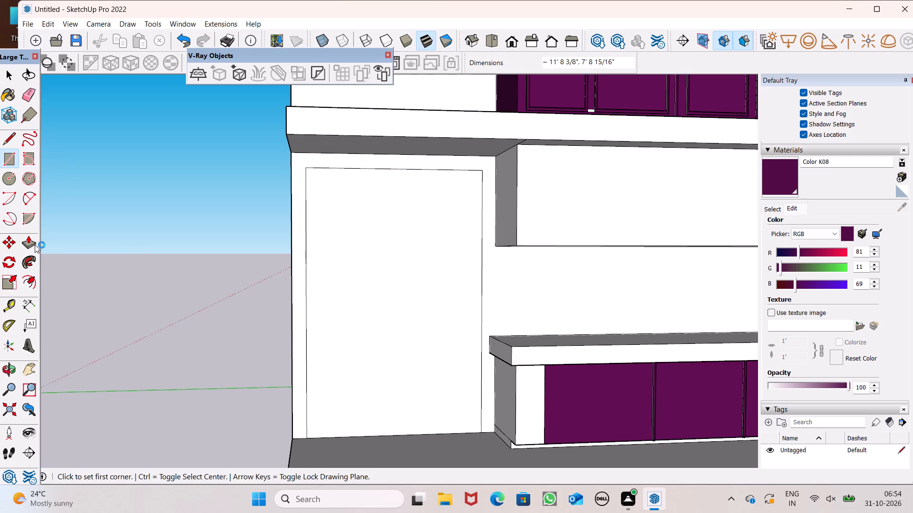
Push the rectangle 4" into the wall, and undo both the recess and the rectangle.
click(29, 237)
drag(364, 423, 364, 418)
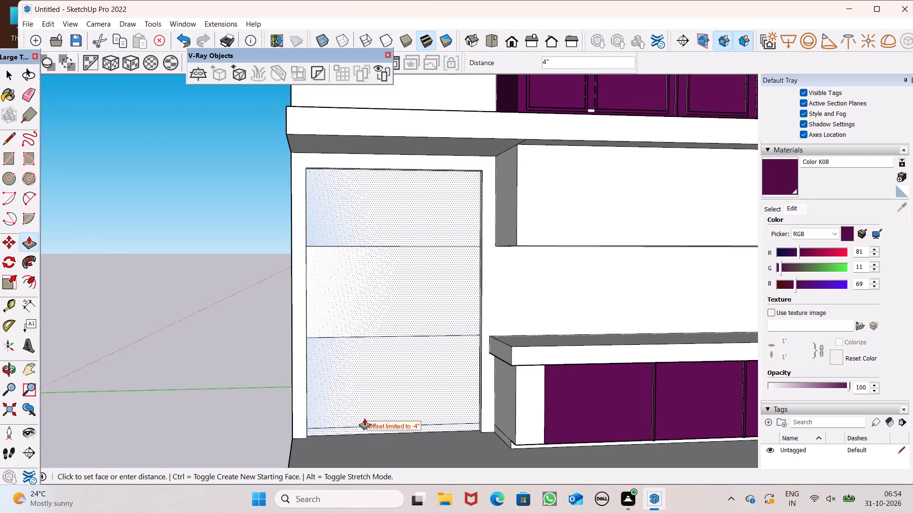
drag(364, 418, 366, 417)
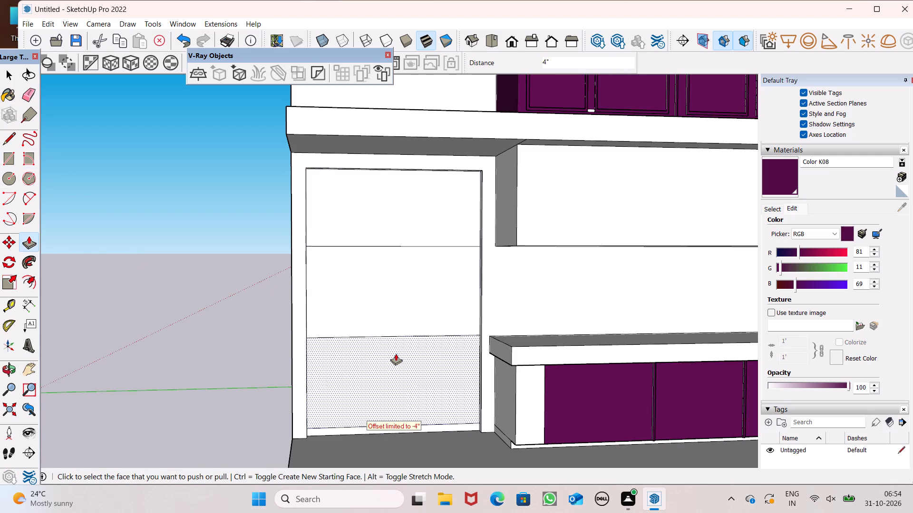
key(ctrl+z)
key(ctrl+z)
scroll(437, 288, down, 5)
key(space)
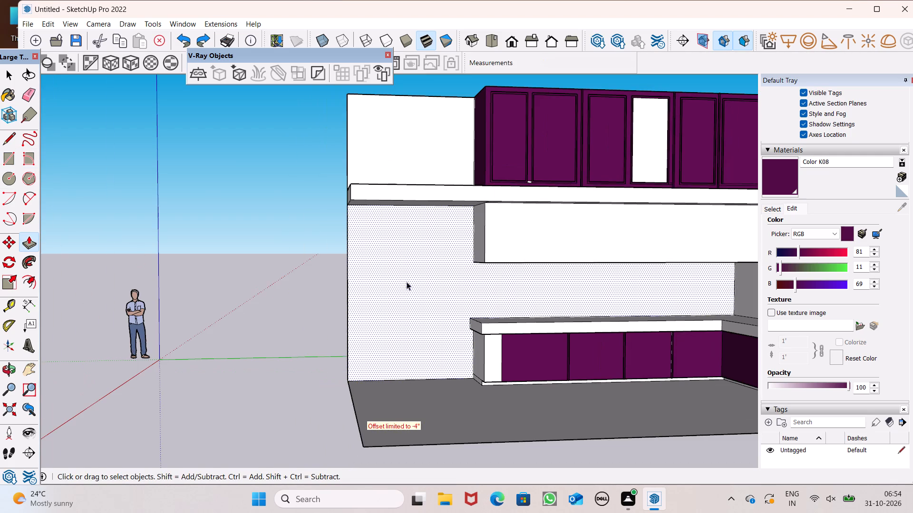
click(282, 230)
Push/Pull the joined end face of the shelf and long wall inward about 10 5/8" towards the cabinets.
scroll(310, 252, down, 4)
middle_drag(380, 309, 525, 398)
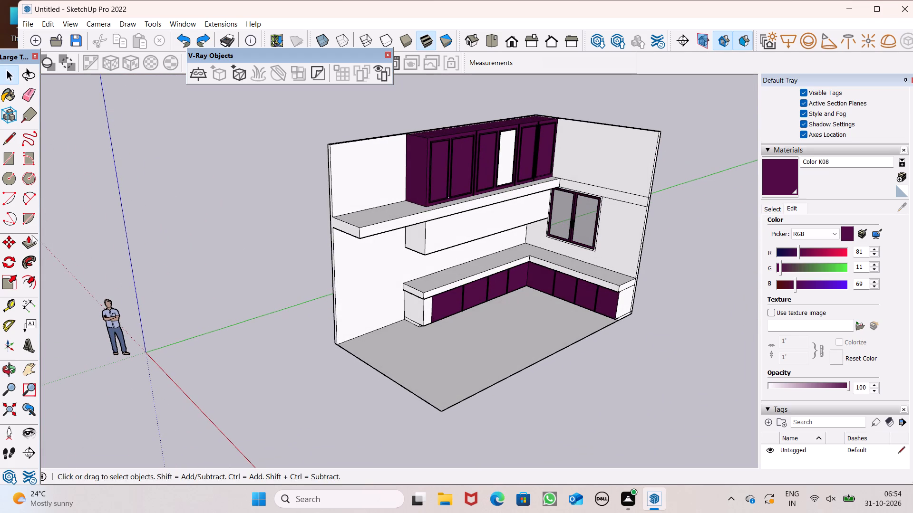
click(22, 244)
scroll(309, 237, up, 4)
scroll(319, 226, down, 1)
scroll(324, 223, up, 2)
drag(370, 228, 378, 232)
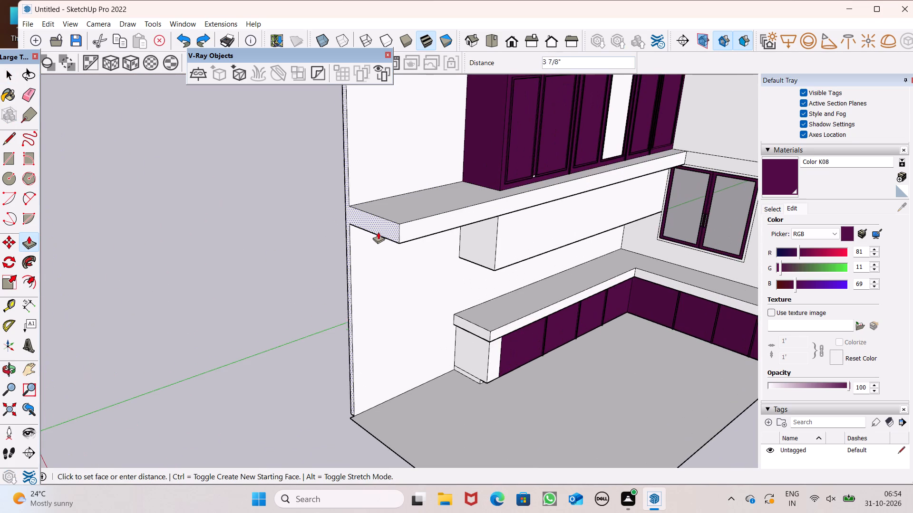
drag(378, 232, 385, 232)
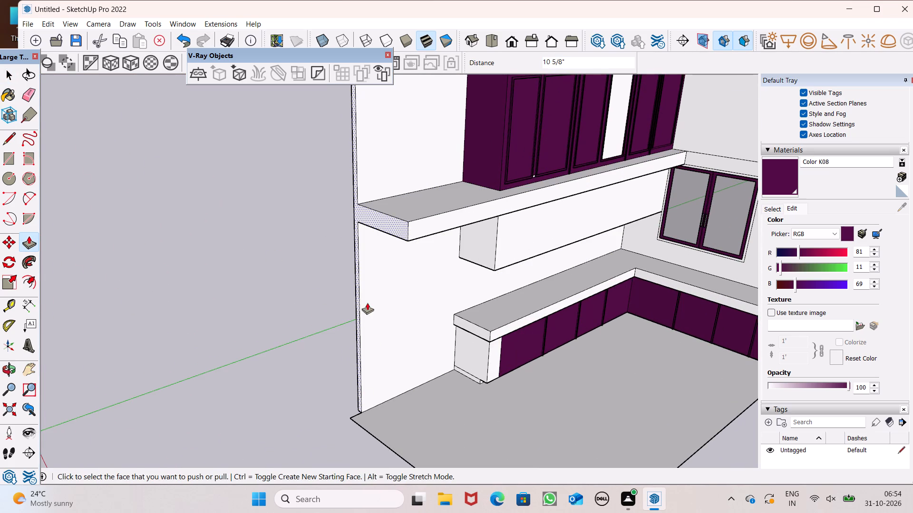
scroll(342, 284, down, 5)
middle_drag(393, 351, 239, 294)
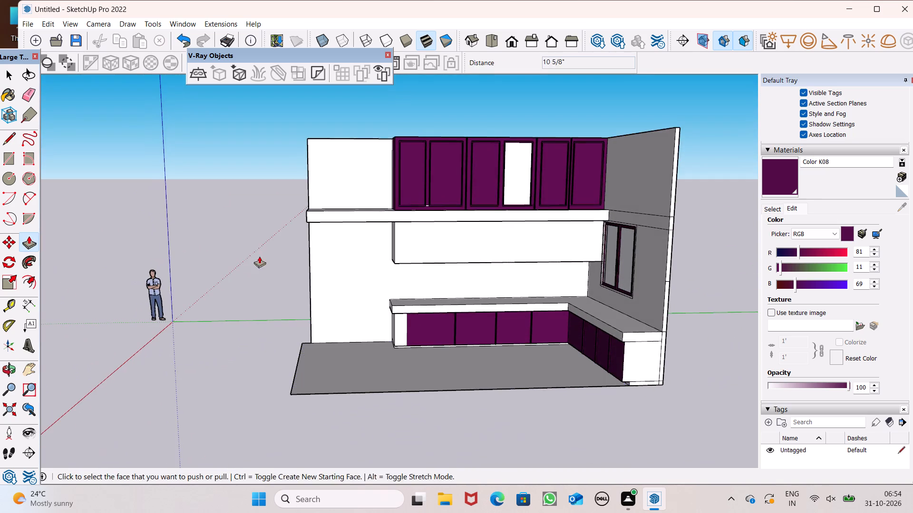
key(space)
Erase the horizontal dividing lines across the back face of the long cabinet wall.
scroll(416, 303, down, 2)
middle_drag(452, 328, 506, 320)
middle_drag(350, 297, 806, 365)
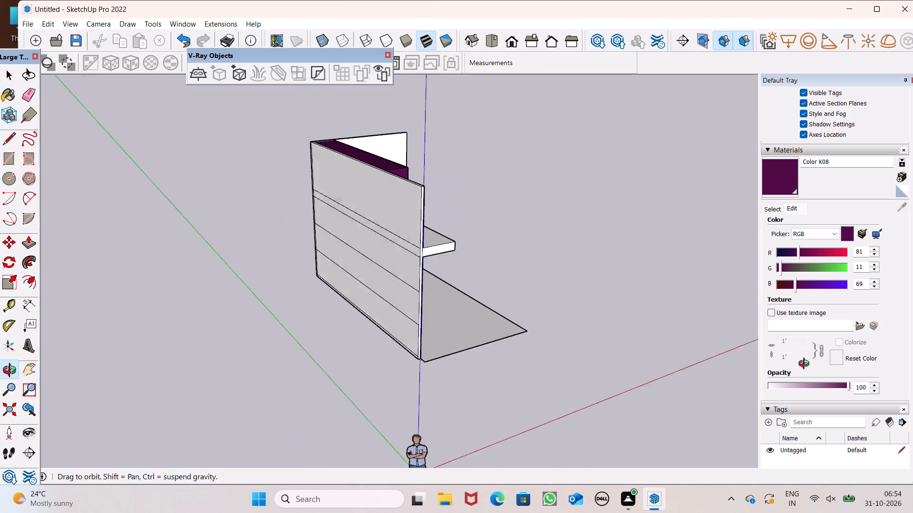
middle_drag(806, 365, 820, 341)
click(29, 93)
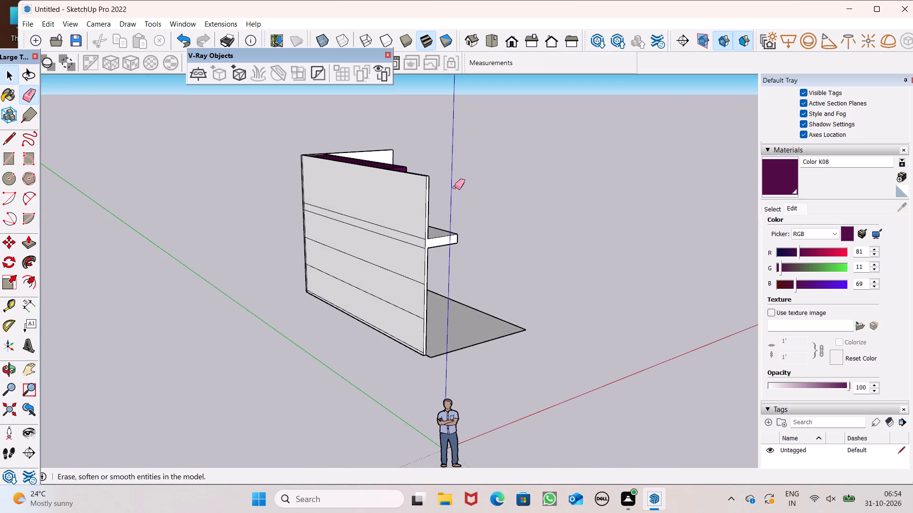
drag(409, 222, 391, 309)
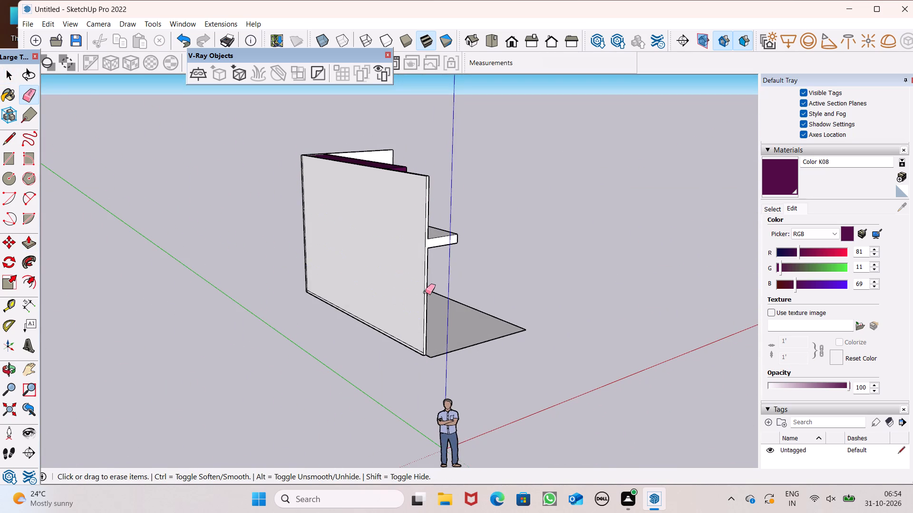
key(space)
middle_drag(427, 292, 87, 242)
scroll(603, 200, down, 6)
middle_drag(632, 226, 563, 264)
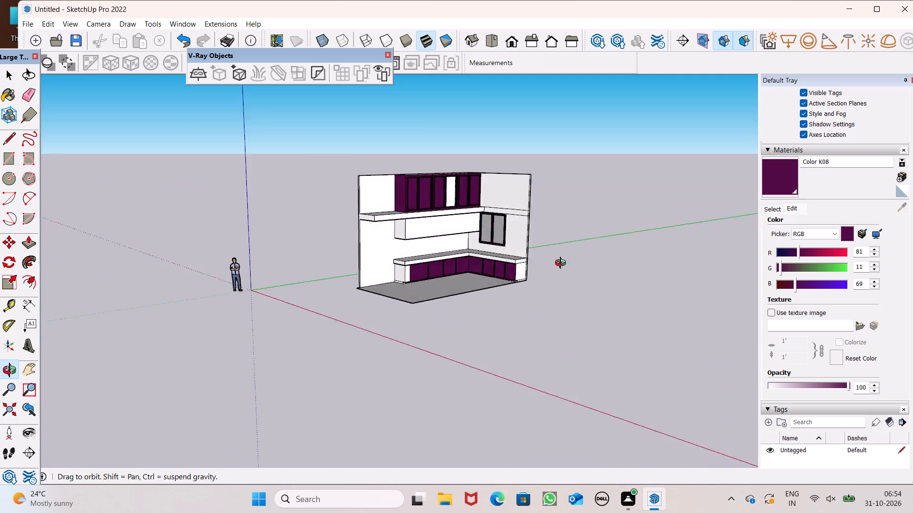
Draw a door rectangle about 6' 9" by 10' 11" on the bare wall below the shelf, starting at the floor.
middle_drag(563, 264, 453, 262)
scroll(402, 194, up, 7)
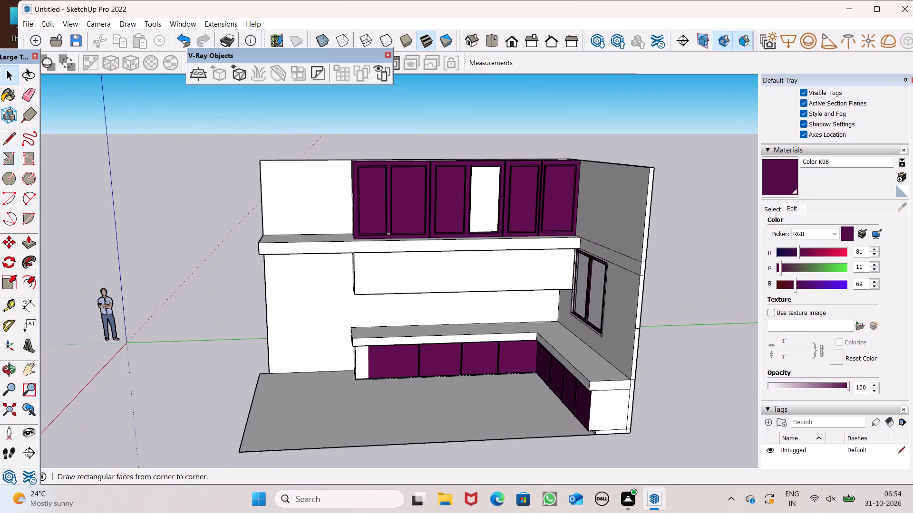
click(3, 154)
scroll(626, 190, down, 5)
middle_drag(532, 244, 514, 233)
scroll(466, 251, up, 9)
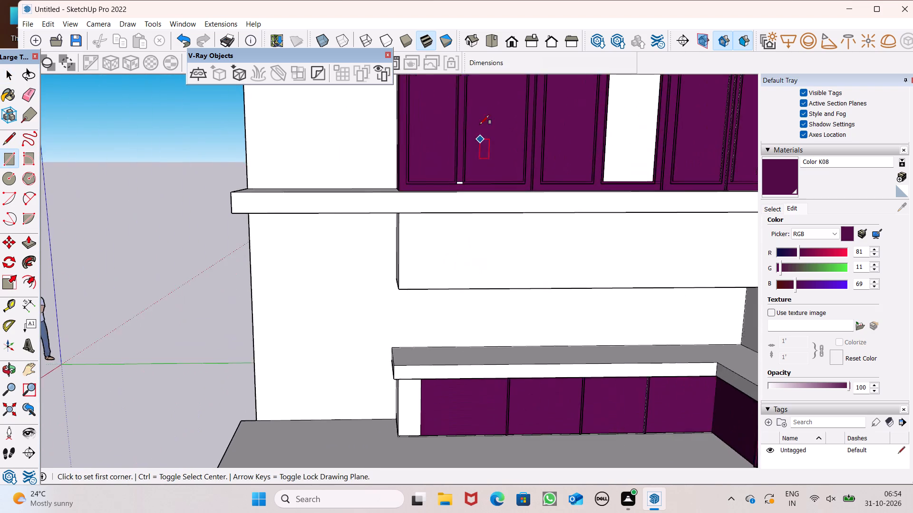
scroll(615, 160, down, 8)
middle_drag(627, 236, 583, 197)
scroll(591, 134, up, 3)
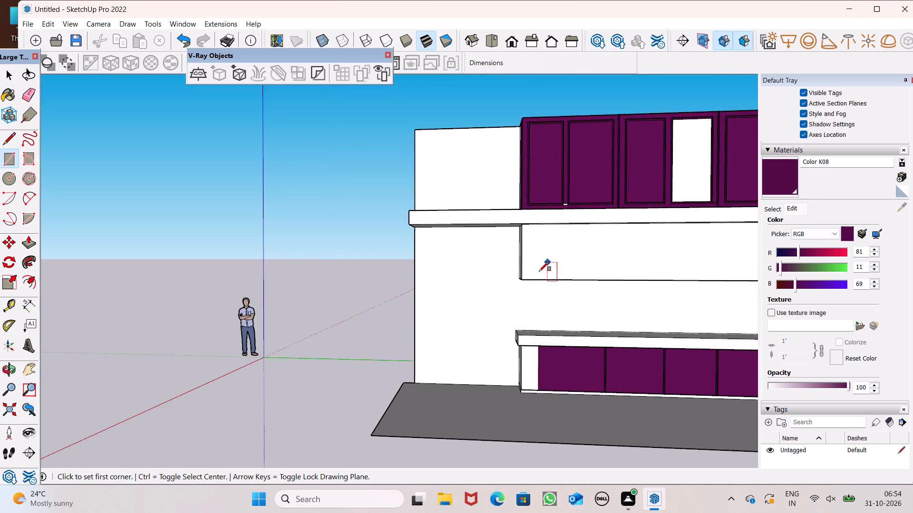
scroll(525, 314, down, 1)
middle_drag(516, 347, 563, 381)
middle_drag(547, 361, 504, 330)
scroll(447, 335, up, 2)
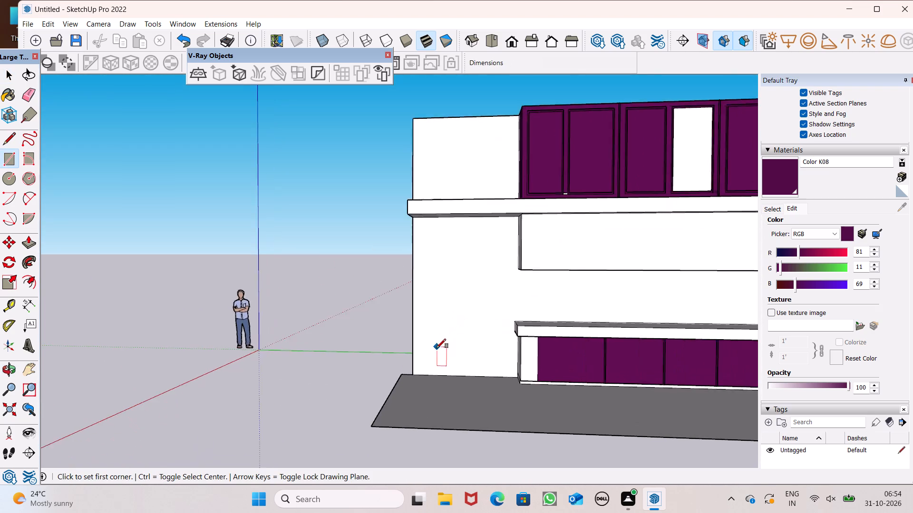
scroll(437, 348, up, 2)
scroll(495, 368, down, 3)
middle_drag(481, 380, 494, 372)
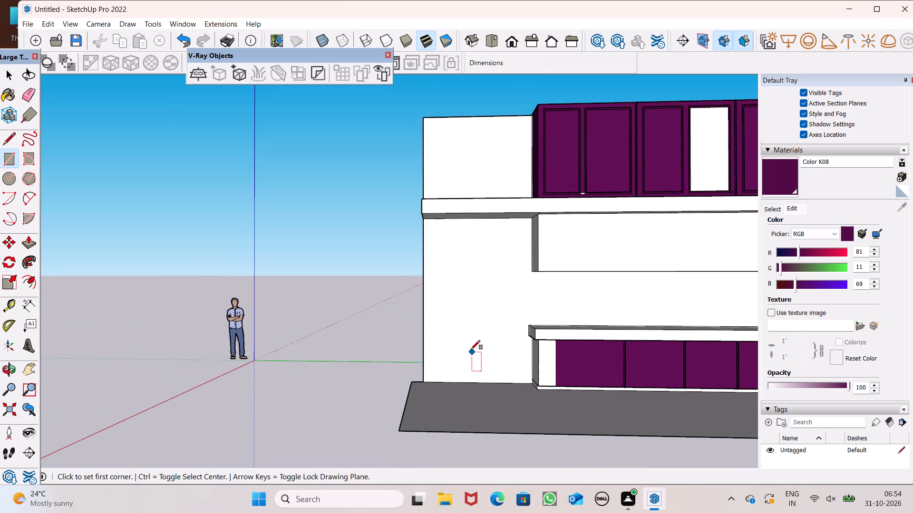
scroll(471, 349, up, 2)
drag(425, 388, 434, 386)
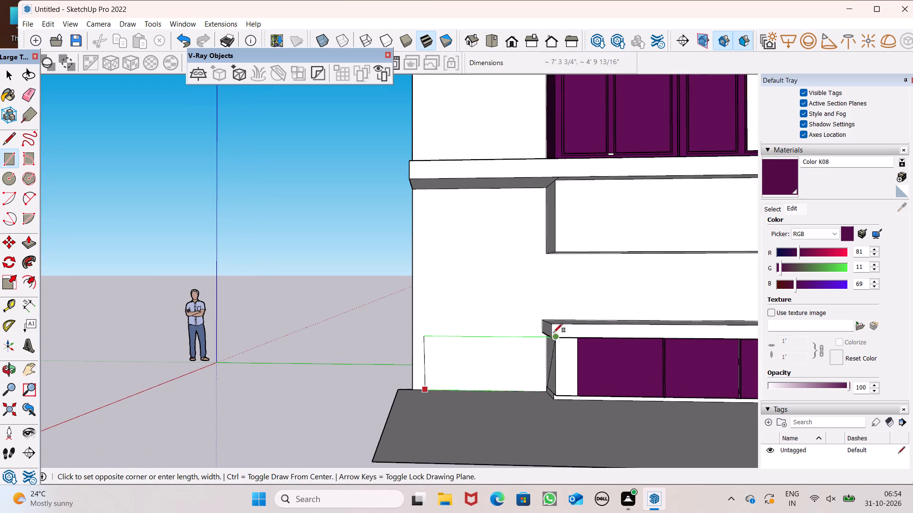
scroll(531, 269, up, 5)
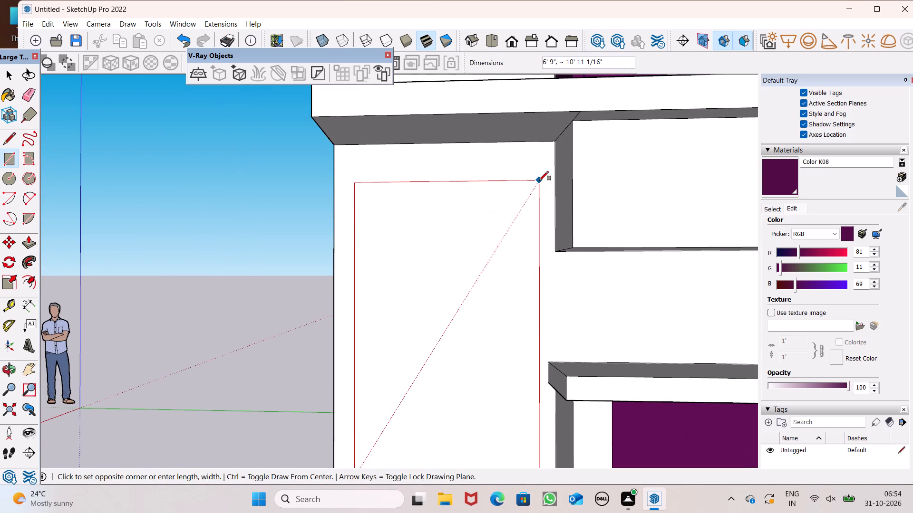
click(539, 180)
scroll(551, 187, down, 7)
click(553, 198)
scroll(553, 208, down, 2)
key(space)
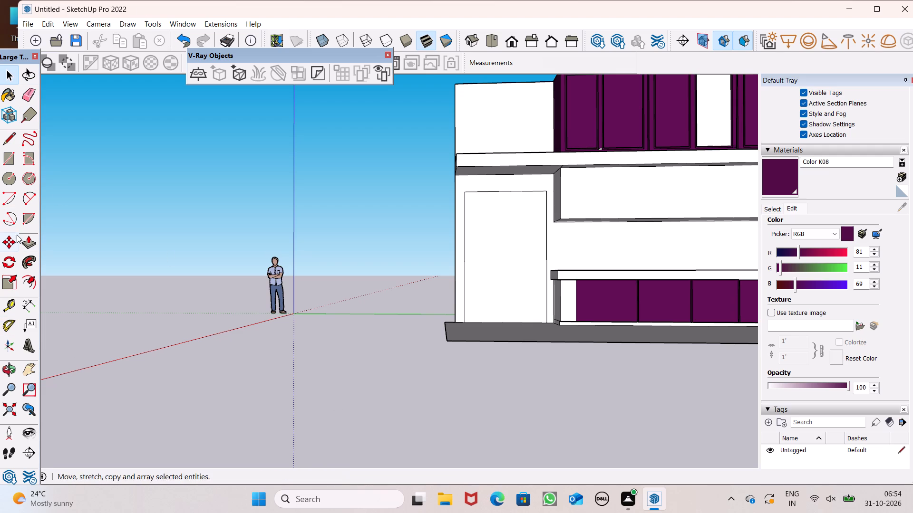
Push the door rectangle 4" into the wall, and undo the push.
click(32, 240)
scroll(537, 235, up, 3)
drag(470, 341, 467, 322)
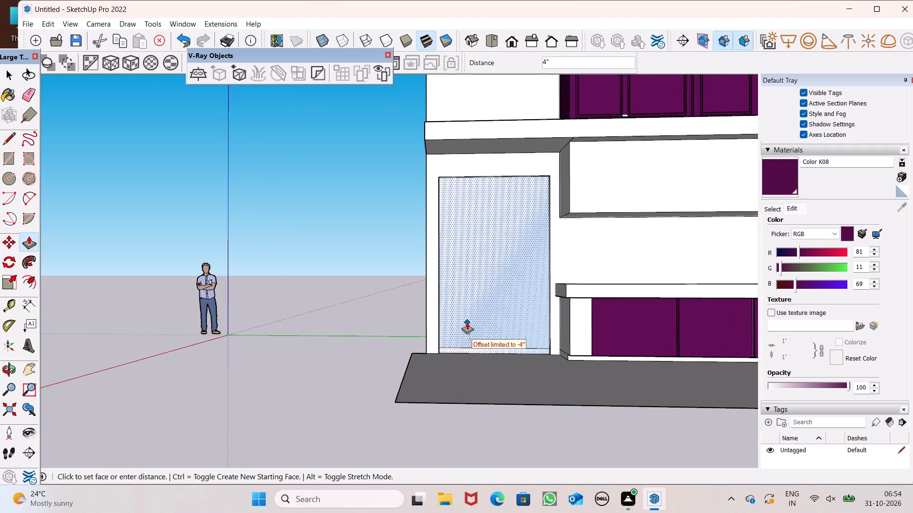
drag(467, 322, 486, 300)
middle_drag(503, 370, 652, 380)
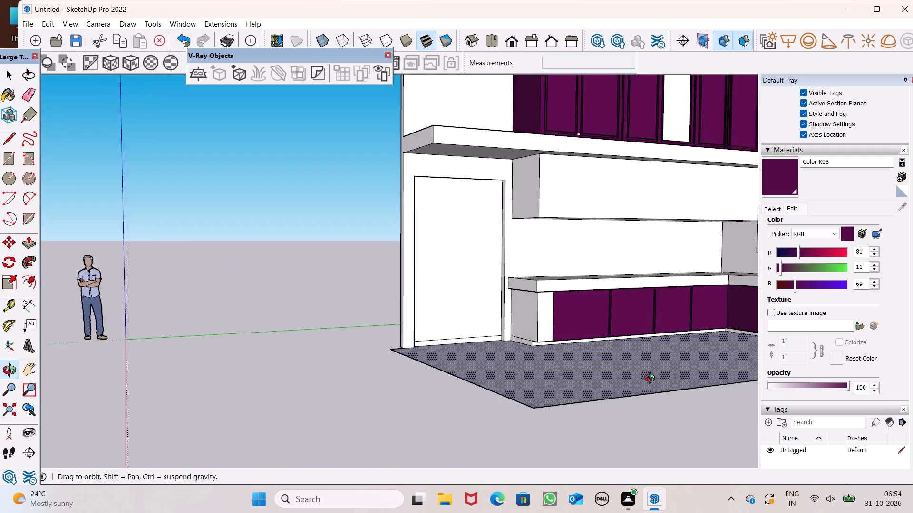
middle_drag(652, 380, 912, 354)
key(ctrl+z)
Erase the horizontal line along the bottom of the long wall's back face.
scroll(562, 295, up, 1)
middle_drag(510, 318, 377, 361)
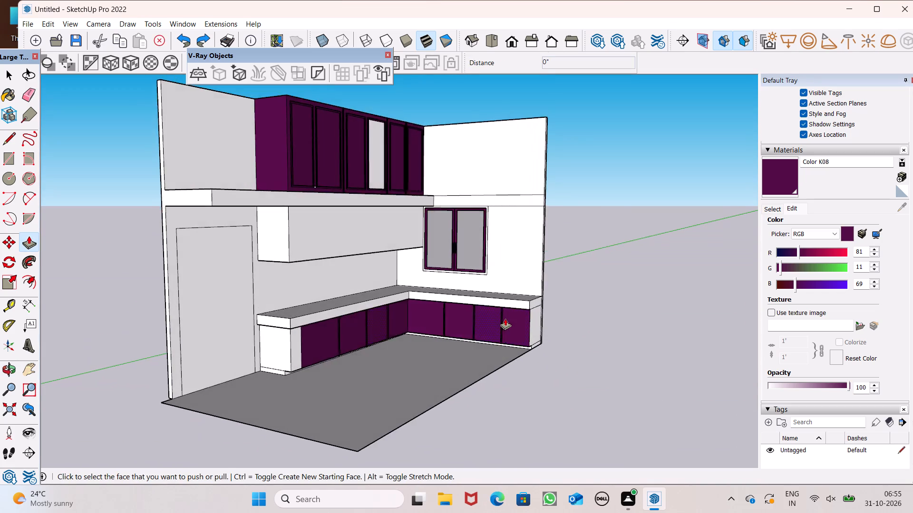
scroll(557, 328, down, 4)
middle_drag(280, 349, 729, 362)
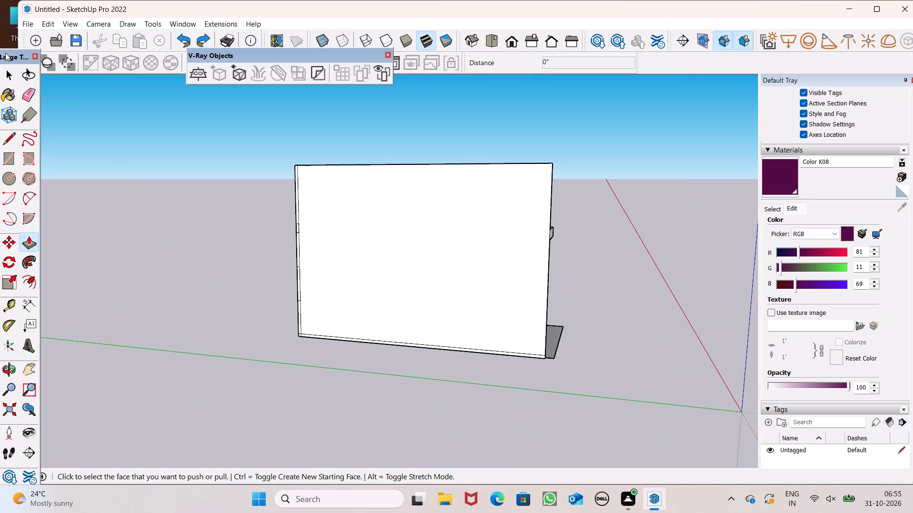
drag(24, 90, 31, 89)
scroll(449, 272, up, 3)
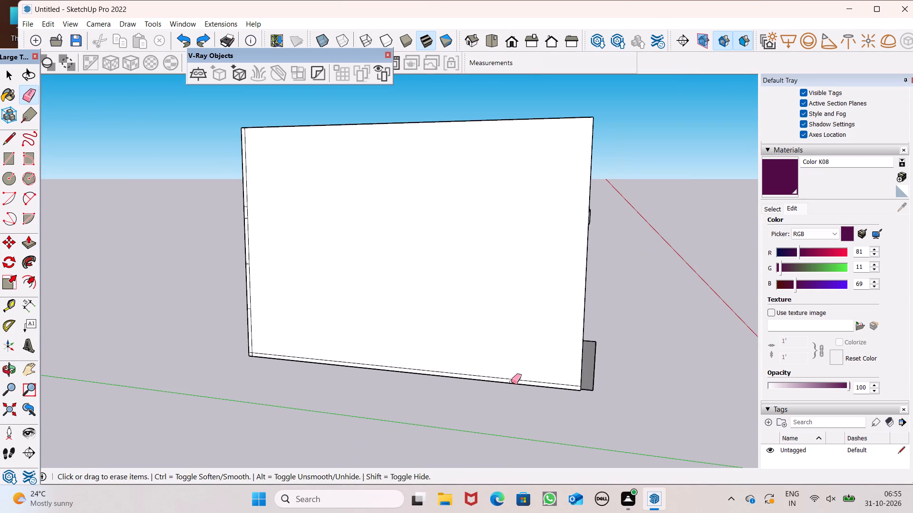
drag(512, 380, 514, 376)
Push/Pull the door rectangle through the full wall thickness to cut the door opening.
scroll(606, 330, down, 3)
middle_drag(619, 342, 97, 336)
scroll(106, 324, up, 1)
scroll(667, 338, down, 4)
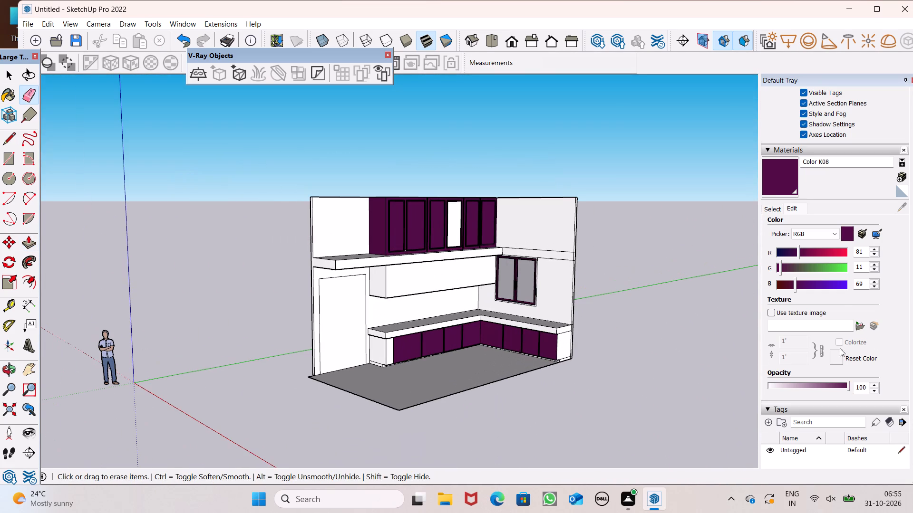
scroll(817, 295, down, 5)
scroll(691, 278, down, 5)
middle_drag(685, 317, 587, 315)
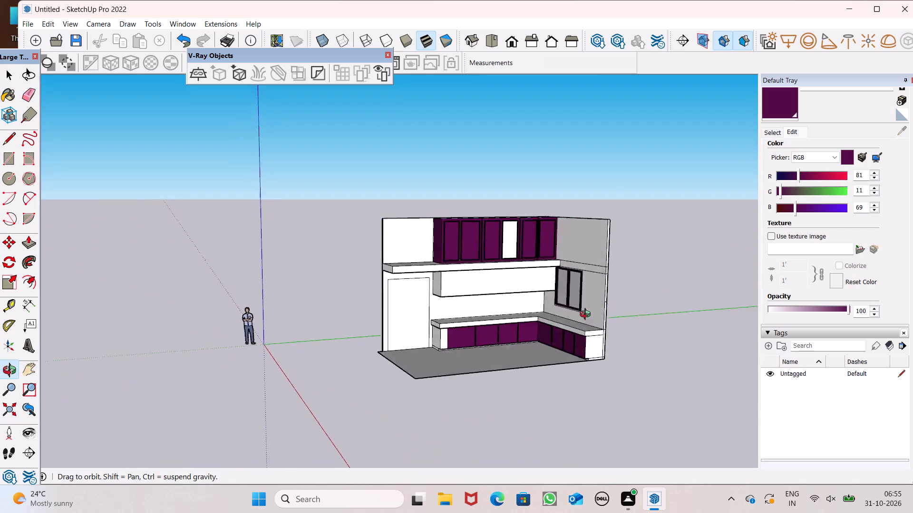
middle_drag(587, 315, 469, 292)
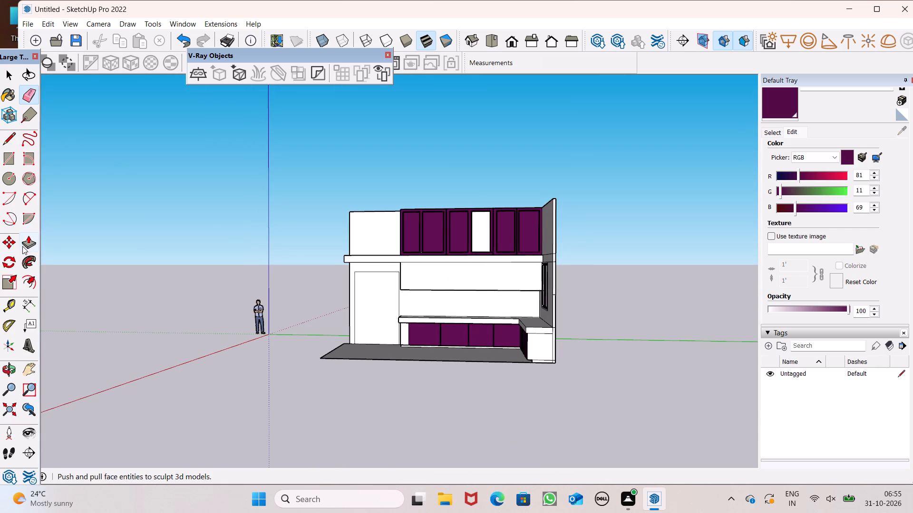
click(26, 244)
scroll(652, 197, down, 5)
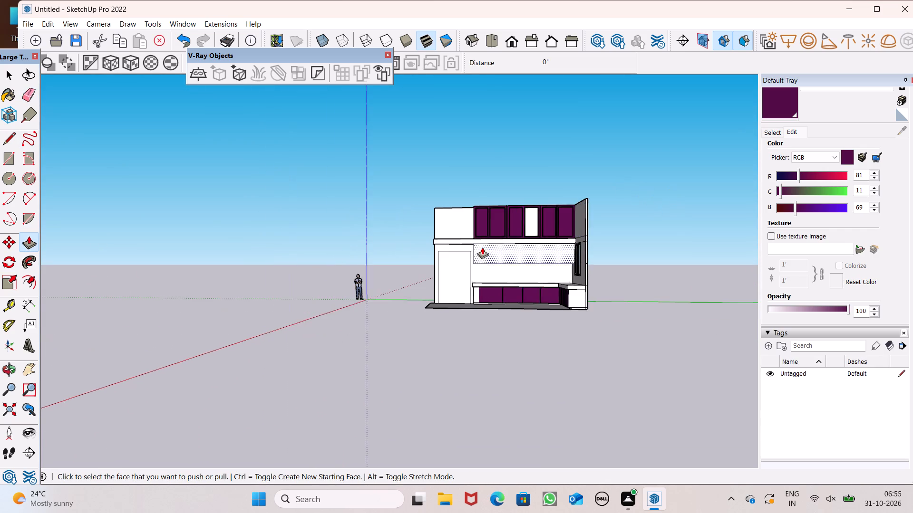
scroll(466, 254, up, 6)
scroll(436, 305, up, 12)
drag(423, 370, 473, 323)
scroll(486, 271, down, 6)
Push/Pull the door opening's side face nearest the cabinets slightly into the opening, forming a narrow frame strip.
middle_drag(483, 288, 500, 365)
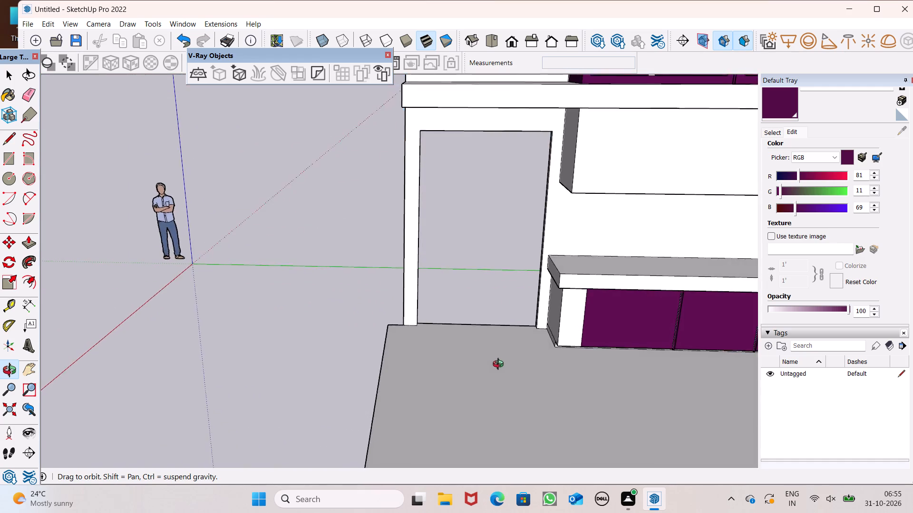
middle_drag(500, 365, 490, 350)
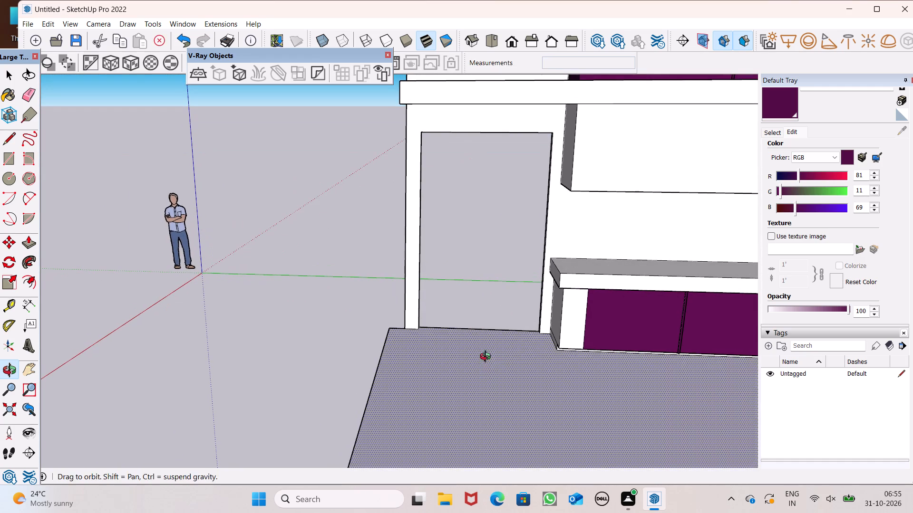
middle_click(487, 358)
key(space)
scroll(363, 123, up, 1)
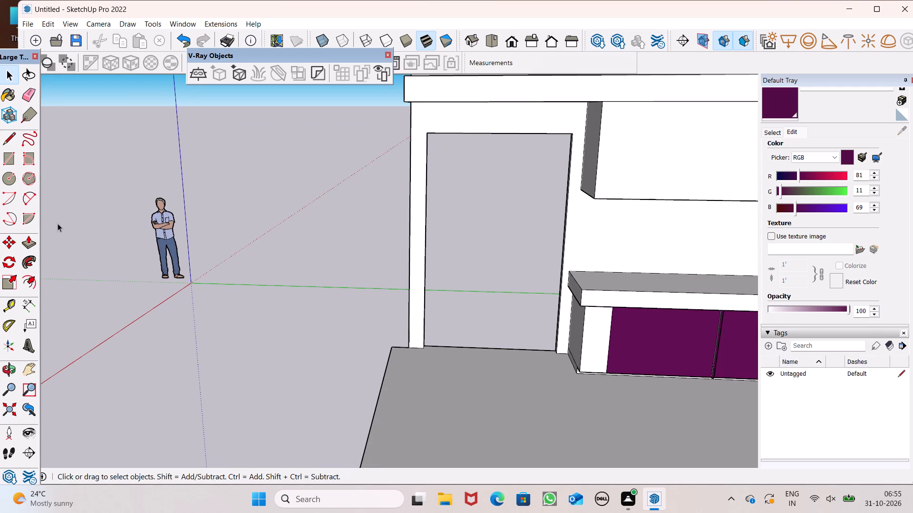
click(32, 232)
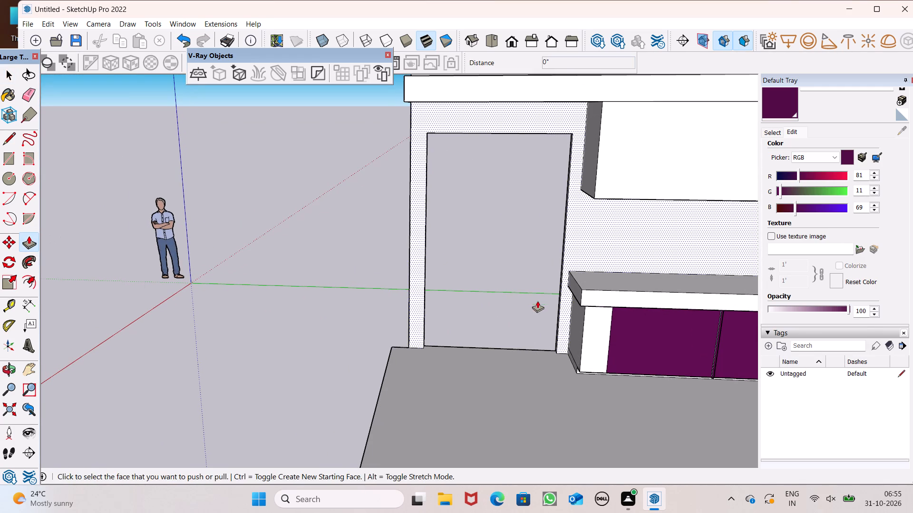
middle_drag(525, 325, 607, 396)
scroll(558, 337, up, 7)
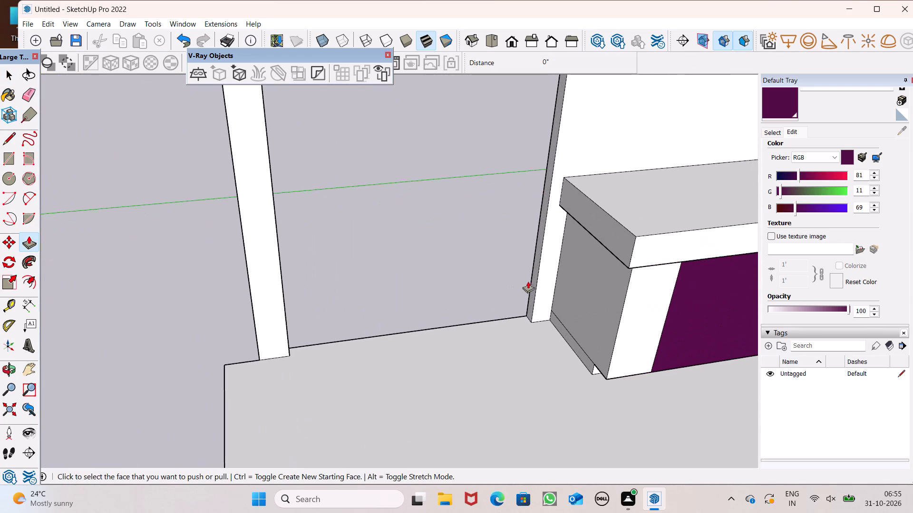
drag(531, 294, 520, 303)
click(520, 303)
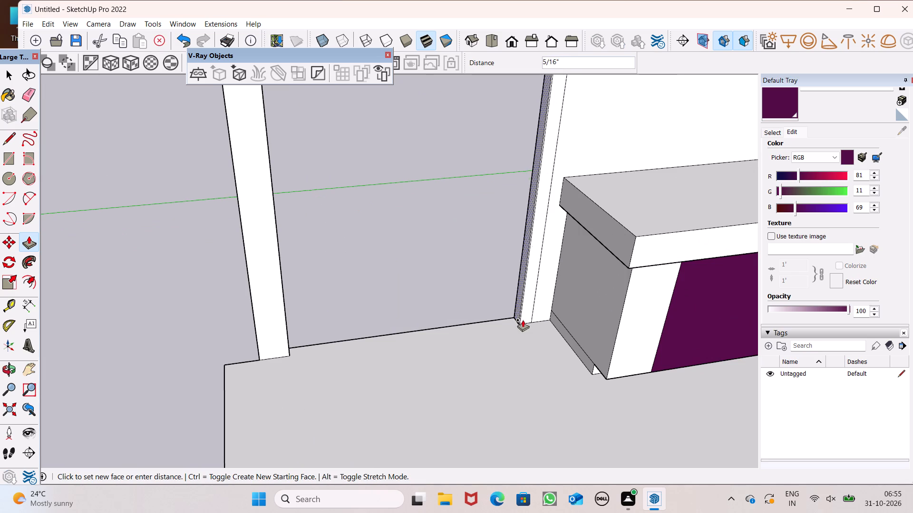
key(space)
Push/Pull the door opening's opposite side face inward about 2 5/8" and a further 1" to form the second frame strip.
scroll(496, 300, down, 4)
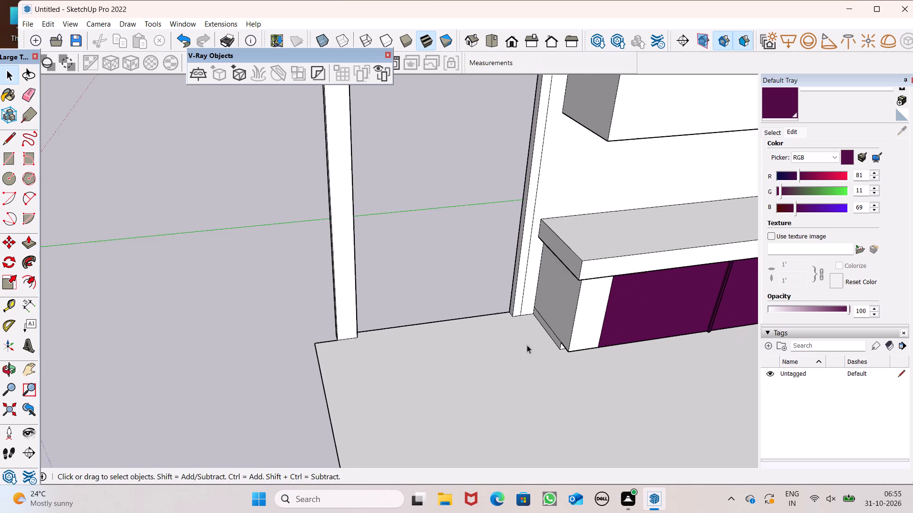
middle_drag(526, 345, 472, 355)
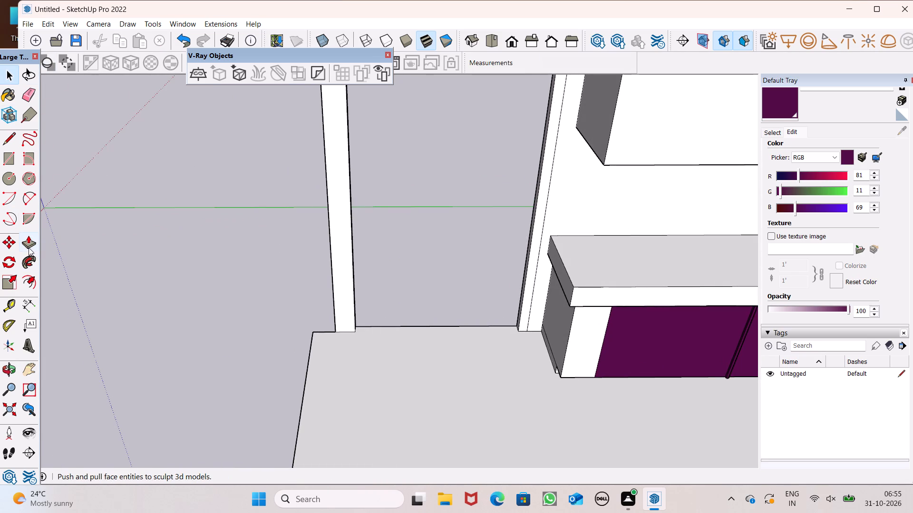
drag(29, 247, 43, 247)
scroll(344, 211, down, 3)
middle_drag(448, 260, 391, 285)
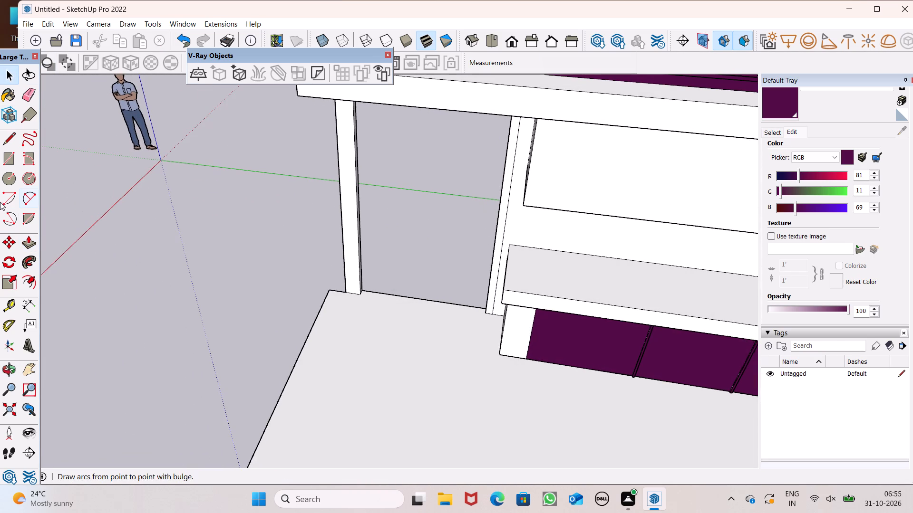
click(25, 249)
scroll(305, 207, down, 3)
middle_drag(318, 241, 258, 245)
scroll(378, 294, up, 2)
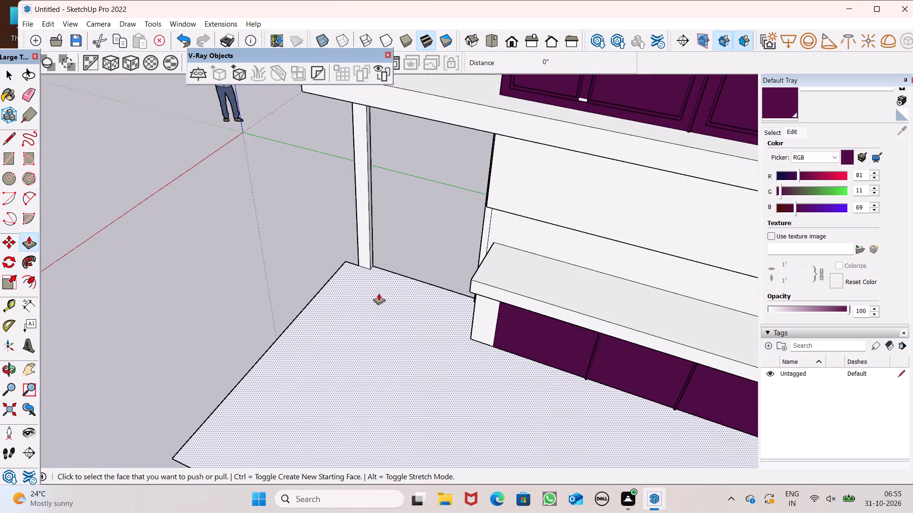
scroll(379, 293, up, 6)
scroll(366, 231, up, 5)
drag(367, 238, 369, 244)
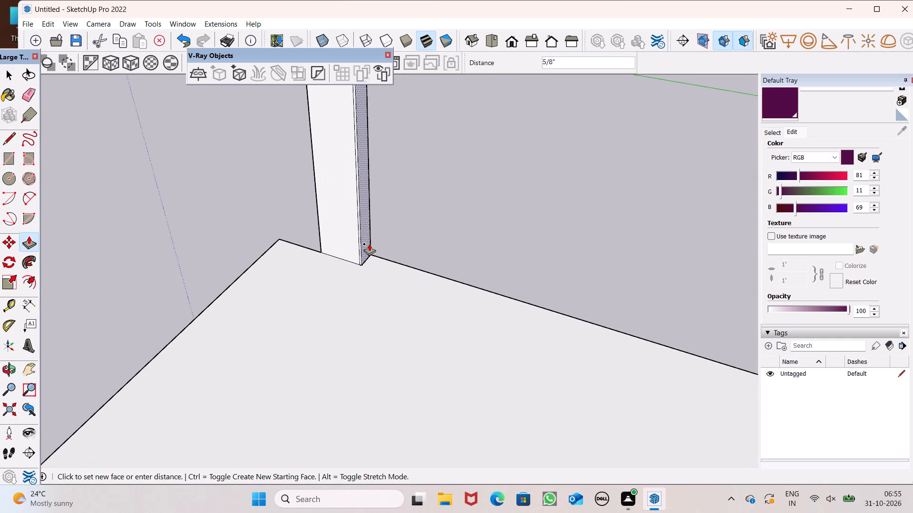
drag(369, 244, 375, 253)
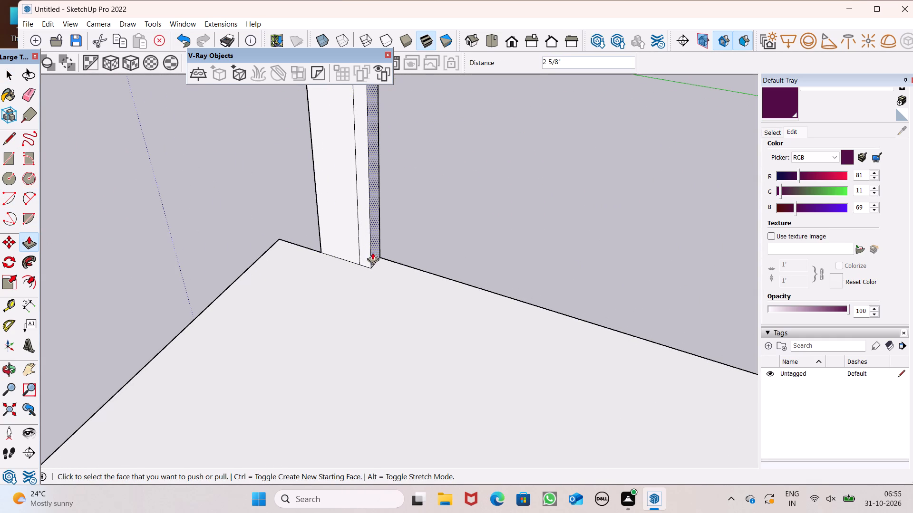
drag(376, 254, 379, 260)
scroll(463, 275, down, 9)
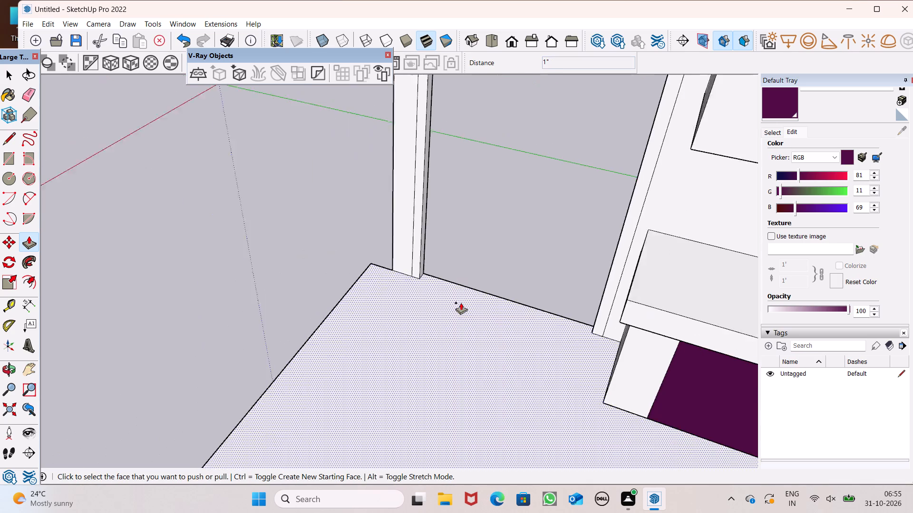
Push/Pull the underside of the door opening's top edge down about 4 3/4" to form the frame's head.
scroll(461, 303, down, 2)
middle_drag(498, 310, 557, 120)
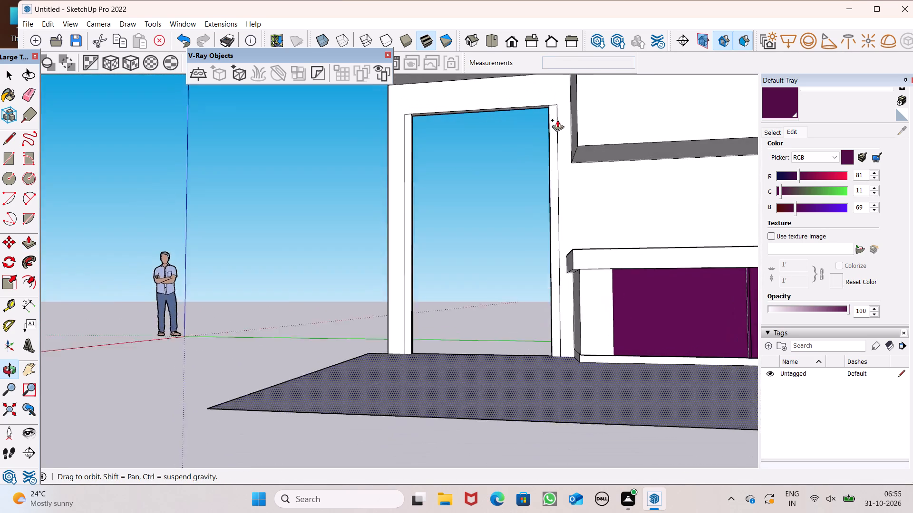
middle_drag(557, 120, 559, 121)
scroll(517, 106, up, 6)
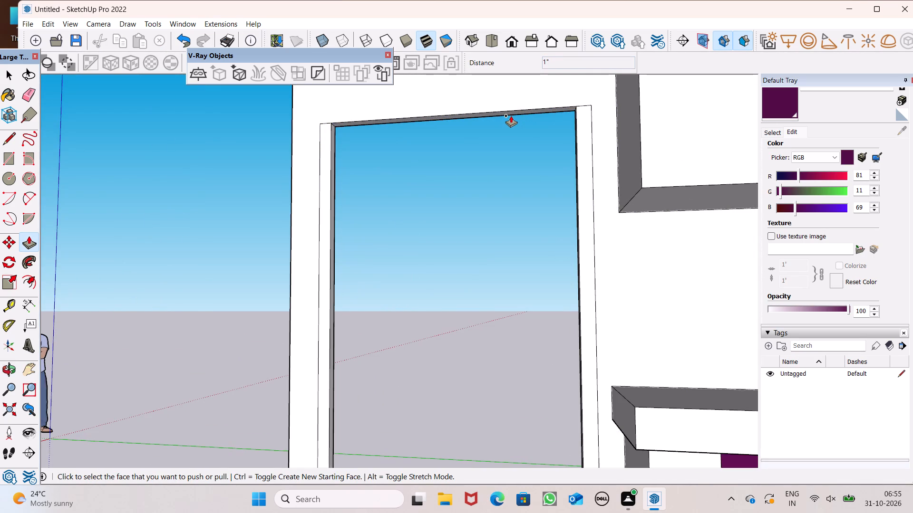
drag(512, 121, 512, 128)
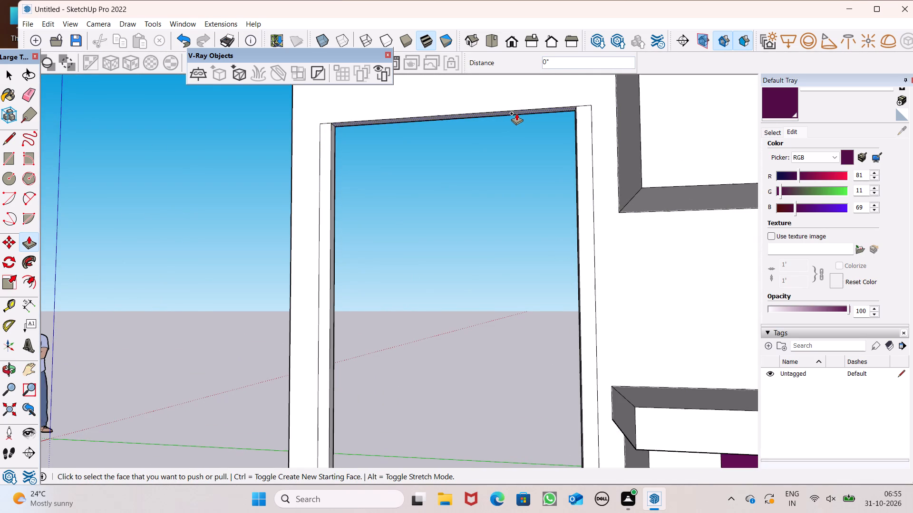
drag(516, 113, 518, 129)
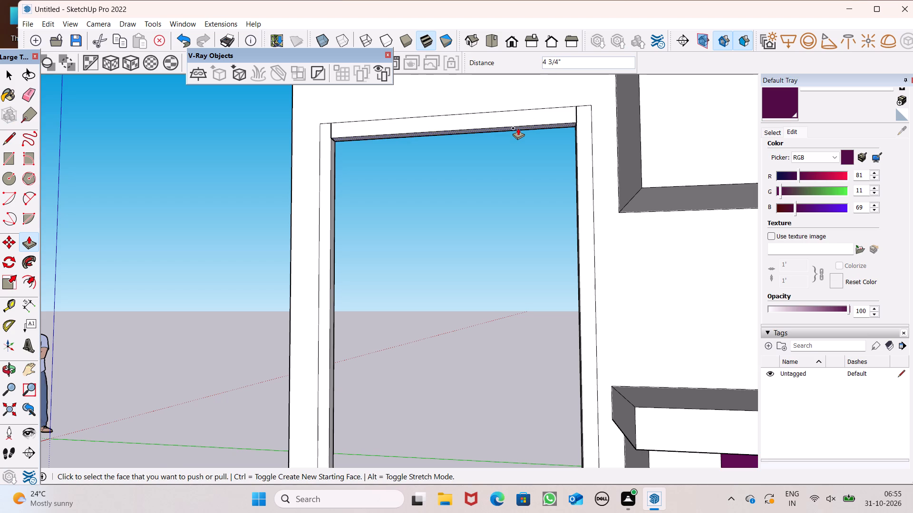
scroll(524, 104, down, 5)
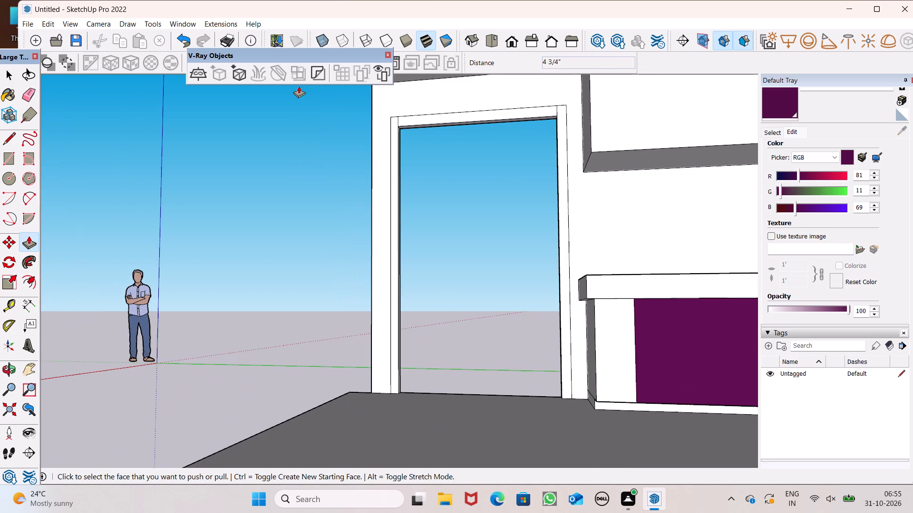
Erase the short seam lines at both upper corners of the door frame's front face.
click(33, 94)
scroll(368, 134, up, 5)
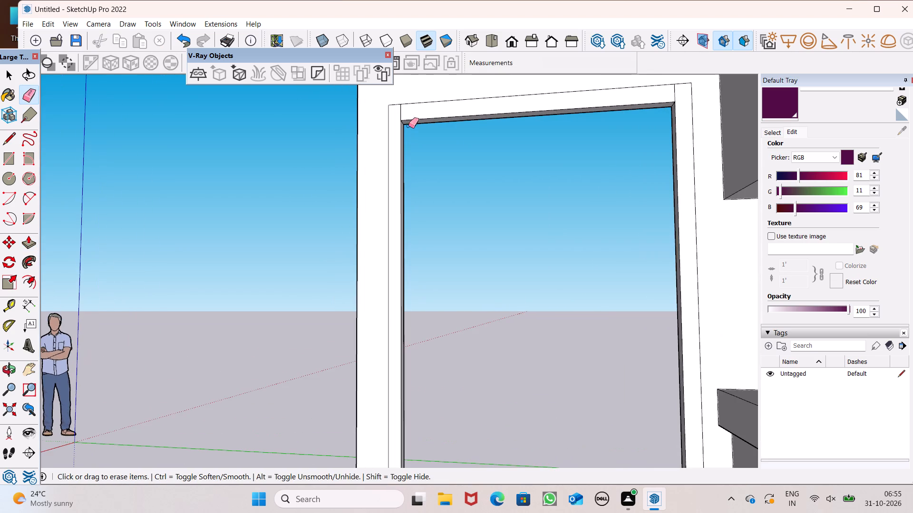
click(398, 116)
click(402, 109)
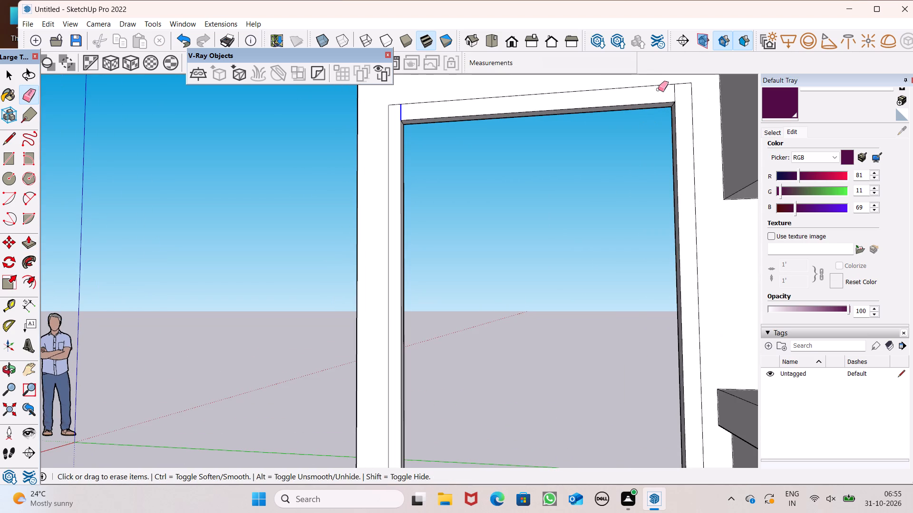
drag(677, 94, 672, 92)
scroll(521, 125, down, 4)
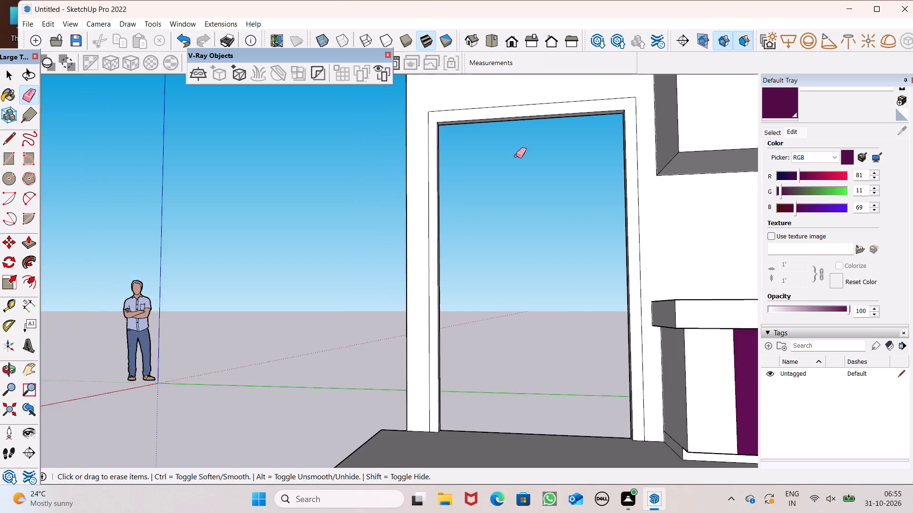
Push/Pull the door frame's front face out from the wall by about 4 9/16".
middle_drag(519, 165, 639, 271)
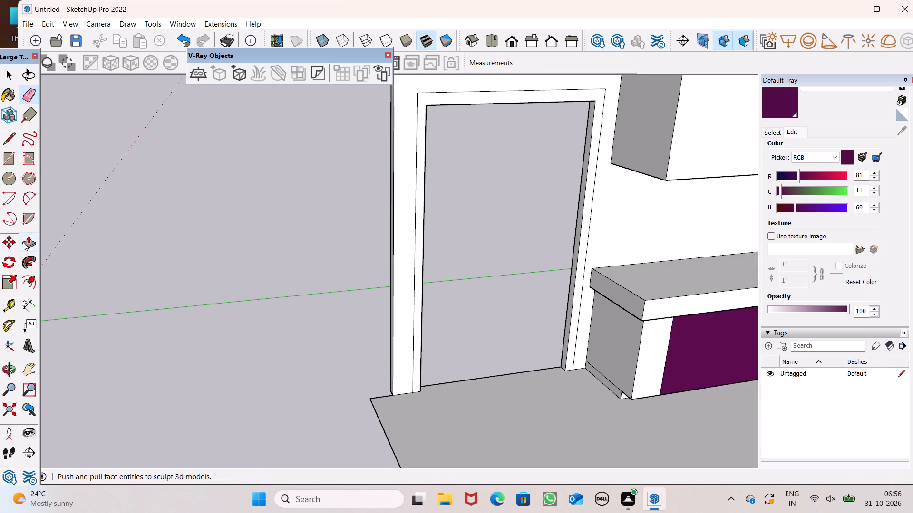
click(24, 242)
scroll(455, 367, up, 4)
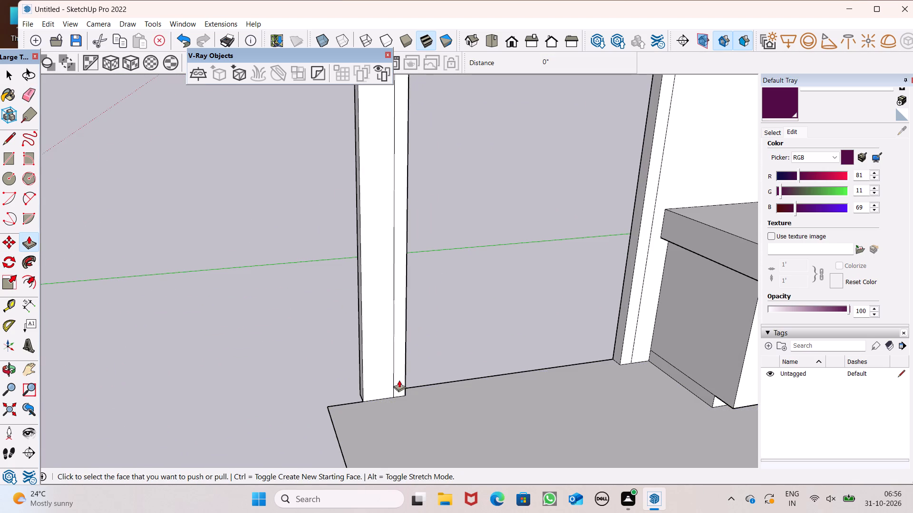
drag(399, 380, 403, 388)
scroll(397, 387, down, 7)
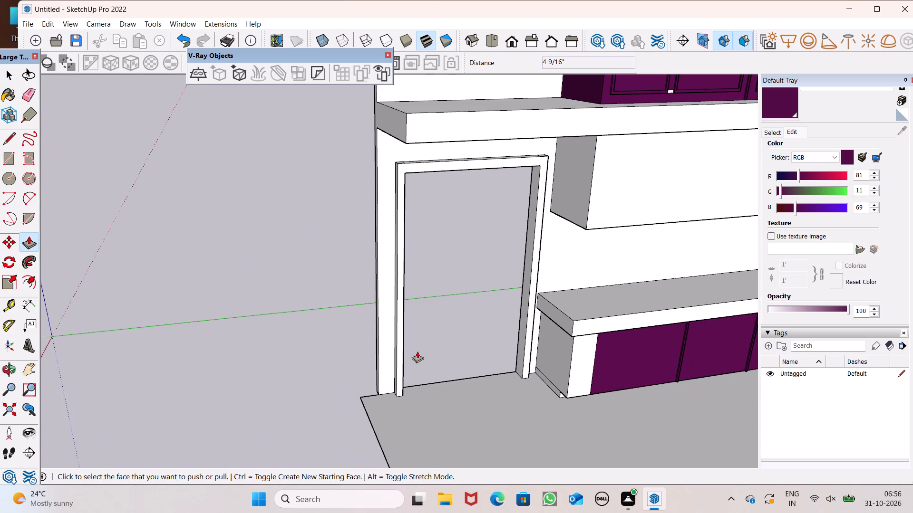
Paint the door frame's front, top and outer side faces, including the small corner pieces, with Color K08.
click(777, 106)
scroll(520, 140, up, 6)
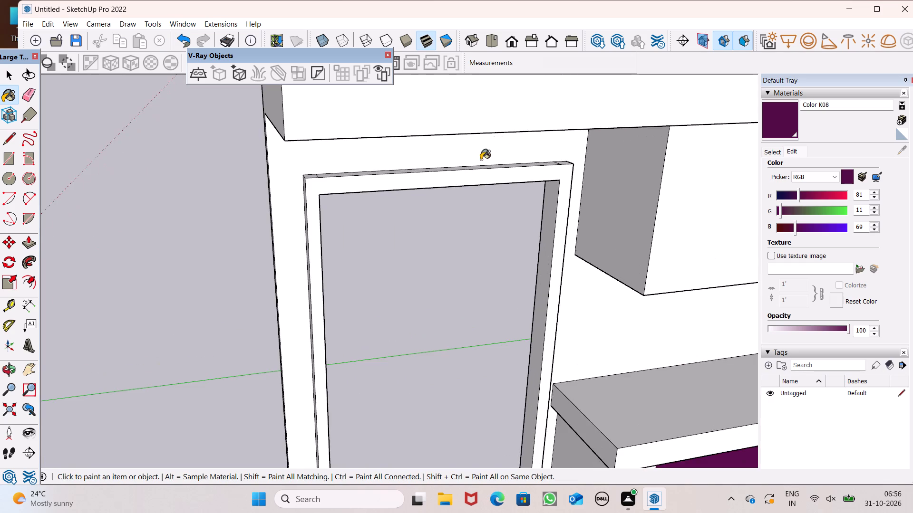
scroll(476, 159, up, 8)
click(545, 156)
click(611, 174)
scroll(640, 152, up, 3)
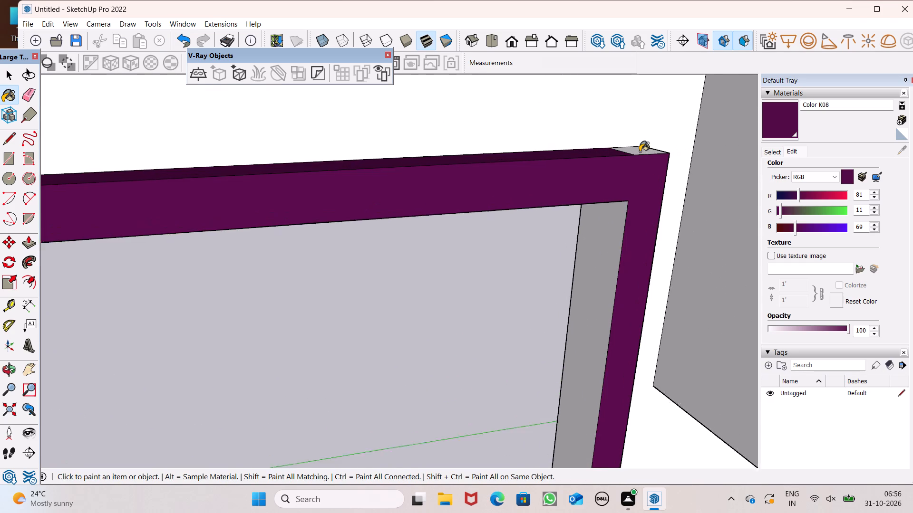
scroll(640, 152, up, 3)
click(640, 152)
scroll(622, 161, down, 15)
middle_drag(514, 207, 572, 195)
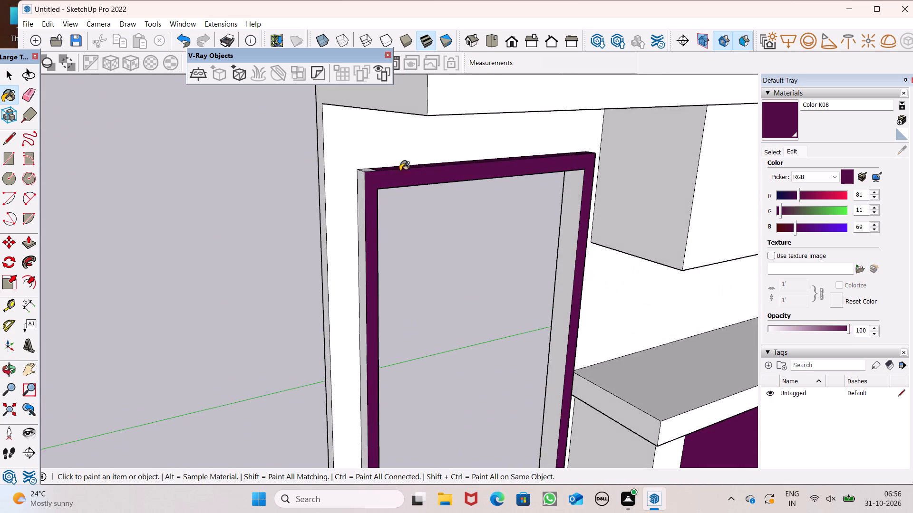
scroll(315, 164, up, 7)
scroll(573, 192, up, 4)
click(573, 192)
click(551, 201)
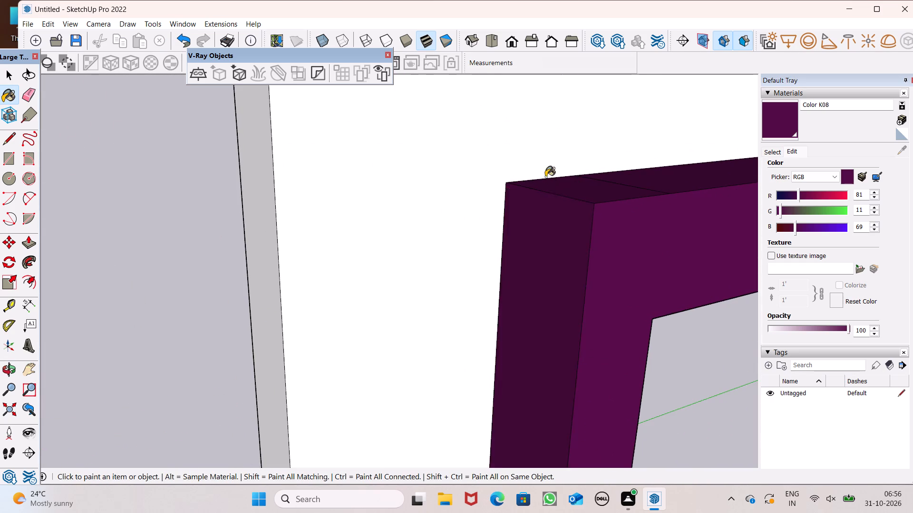
Paint the door frame's inner jambs, head underside and remaining outer side with Color K08.
scroll(541, 190, down, 20)
scroll(541, 190, down, 4)
click(668, 259)
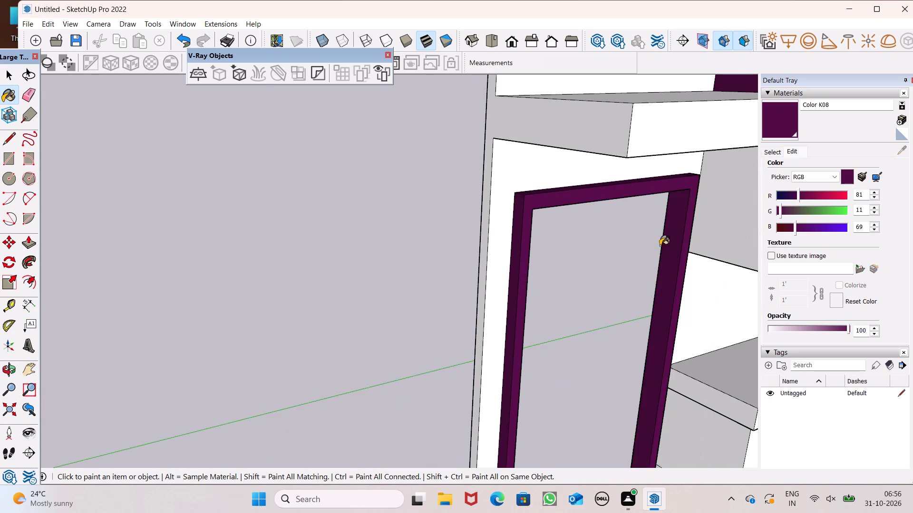
scroll(621, 243, down, 6)
middle_drag(575, 295, 273, 171)
scroll(449, 177, up, 3)
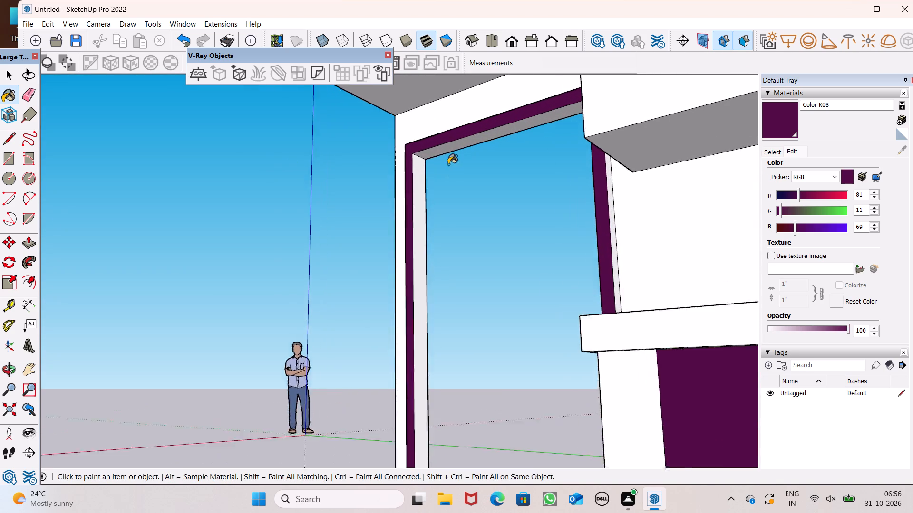
scroll(448, 164, up, 3)
click(433, 149)
click(397, 179)
scroll(401, 168, down, 5)
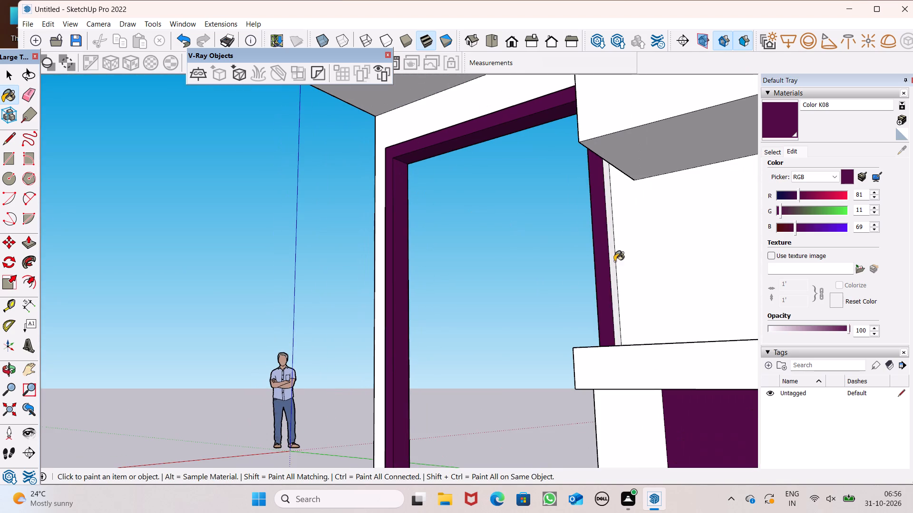
click(613, 268)
scroll(560, 219, down, 4)
middle_drag(553, 221, 912, 334)
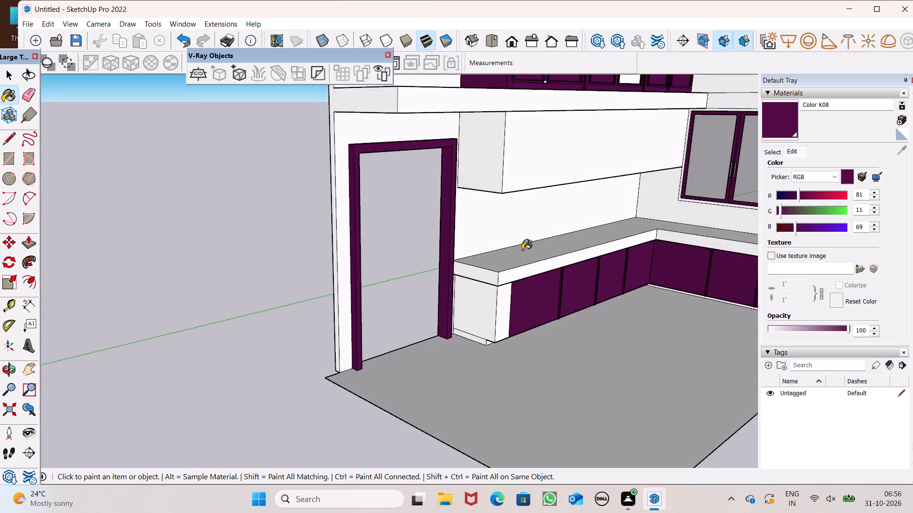
middle_drag(522, 253, 445, 279)
key(space)
Push/Pull the top face of the L-shaped countertop up by 2".
scroll(379, 188, down, 5)
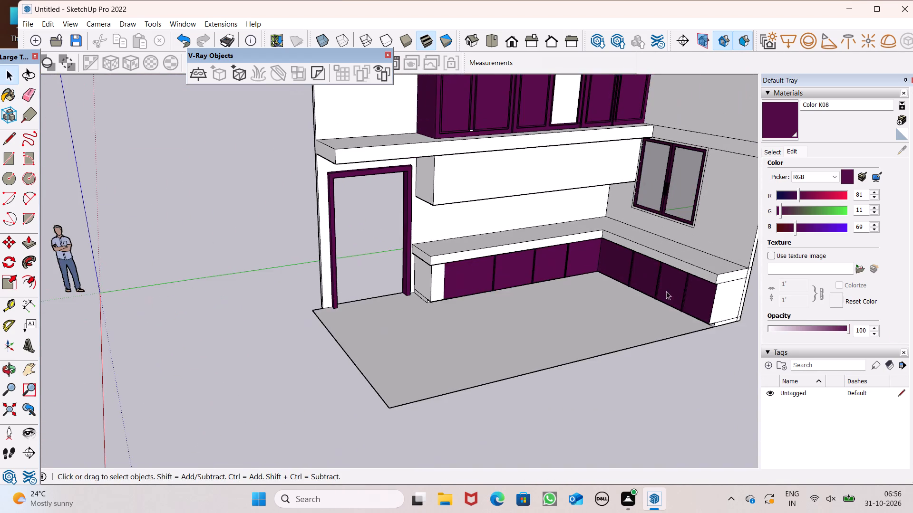
middle_drag(616, 285, 501, 269)
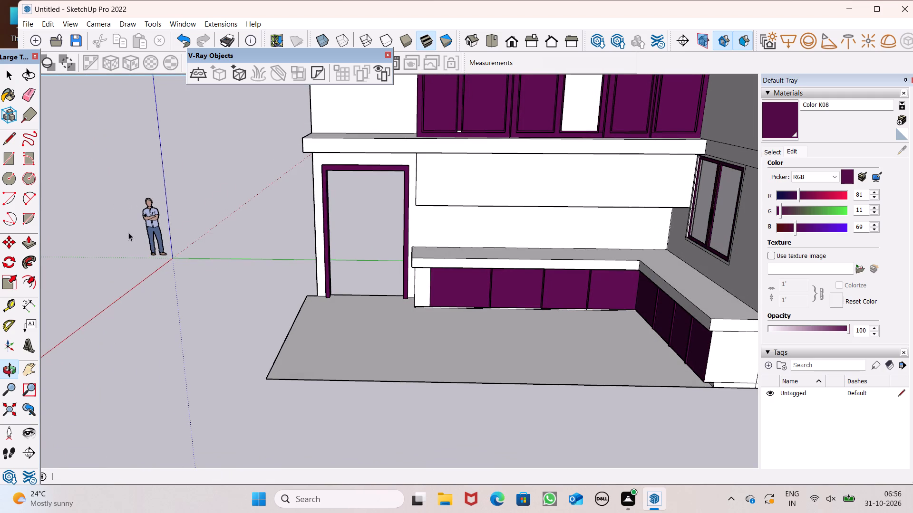
click(33, 243)
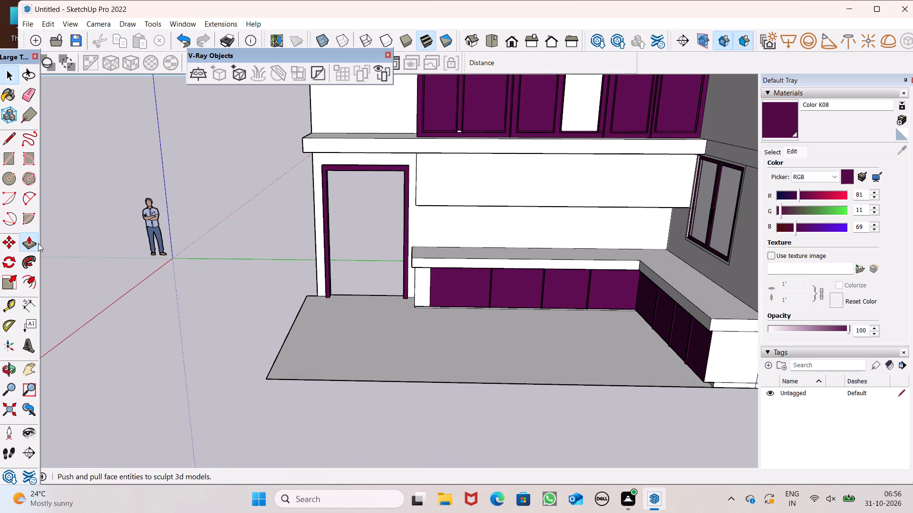
scroll(786, 300, down, 4)
scroll(592, 262, down, 3)
middle_drag(564, 279, 621, 341)
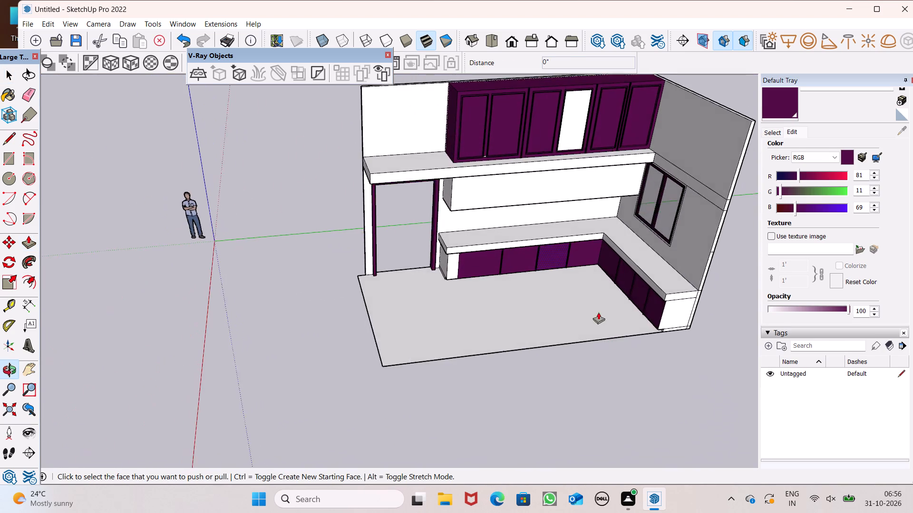
scroll(436, 274, up, 7)
scroll(473, 205, up, 3)
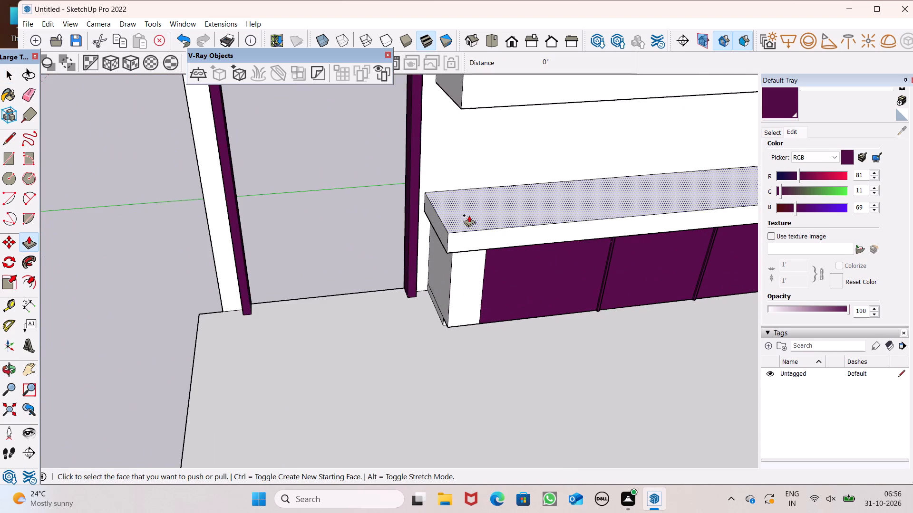
click(465, 221)
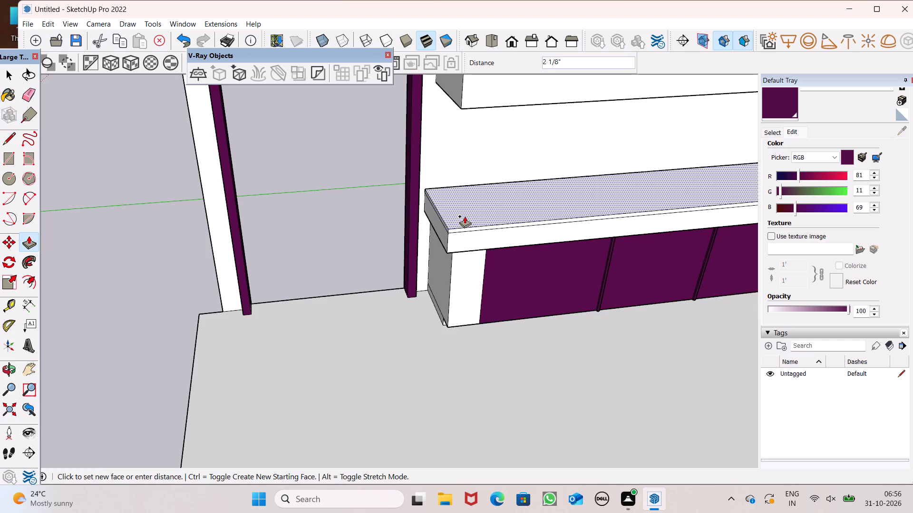
key(2)
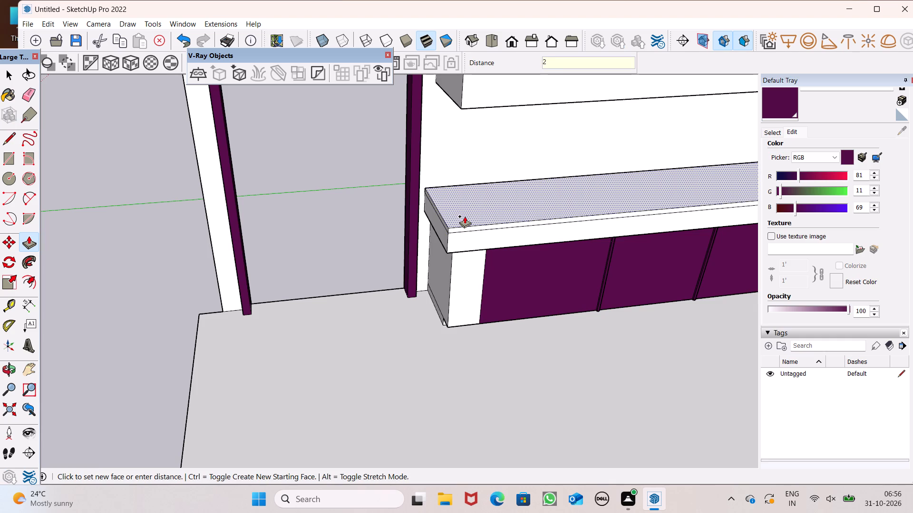
key(shift+quotedbl)
key(Return)
scroll(356, 209, down, 8)
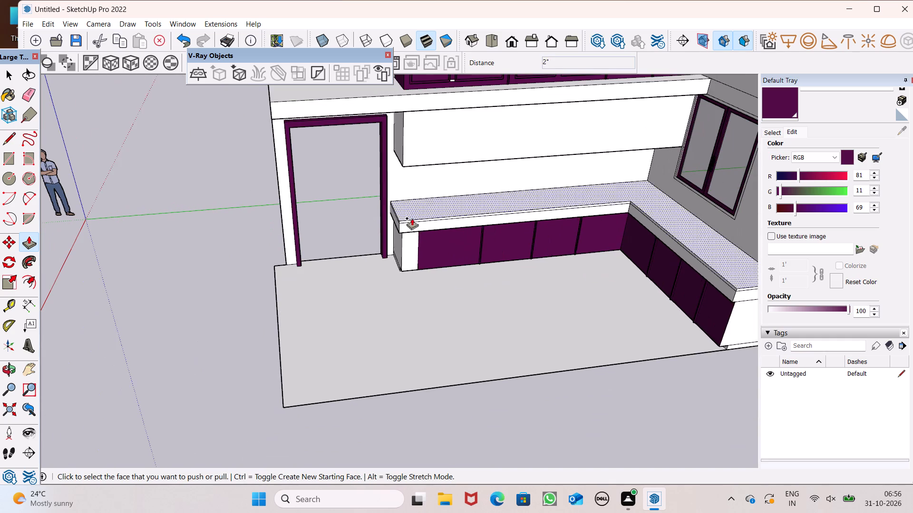
scroll(404, 211, up, 2)
key(space)
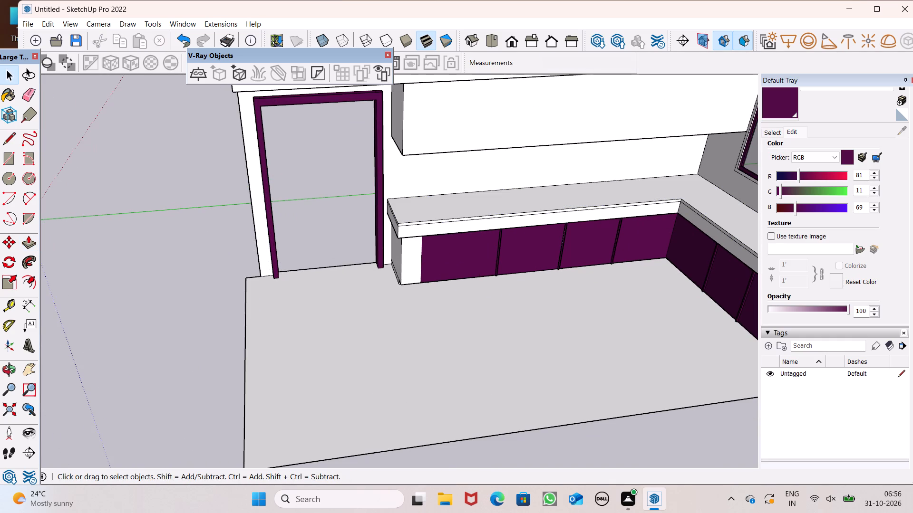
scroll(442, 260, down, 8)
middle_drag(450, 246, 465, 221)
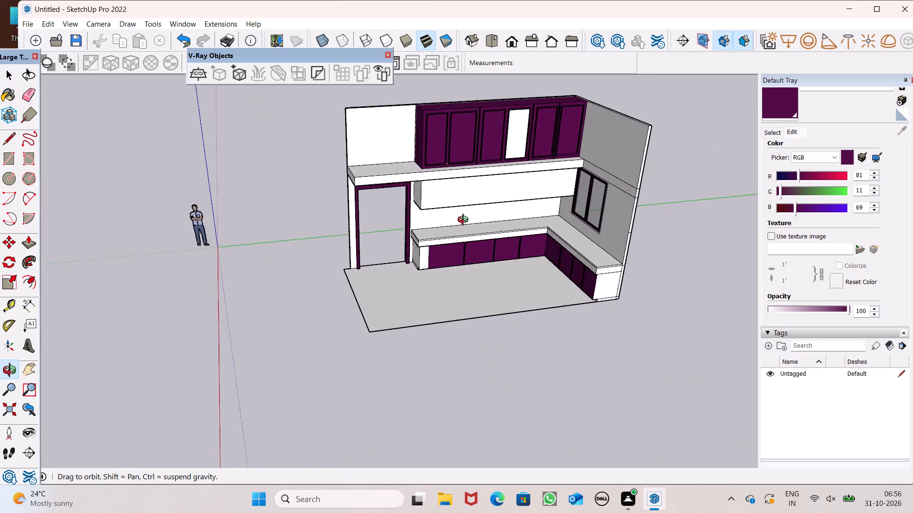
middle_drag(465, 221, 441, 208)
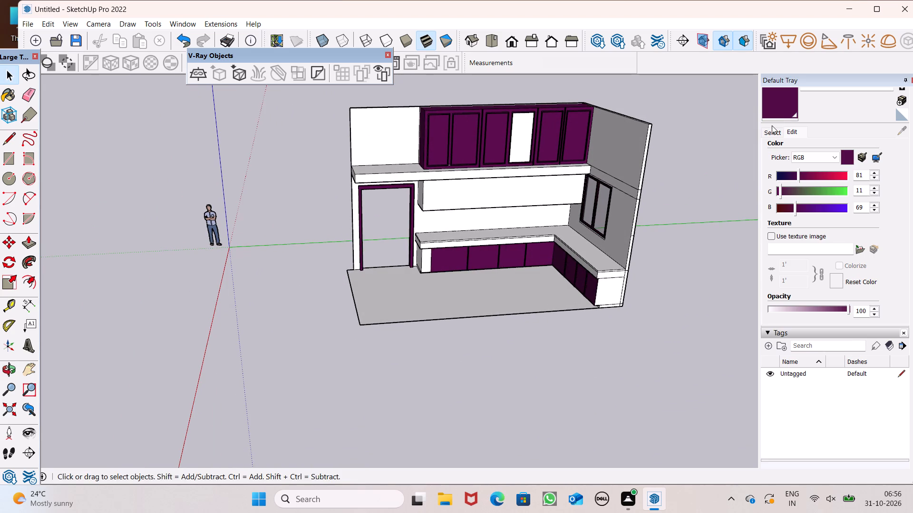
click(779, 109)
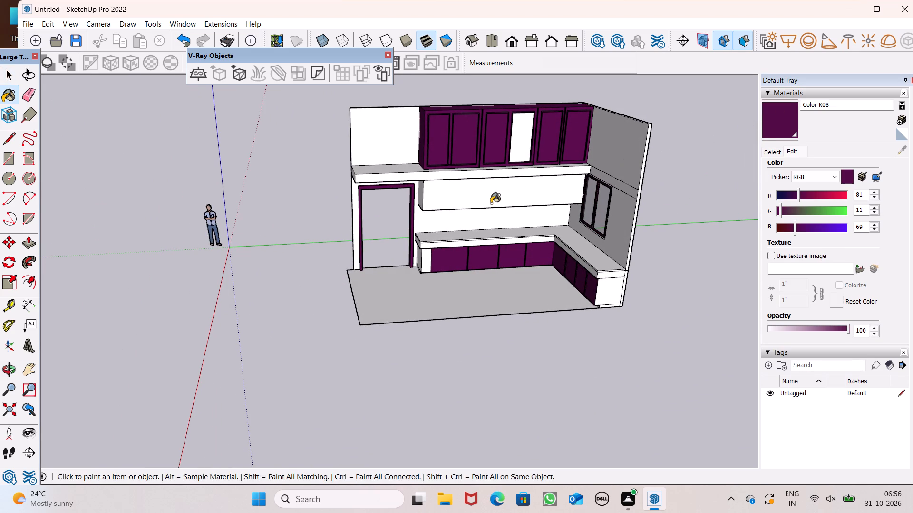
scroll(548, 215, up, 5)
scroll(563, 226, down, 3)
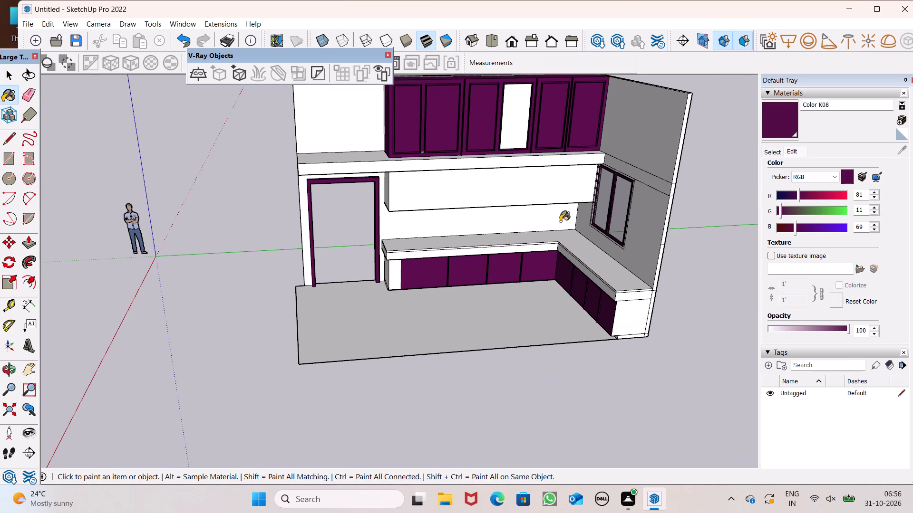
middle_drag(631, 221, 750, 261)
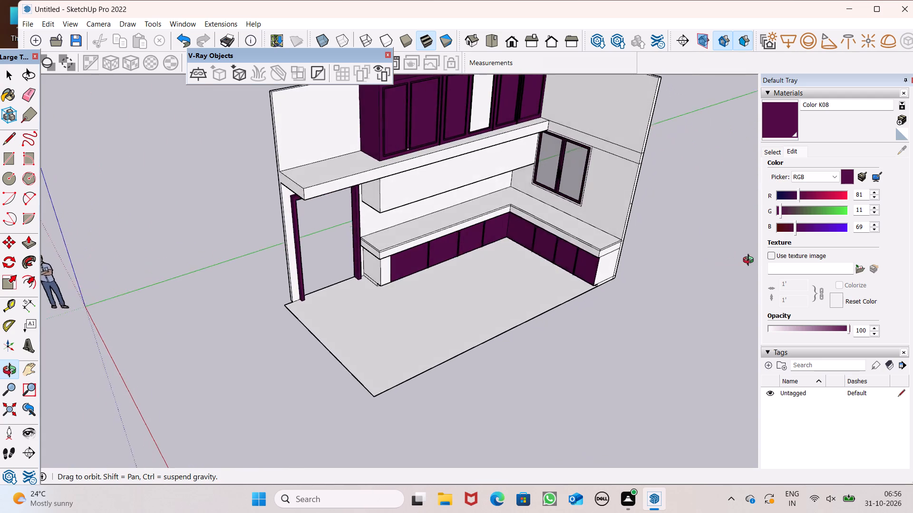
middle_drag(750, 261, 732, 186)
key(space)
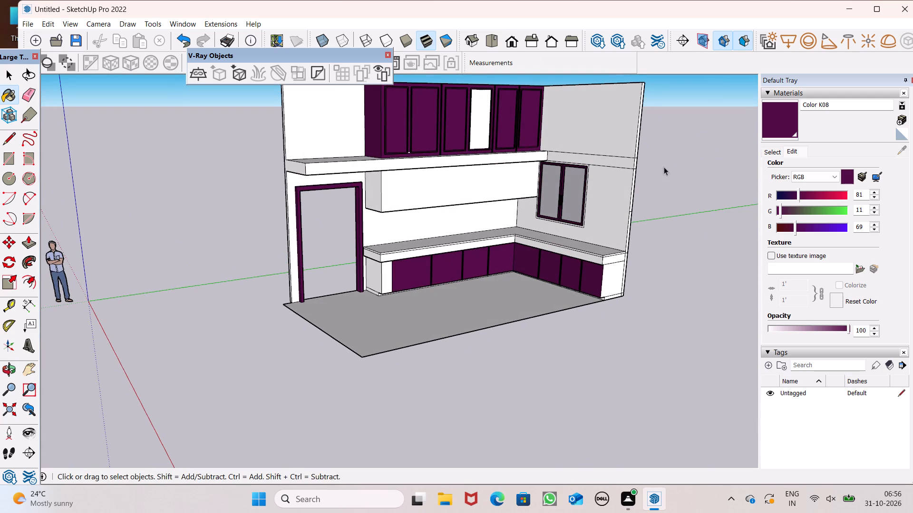
Erase the two horizontal seam lines across the window wall's inner face and the matching lines on its end face.
click(36, 94)
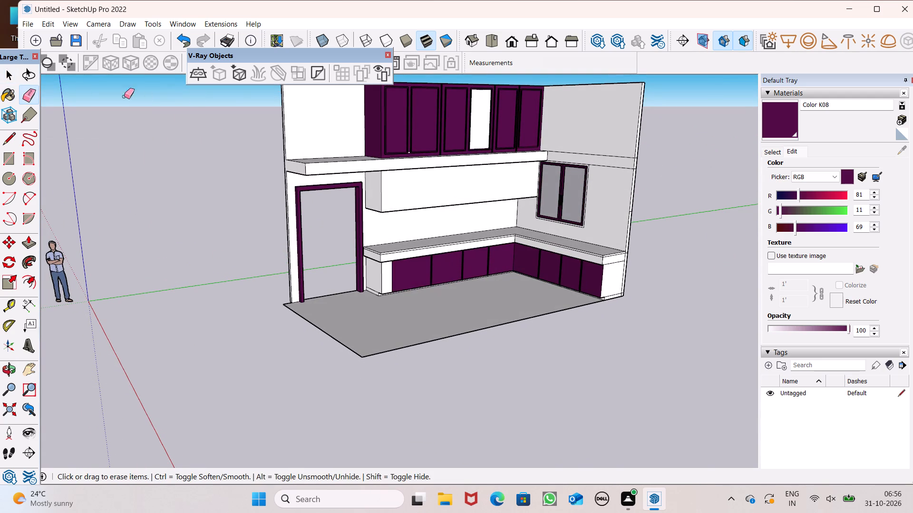
scroll(622, 198, up, 4)
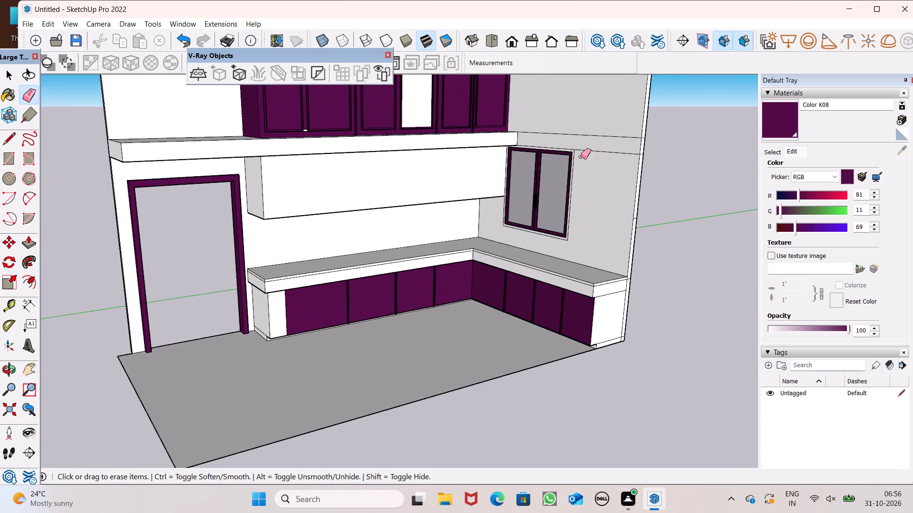
scroll(598, 138, up, 4)
drag(601, 125, 613, 162)
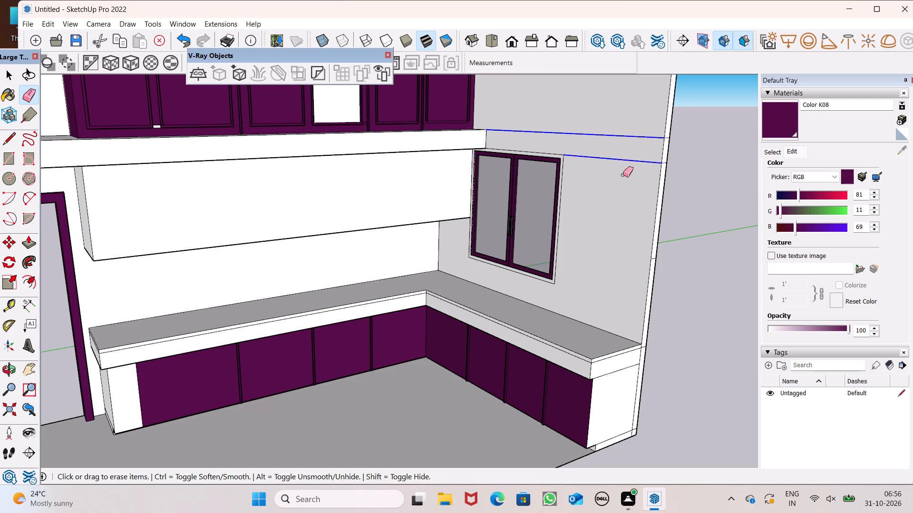
middle_drag(678, 198, 595, 210)
scroll(639, 321, up, 5)
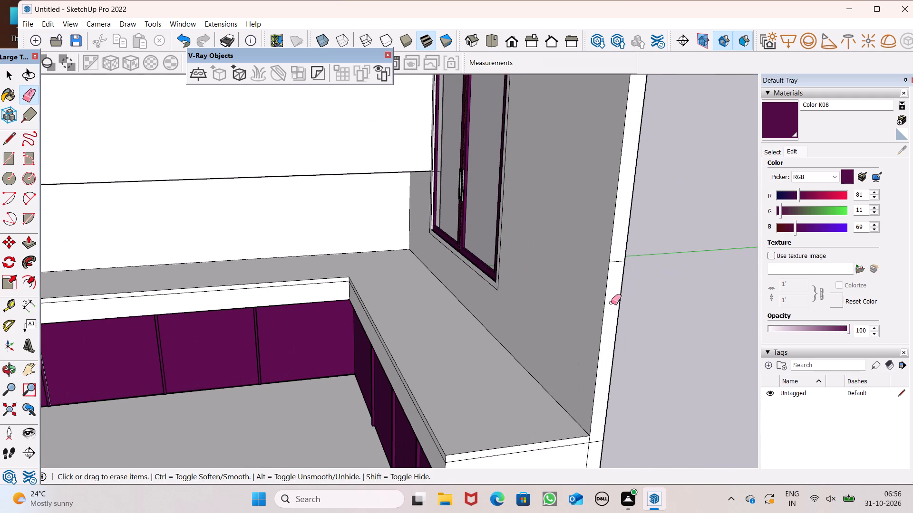
drag(617, 273, 619, 257)
scroll(599, 357, down, 7)
scroll(635, 184, up, 4)
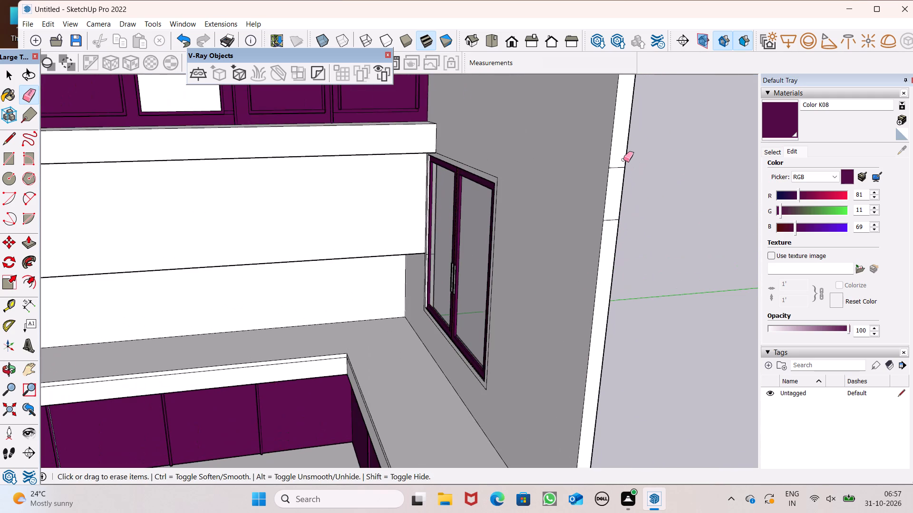
drag(621, 164, 619, 170)
click(617, 218)
scroll(589, 162, down, 7)
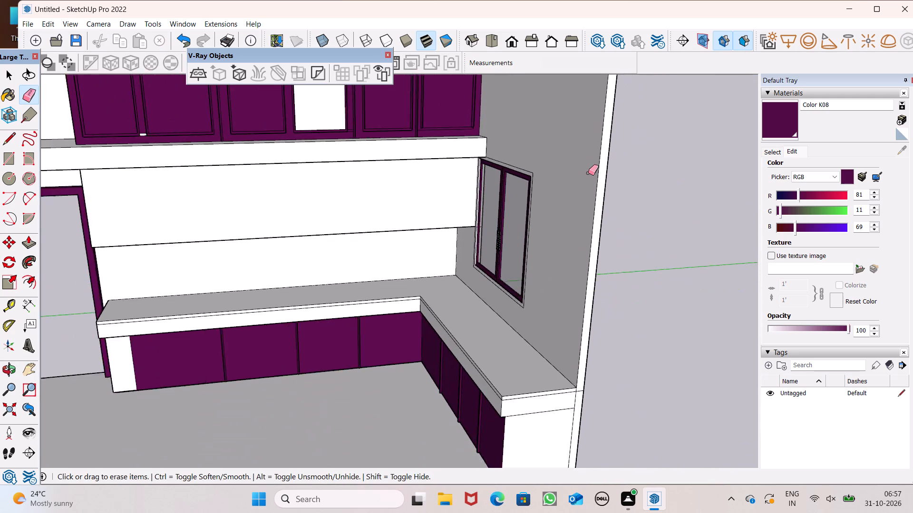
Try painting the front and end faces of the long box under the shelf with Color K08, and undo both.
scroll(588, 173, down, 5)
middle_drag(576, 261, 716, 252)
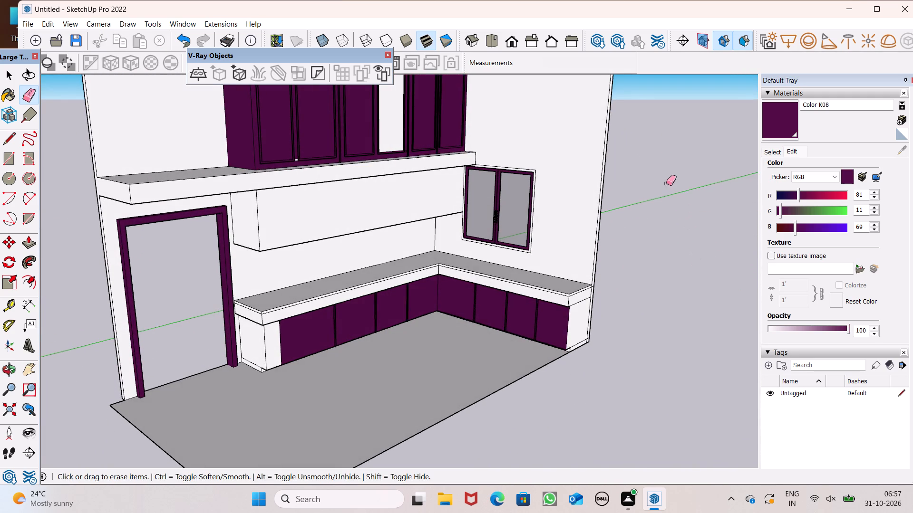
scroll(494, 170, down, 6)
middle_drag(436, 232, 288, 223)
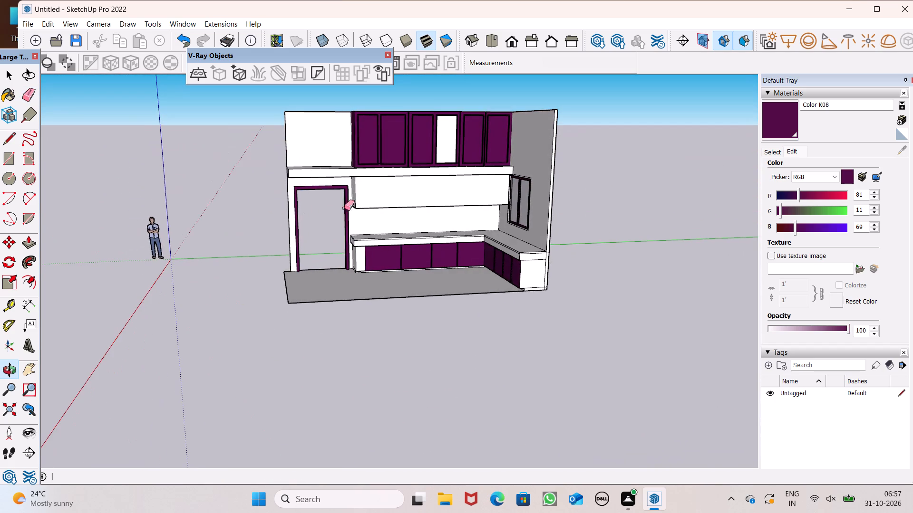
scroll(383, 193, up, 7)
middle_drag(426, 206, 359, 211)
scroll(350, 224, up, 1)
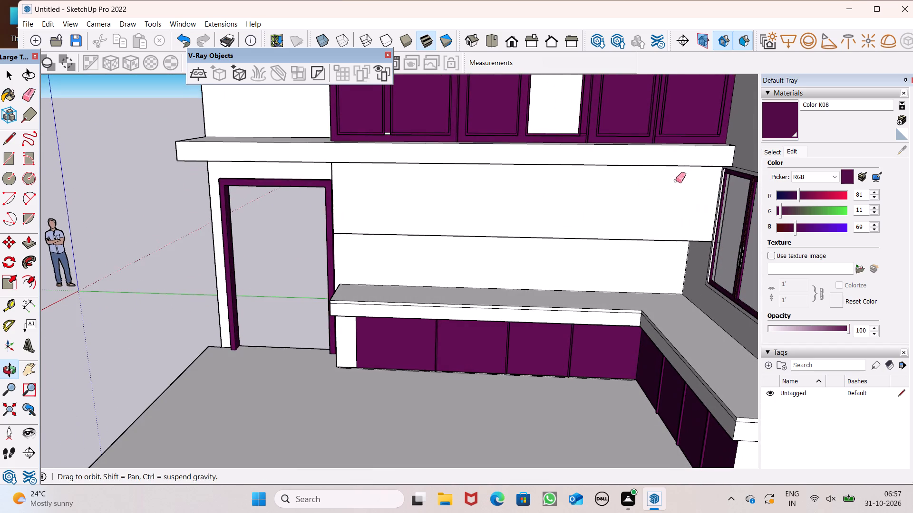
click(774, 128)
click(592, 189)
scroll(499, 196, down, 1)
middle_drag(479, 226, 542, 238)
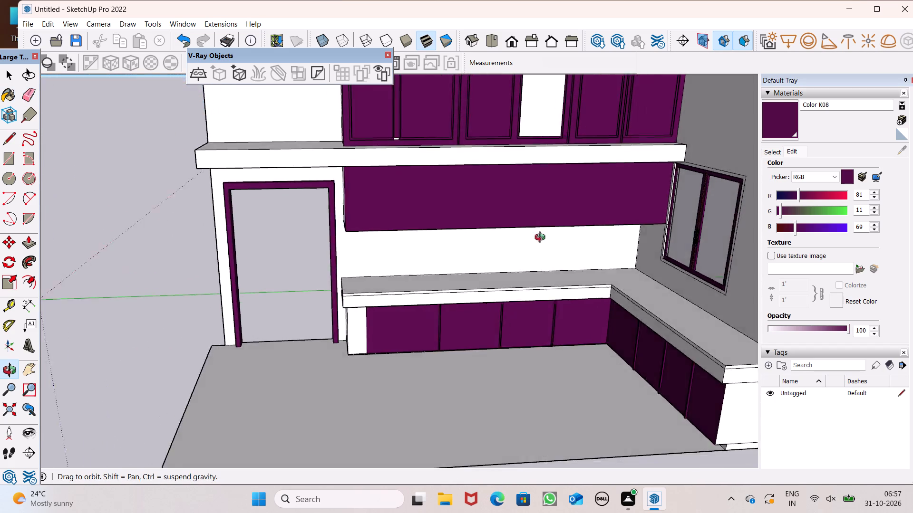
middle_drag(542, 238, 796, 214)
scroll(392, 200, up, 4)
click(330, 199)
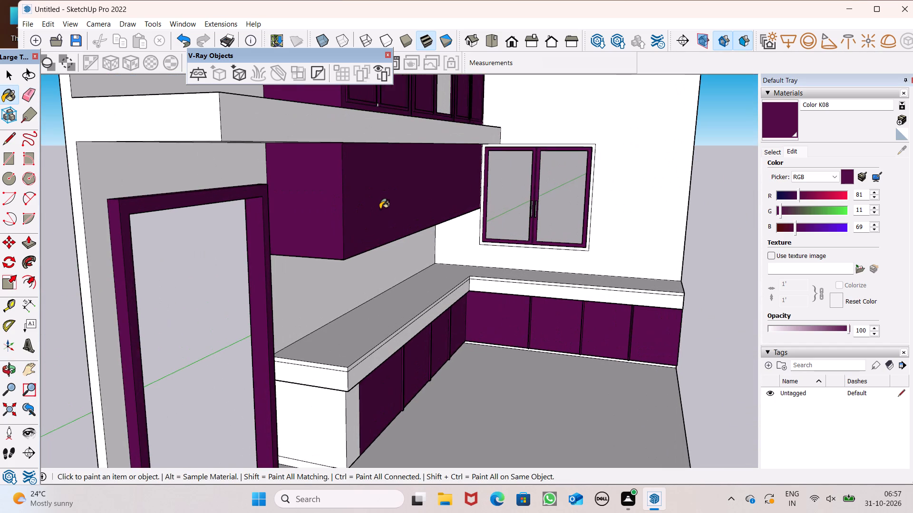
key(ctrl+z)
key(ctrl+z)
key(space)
Offset the front face outline of the long box under the shelf inward to form a narrow border.
scroll(569, 154, down, 6)
middle_drag(762, 172, 613, 202)
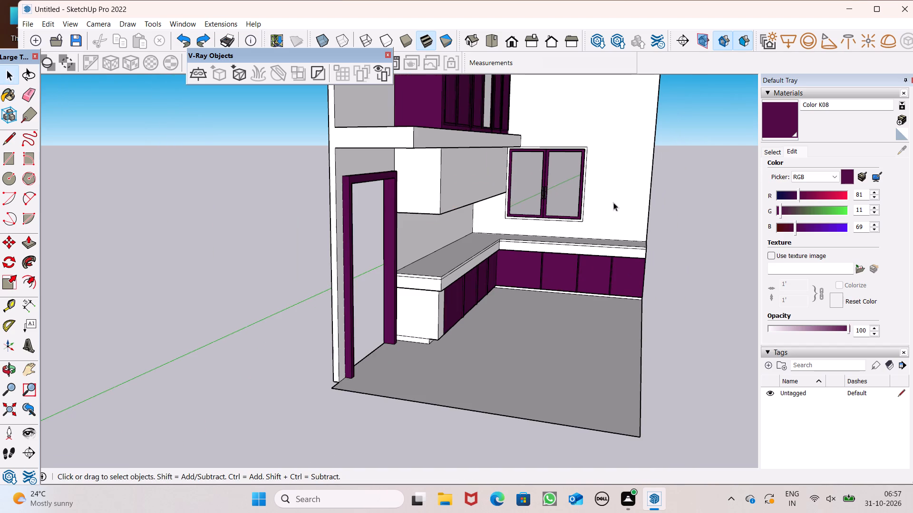
middle_drag(613, 202, 370, 250)
scroll(415, 203, down, 5)
middle_drag(476, 221, 186, 249)
scroll(567, 109, down, 6)
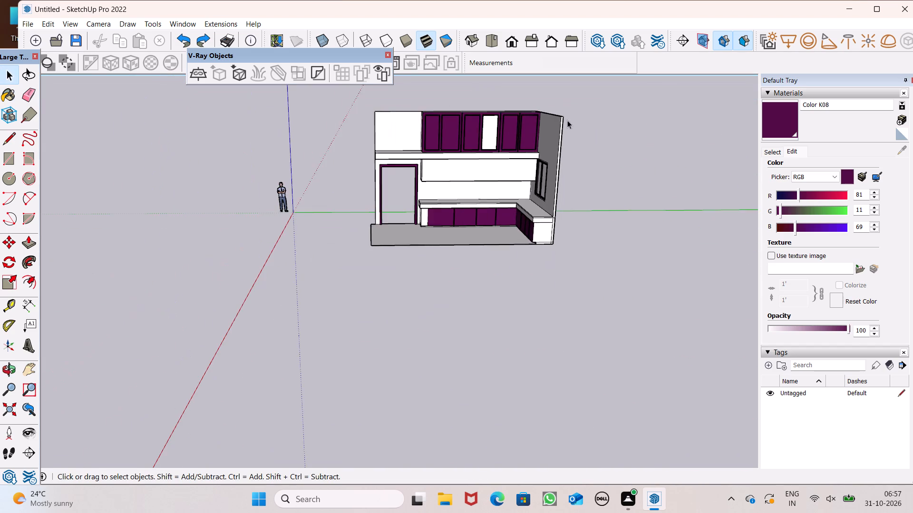
scroll(422, 117, up, 7)
scroll(433, 154, up, 3)
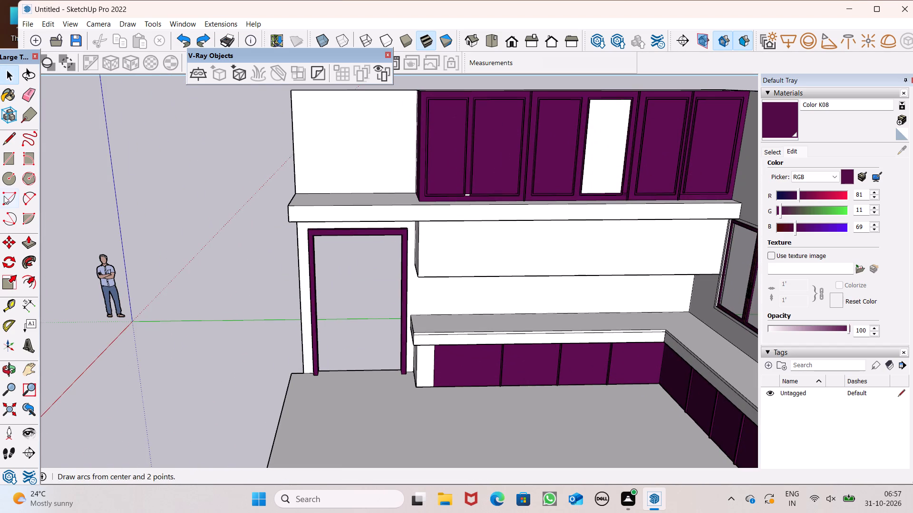
drag(32, 290, 39, 291)
scroll(569, 235, up, 4)
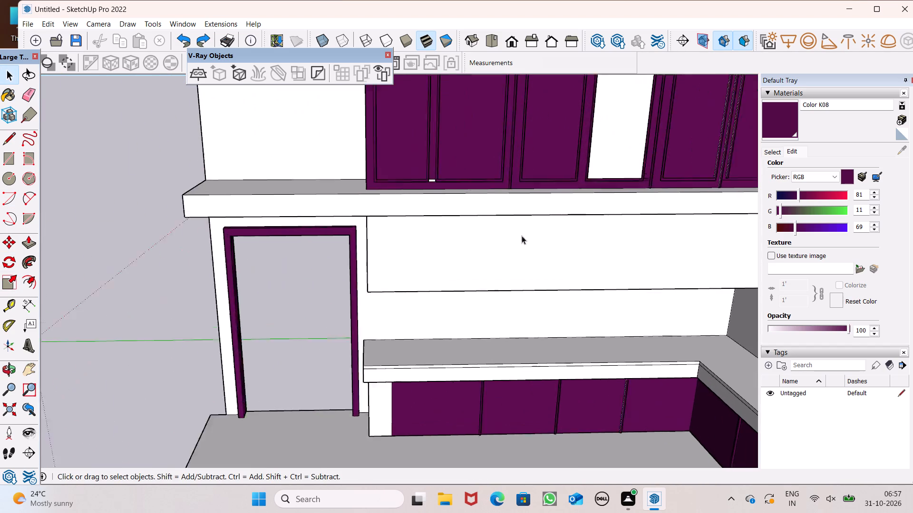
scroll(522, 236, up, 1)
click(389, 279)
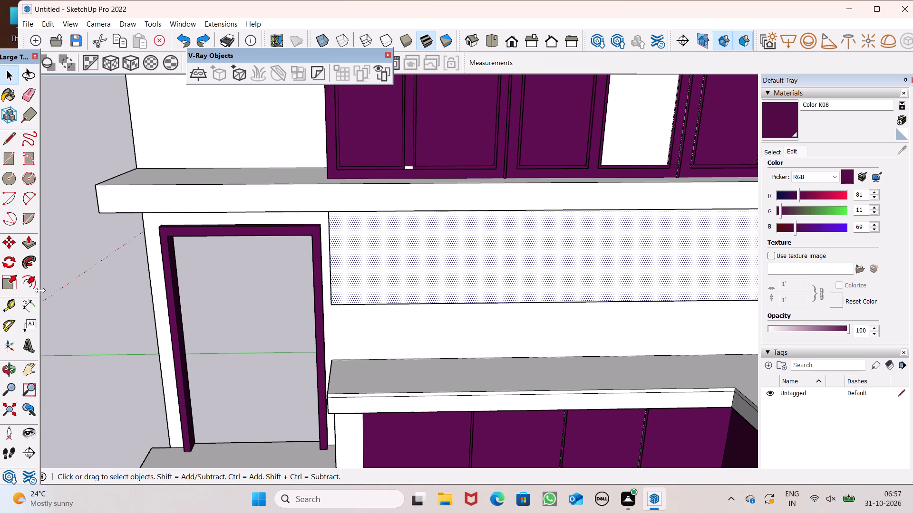
drag(30, 282, 38, 283)
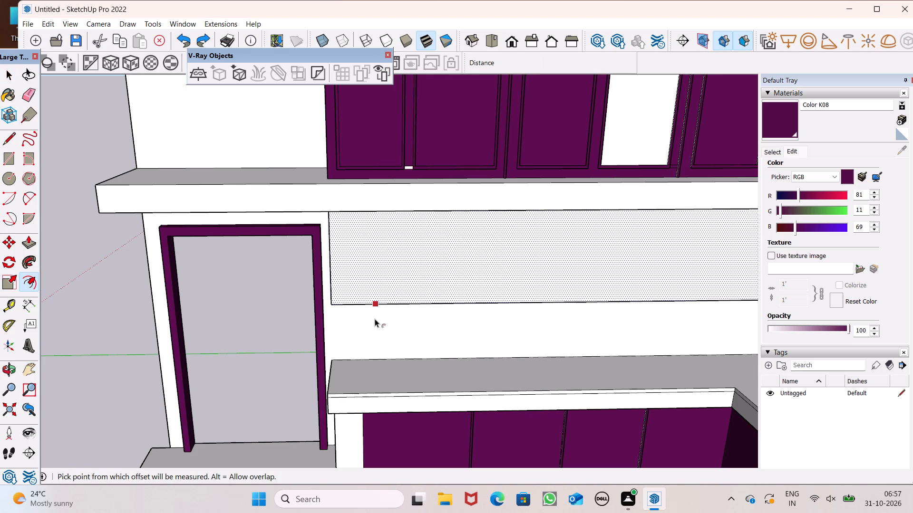
drag(374, 313, 377, 297)
Paint the end face, narrow front border and underside of the long box under the shelf with Color K08.
scroll(346, 264, down, 6)
middle_drag(362, 280, 448, 282)
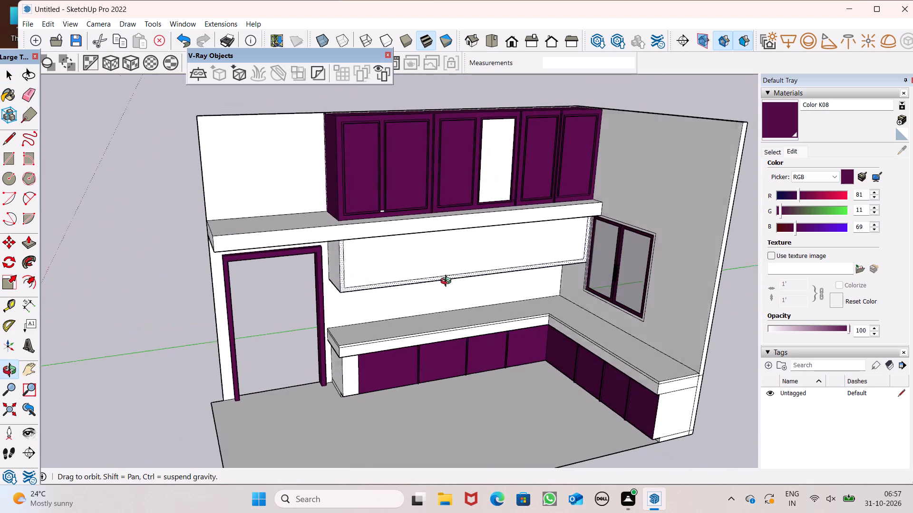
middle_drag(448, 282, 451, 282)
click(772, 132)
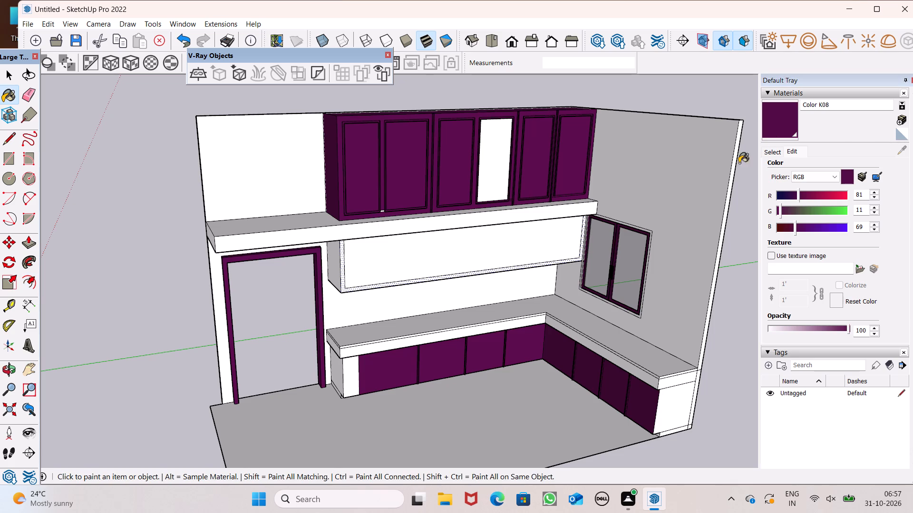
scroll(395, 256, up, 7)
click(290, 269)
middle_drag(308, 282, 360, 275)
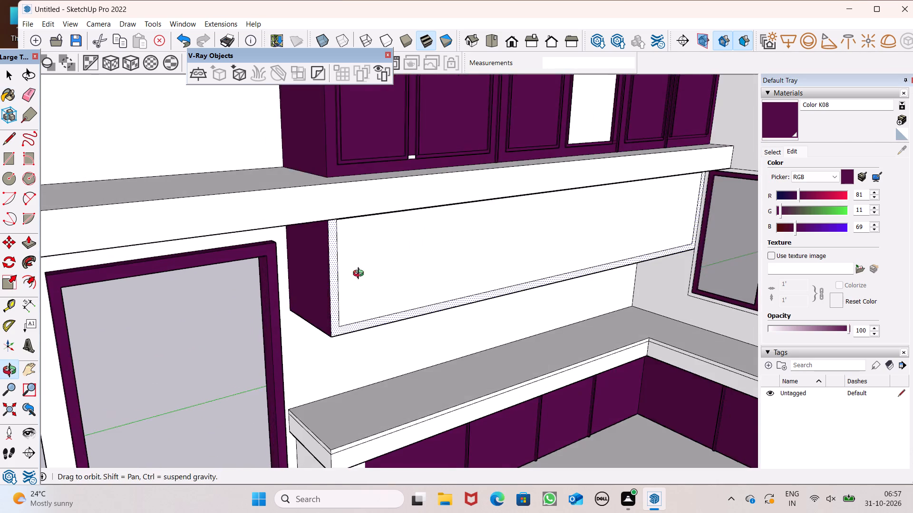
middle_drag(360, 275, 361, 272)
key(space)
scroll(379, 282, down, 7)
click(153, 132)
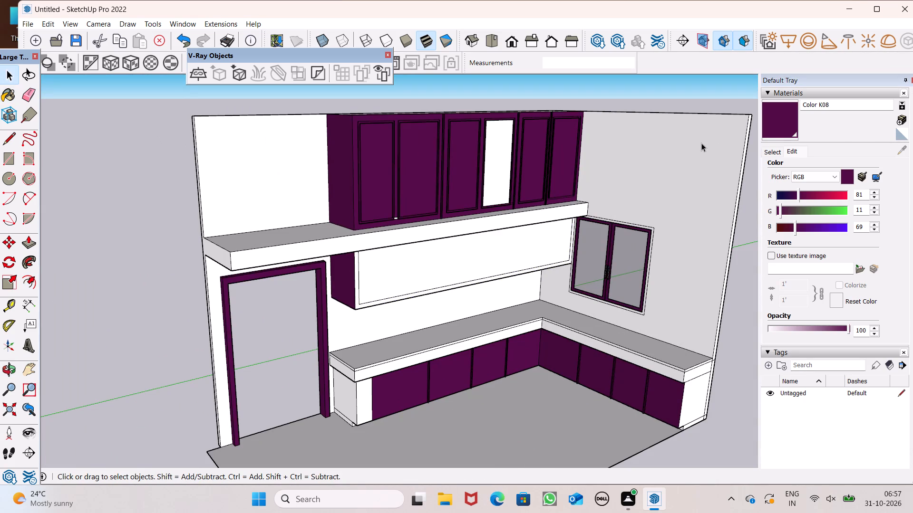
click(781, 122)
scroll(466, 326, up, 7)
scroll(476, 235, down, 6)
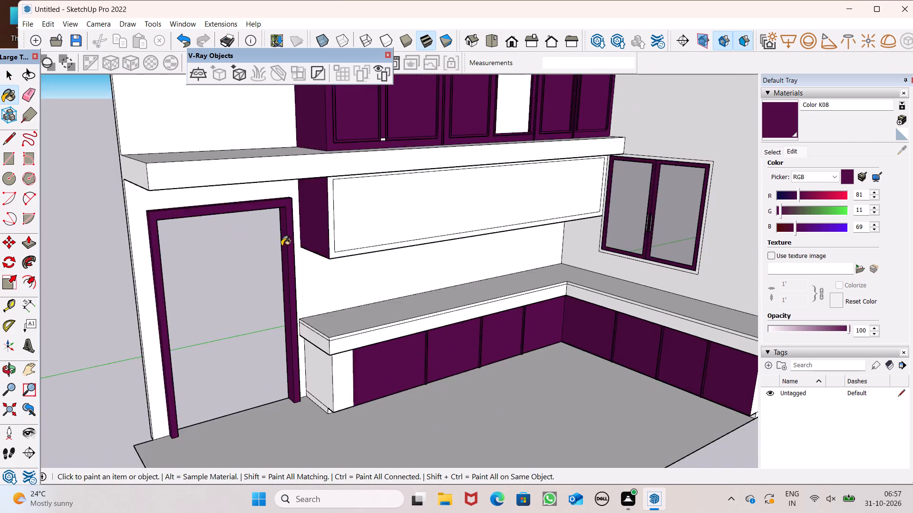
scroll(280, 247, up, 4)
click(365, 257)
scroll(452, 252, down, 10)
middle_drag(469, 246, 445, 129)
scroll(445, 129, up, 1)
scroll(448, 271, up, 5)
click(442, 238)
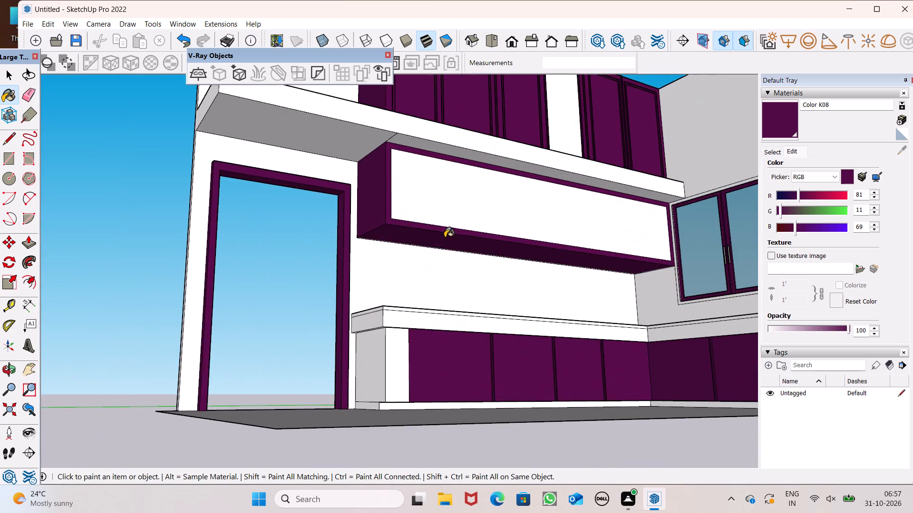
Push/Pull the bare wall face above the shelf outward about 3', level with the adjoining wall cabinet fronts.
scroll(466, 240, down, 5)
middle_drag(571, 306, 671, 397)
scroll(242, 226, down, 1)
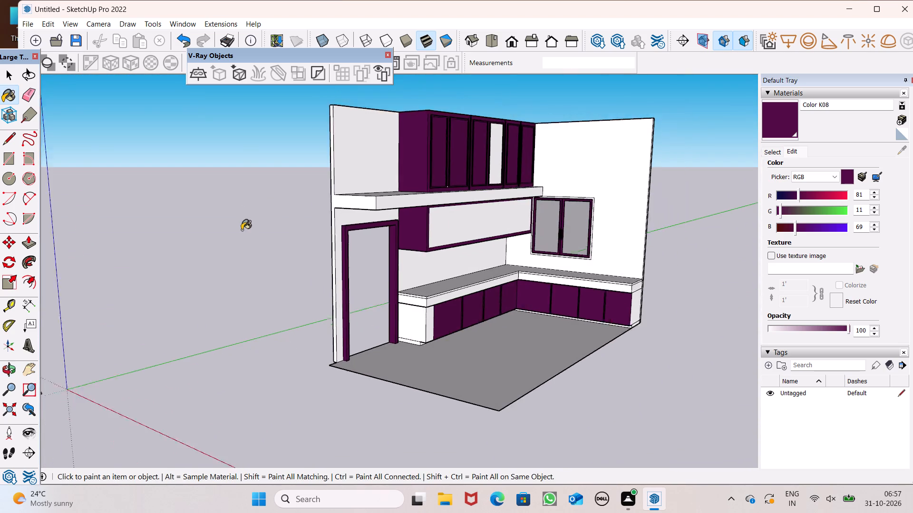
scroll(242, 230, down, 1)
middle_drag(313, 237, 262, 370)
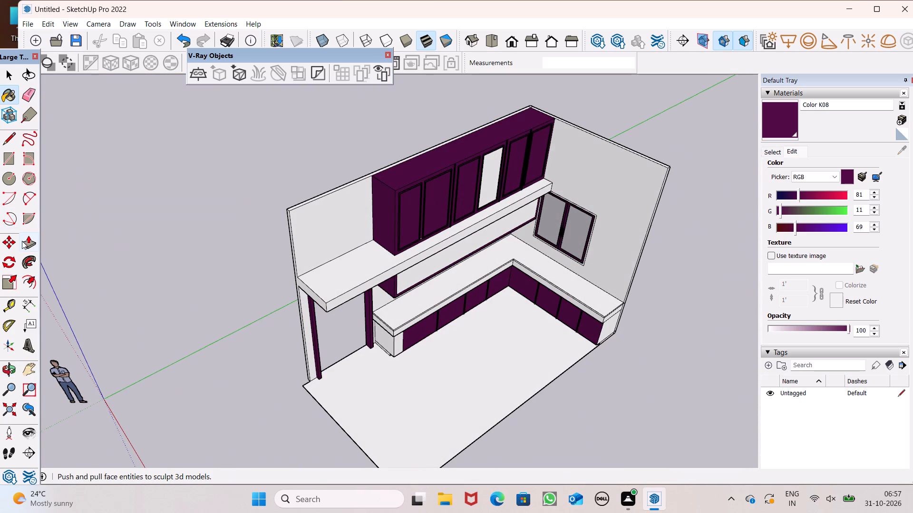
click(24, 241)
scroll(318, 233, up, 11)
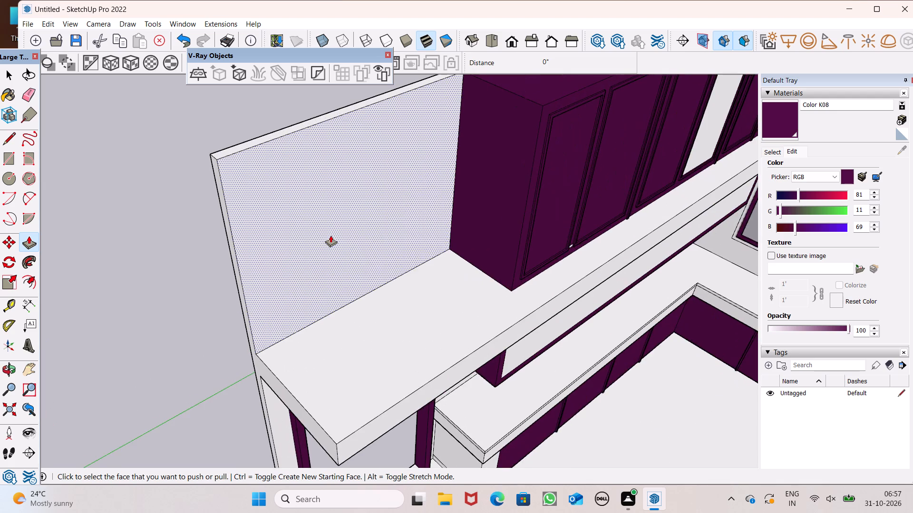
scroll(392, 237, down, 6)
drag(411, 225, 479, 178)
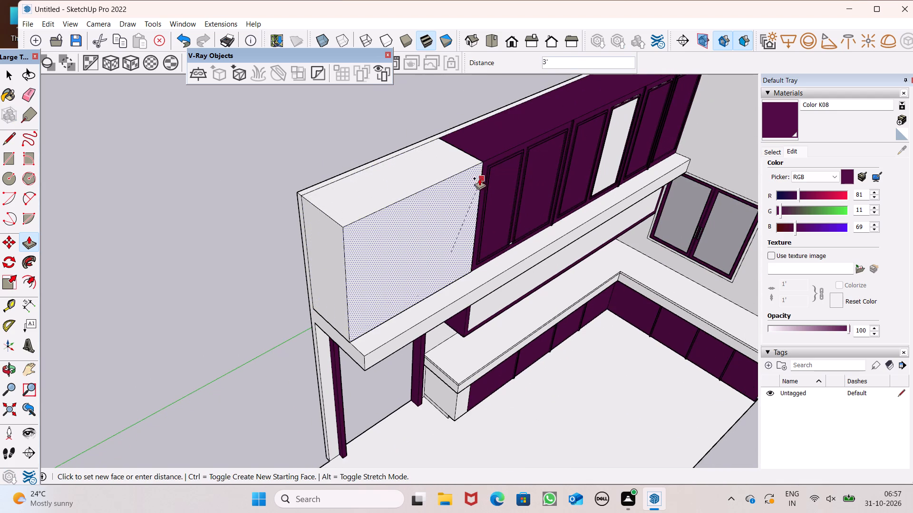
drag(479, 178, 487, 174)
Offset the front face outline of the new block above the door inward to form a narrow border.
scroll(434, 159, down, 6)
middle_drag(467, 203, 344, 130)
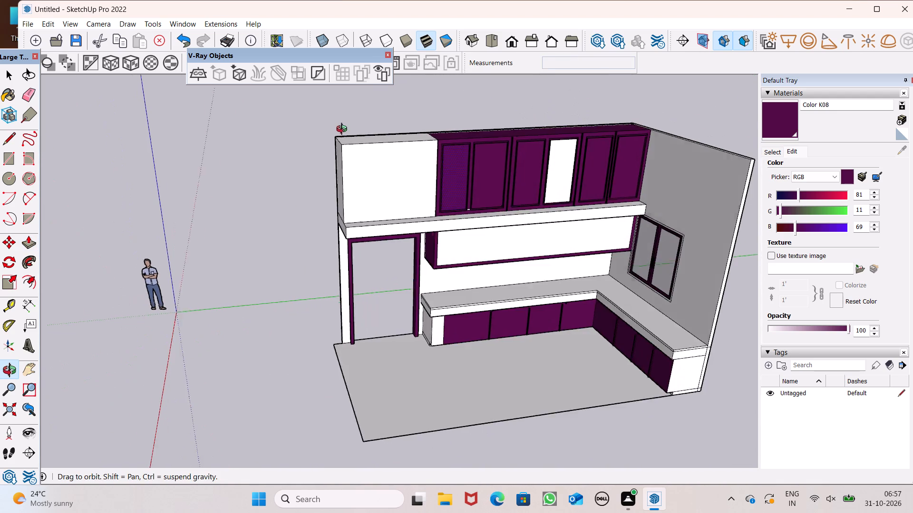
middle_drag(344, 130, 331, 127)
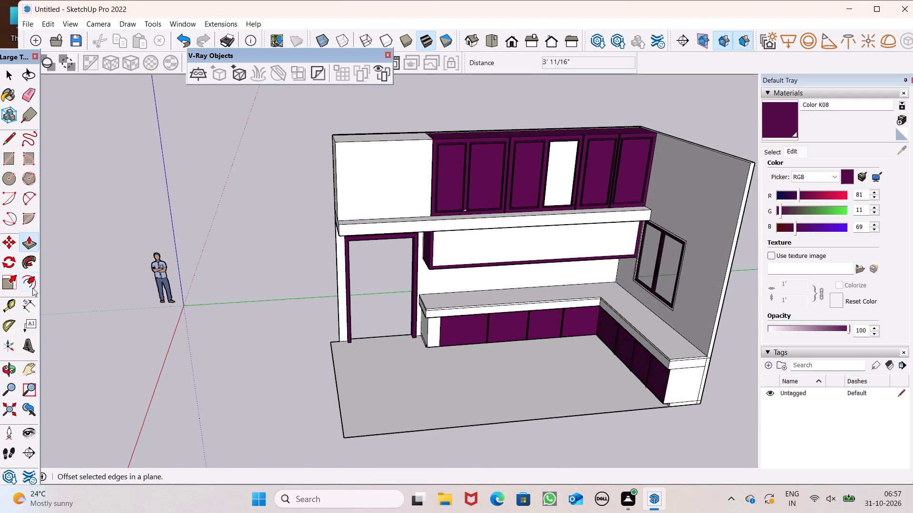
drag(32, 285, 46, 274)
scroll(419, 145, up, 5)
key(space)
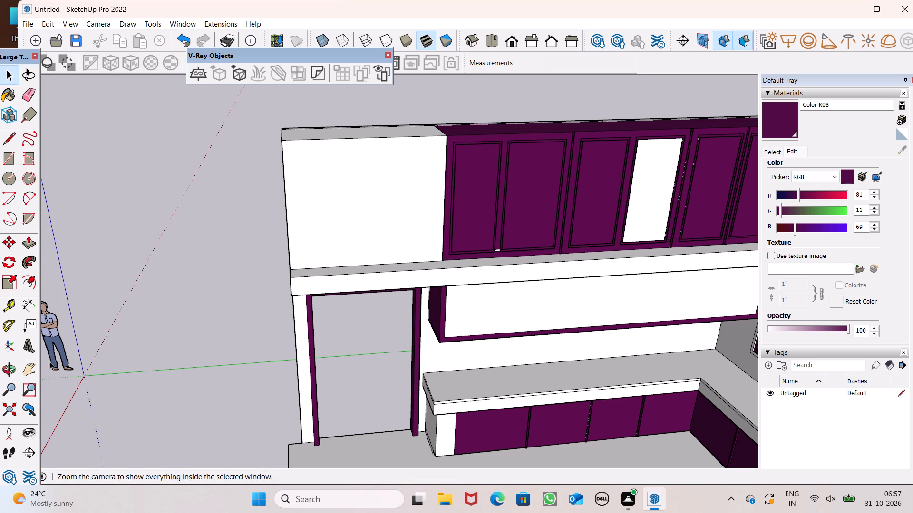
click(33, 286)
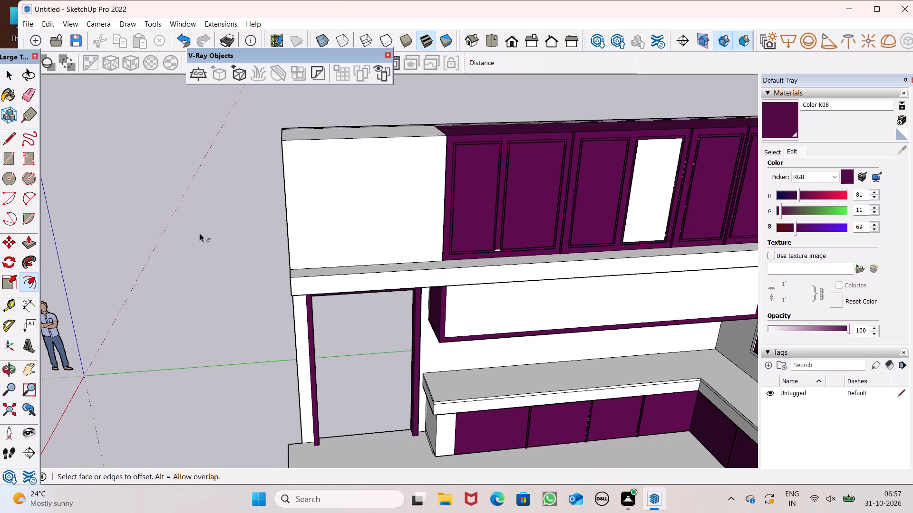
scroll(312, 206, up, 5)
drag(335, 142, 335, 145)
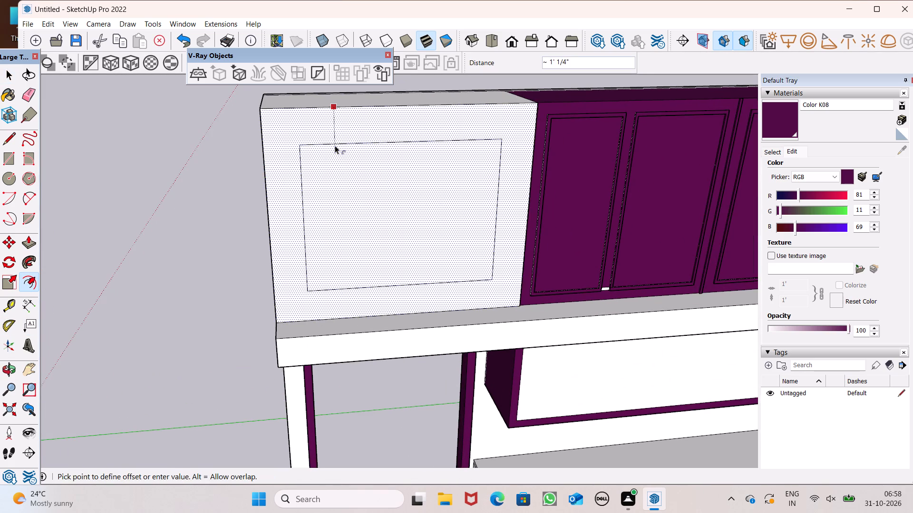
drag(335, 145, 393, 118)
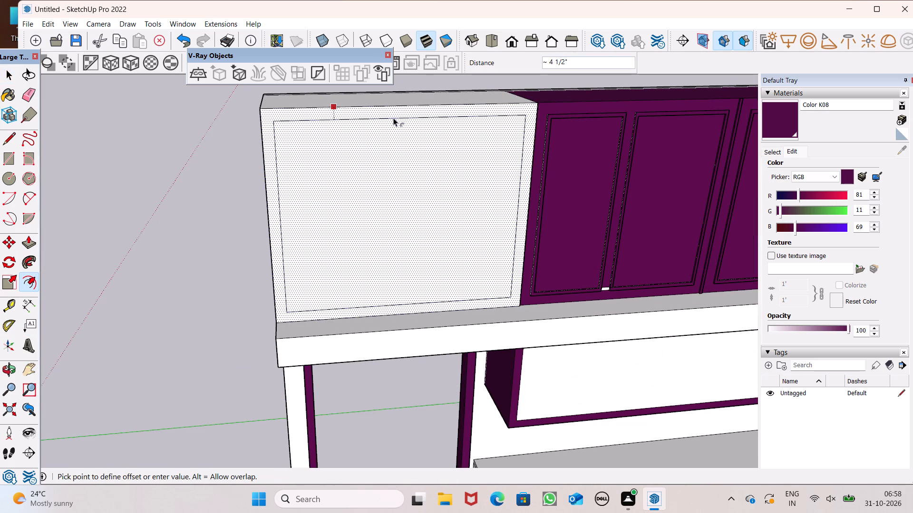
drag(393, 118, 393, 114)
key(space)
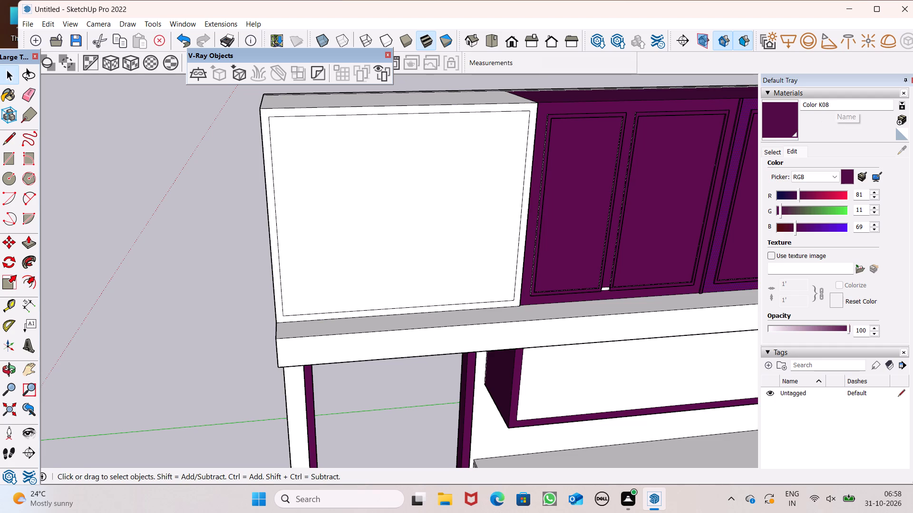
click(219, 124)
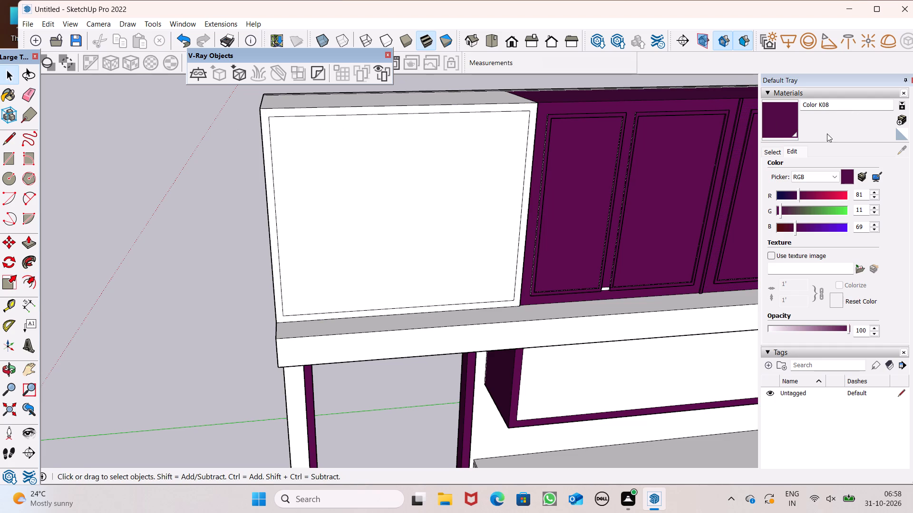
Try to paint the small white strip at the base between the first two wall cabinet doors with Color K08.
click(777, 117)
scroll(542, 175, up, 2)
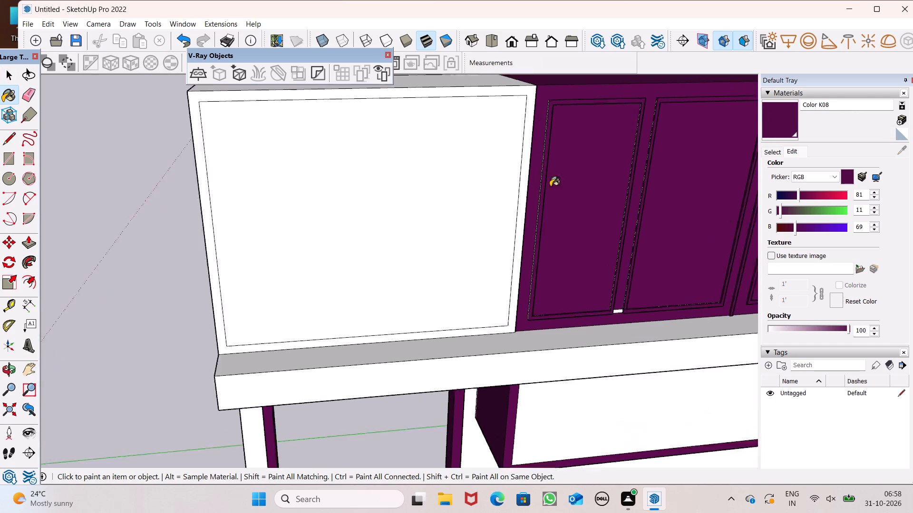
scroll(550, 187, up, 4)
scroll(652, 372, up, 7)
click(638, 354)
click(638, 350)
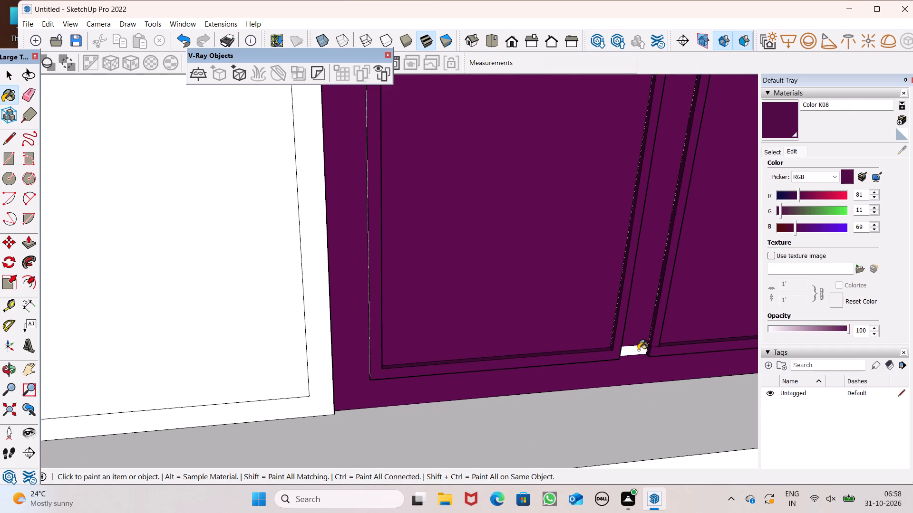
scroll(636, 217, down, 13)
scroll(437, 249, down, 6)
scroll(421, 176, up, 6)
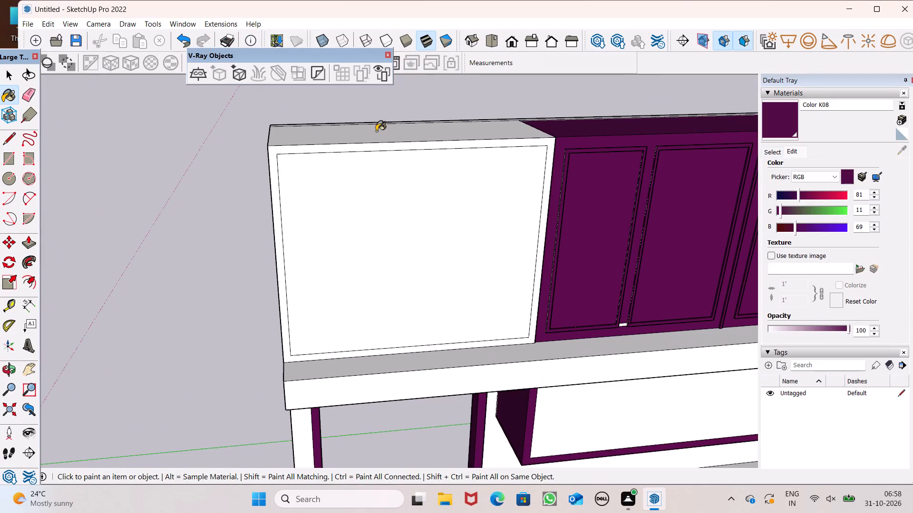
Paint the top, end face and narrow front border of the block above the door with Color K08.
click(376, 131)
middle_drag(288, 165, 683, 163)
scroll(458, 170, up, 1)
click(402, 266)
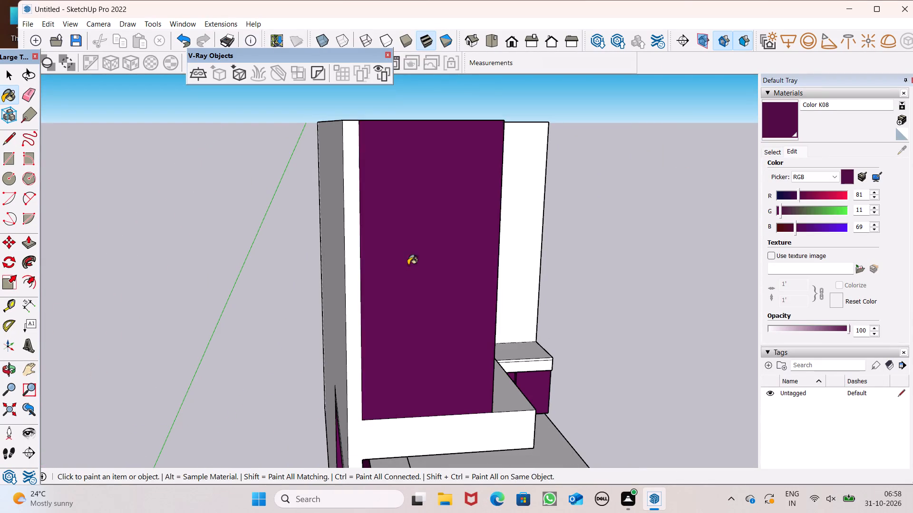
scroll(428, 259, down, 4)
middle_drag(414, 304, 215, 302)
scroll(372, 240, down, 7)
scroll(315, 293, up, 2)
scroll(315, 293, down, 1)
scroll(315, 293, up, 5)
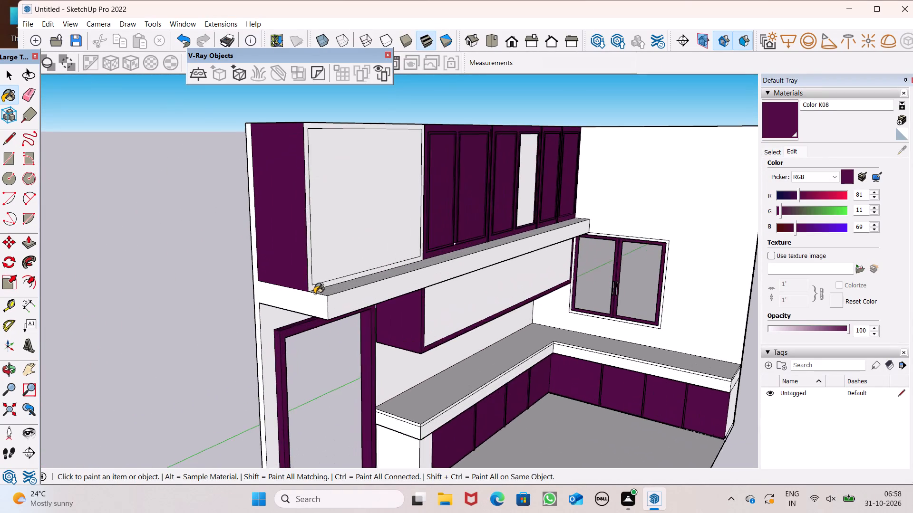
scroll(316, 291, up, 13)
click(308, 285)
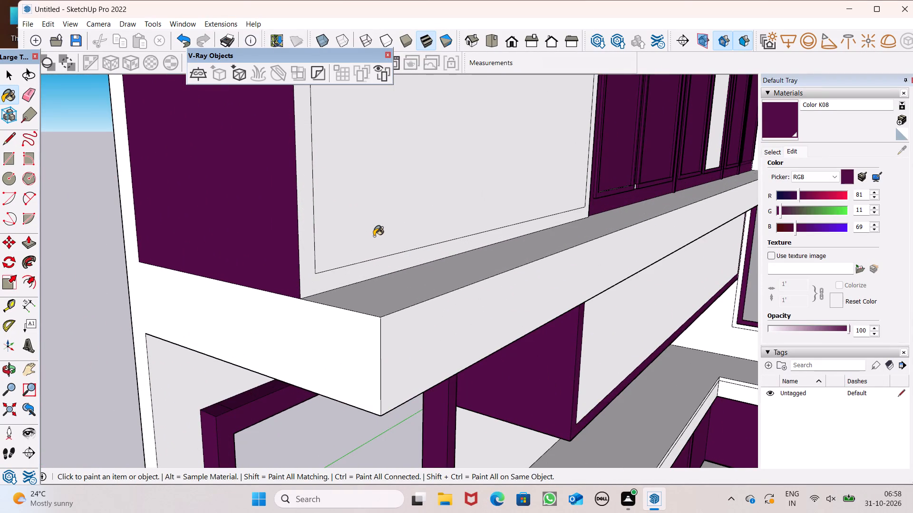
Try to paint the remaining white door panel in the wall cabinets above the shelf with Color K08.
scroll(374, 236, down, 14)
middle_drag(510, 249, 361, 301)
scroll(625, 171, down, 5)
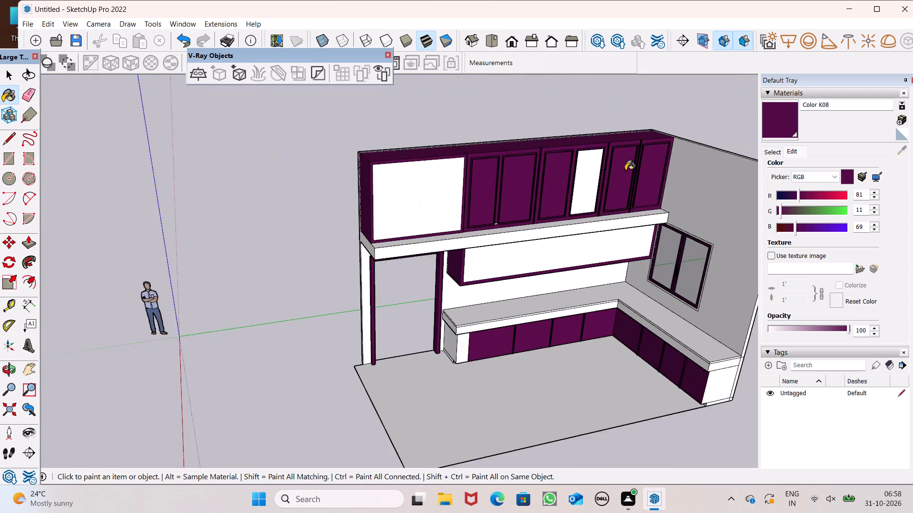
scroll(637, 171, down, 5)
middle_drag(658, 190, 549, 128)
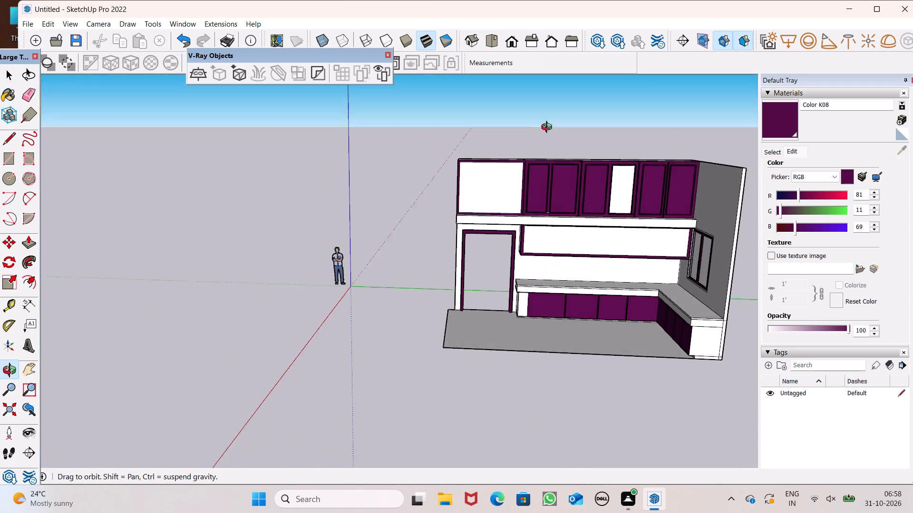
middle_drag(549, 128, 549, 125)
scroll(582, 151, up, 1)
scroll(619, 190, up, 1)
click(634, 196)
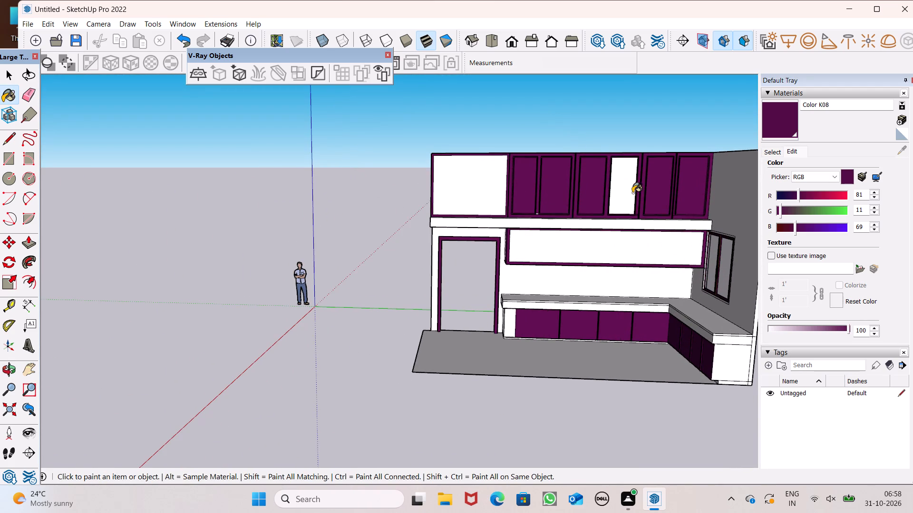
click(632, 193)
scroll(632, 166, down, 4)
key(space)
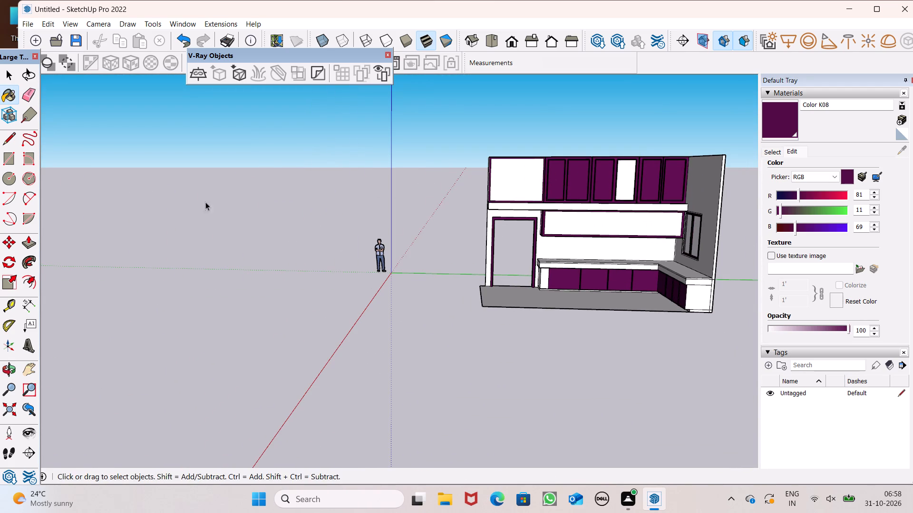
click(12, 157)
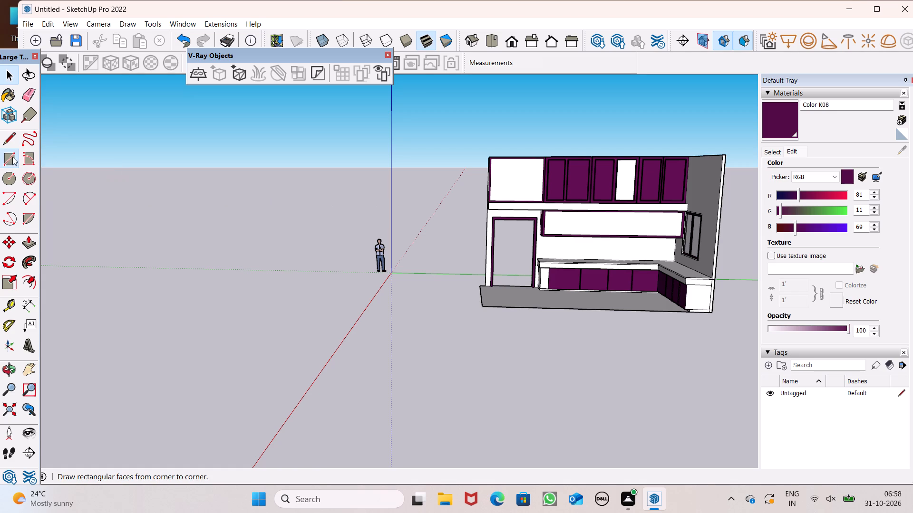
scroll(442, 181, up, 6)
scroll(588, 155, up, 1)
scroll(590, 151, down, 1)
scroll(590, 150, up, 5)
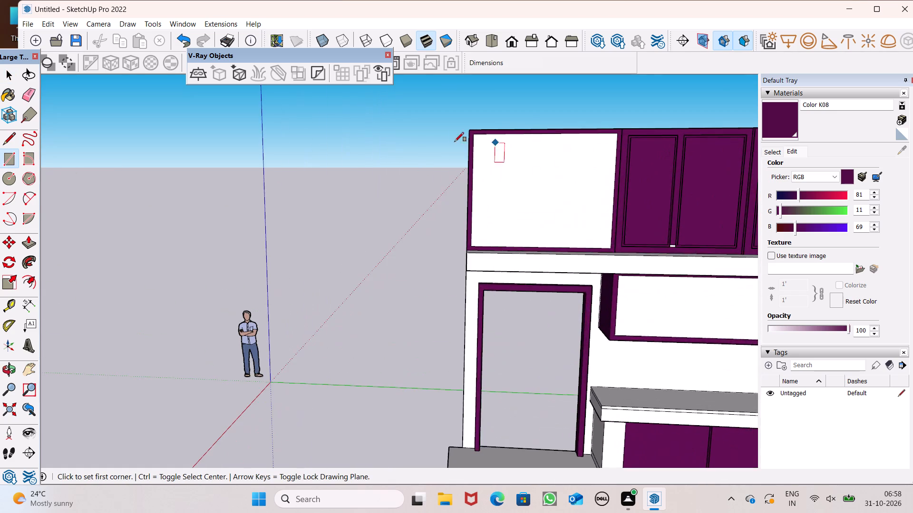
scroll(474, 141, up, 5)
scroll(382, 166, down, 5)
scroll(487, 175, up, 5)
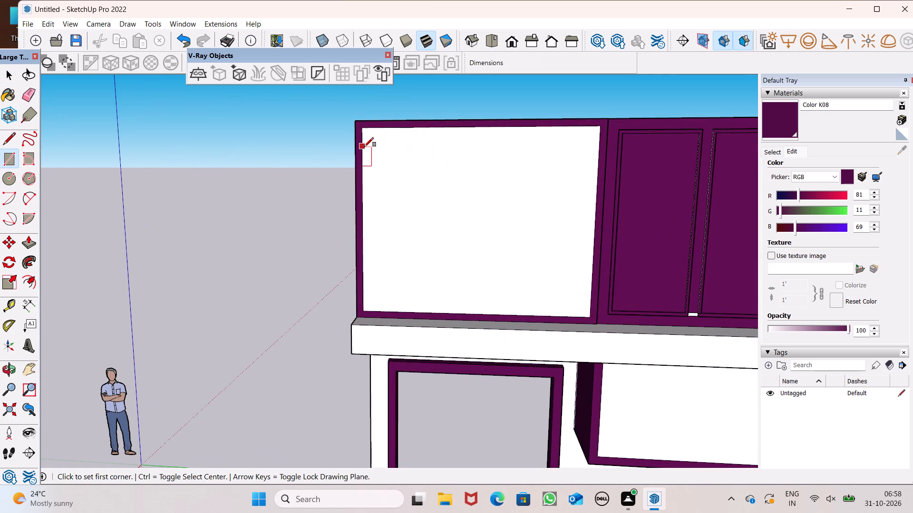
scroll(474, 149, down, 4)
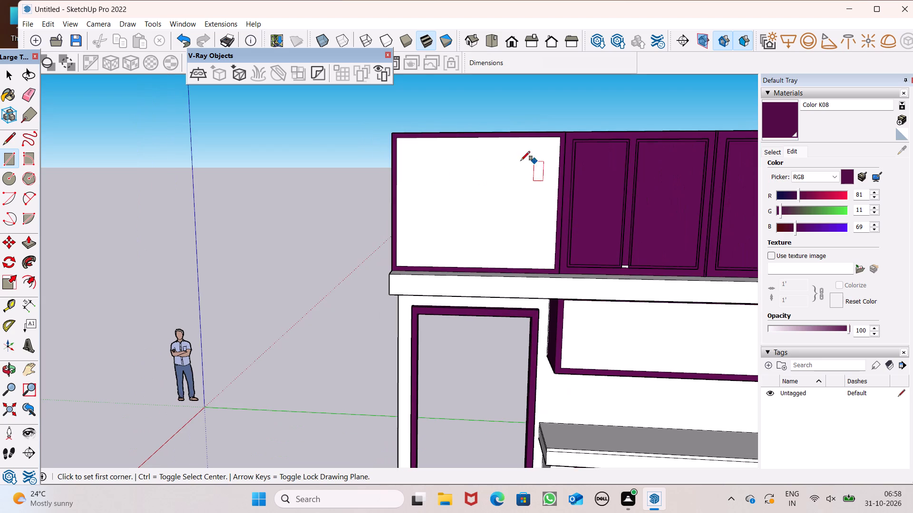
Draw a vertical line about 6' 2 1/2" long down the middle of the white front panel above the door, splitting it into two doors.
click(10, 139)
middle_drag(428, 131, 428, 131)
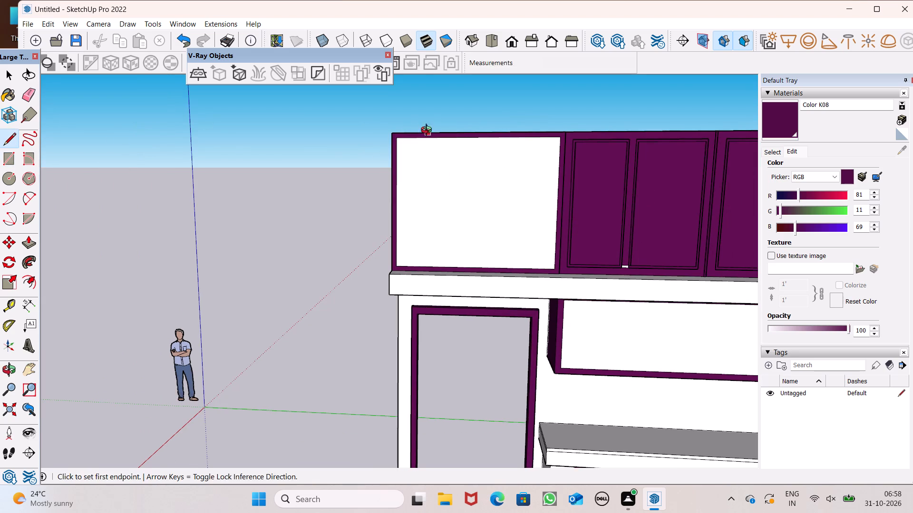
middle_drag(428, 131, 435, 120)
scroll(472, 137, up, 4)
click(477, 136)
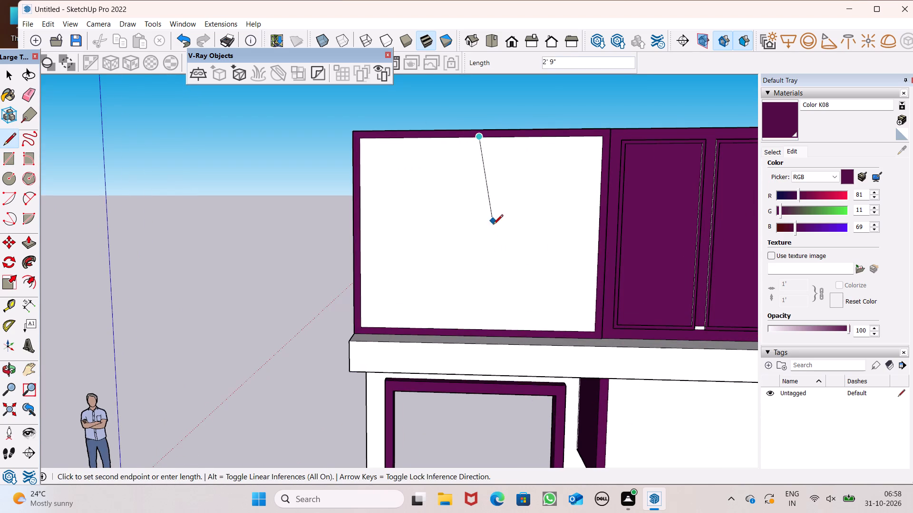
click(472, 330)
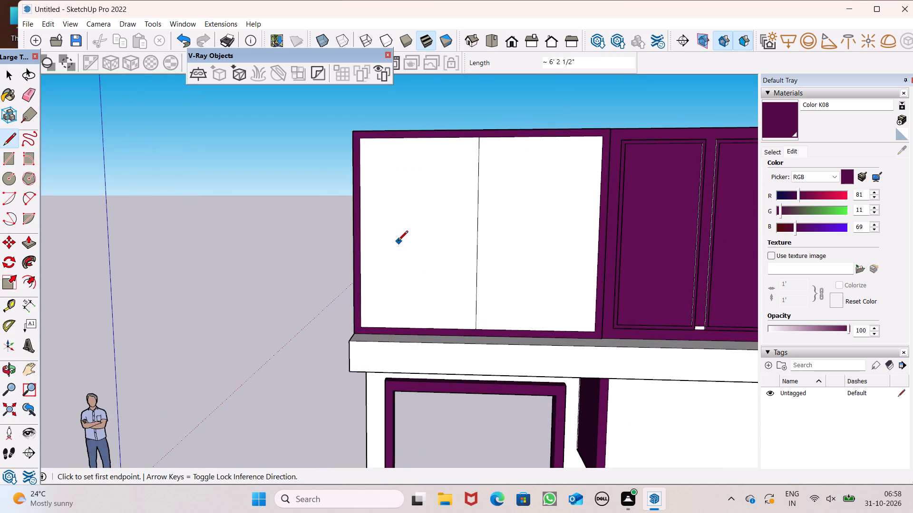
key(space)
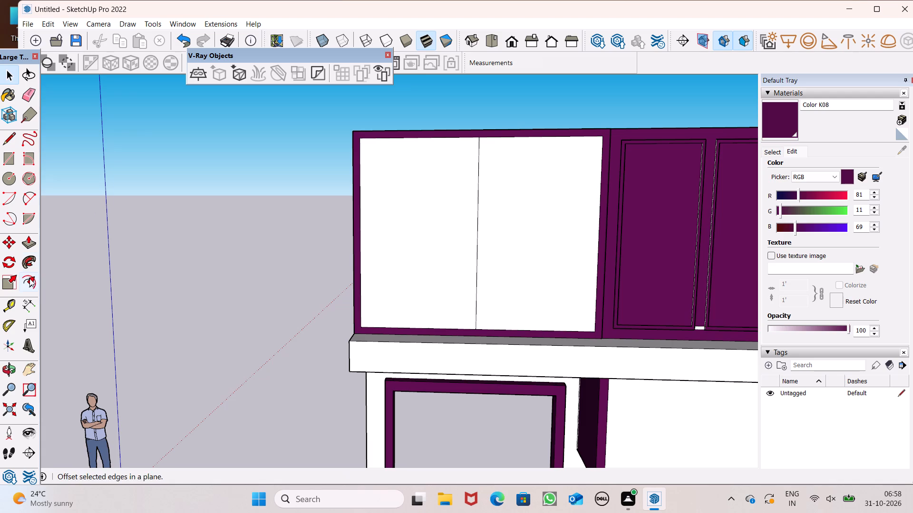
Offset the outline of each of the two door panels above the door inward to form narrow borders.
drag(31, 285, 36, 283)
drag(425, 154, 428, 144)
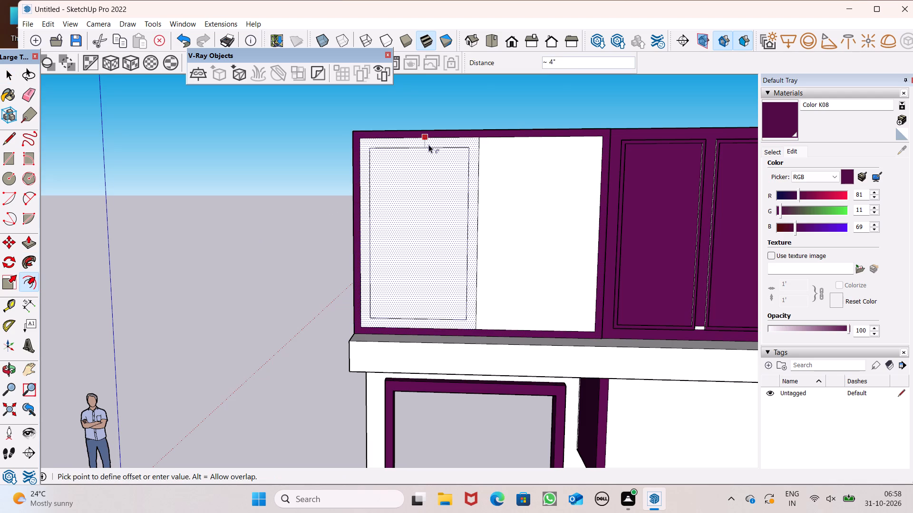
drag(428, 144, 430, 142)
drag(511, 144, 500, 155)
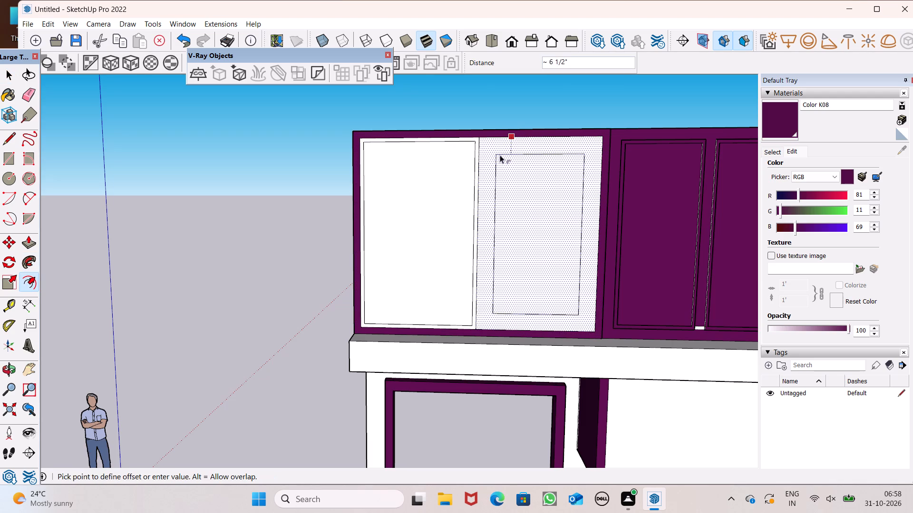
drag(500, 155, 472, 141)
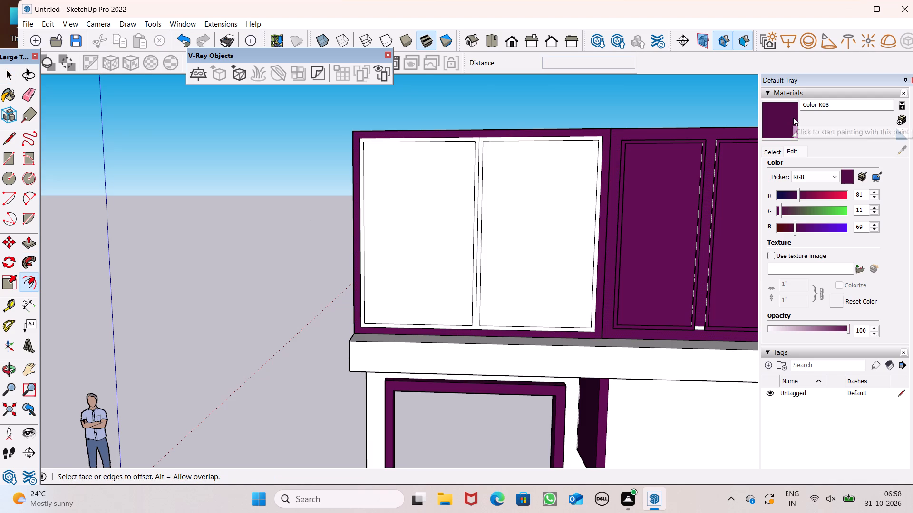
Paint both door panels and their narrow borders on the cabinet above the door with Color K08.
click(793, 117)
click(463, 161)
scroll(490, 149, up, 8)
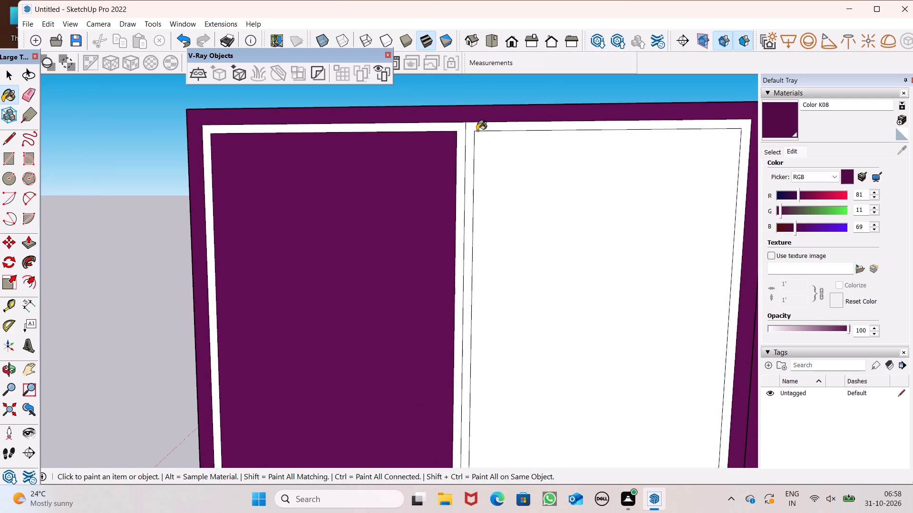
click(471, 131)
click(449, 129)
click(503, 153)
scroll(443, 124, down, 6)
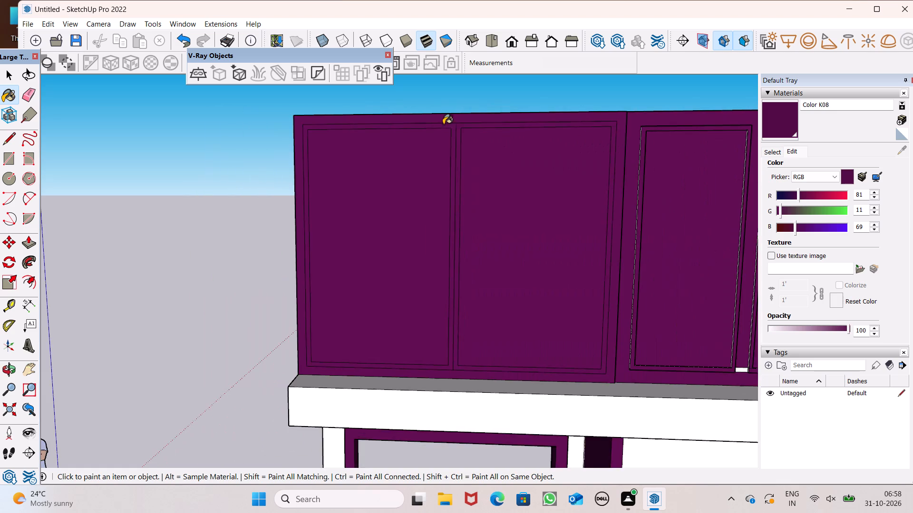
key(space)
Push/Pull the outer front border and the second door's border above the door outward 11/16", using the adjoining wall cabinet as reference.
scroll(443, 124, down, 3)
middle_drag(486, 216, 583, 333)
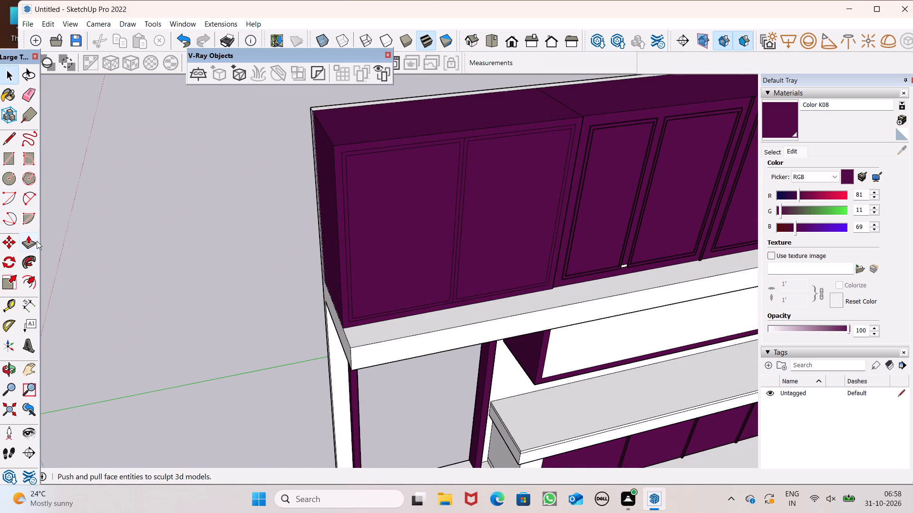
click(26, 241)
scroll(301, 279, up, 3)
scroll(380, 305, down, 1)
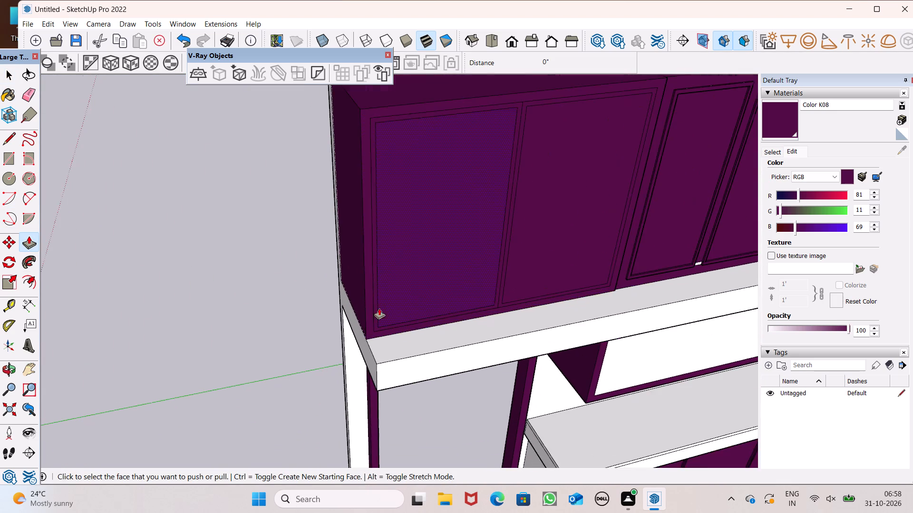
scroll(379, 308, down, 1)
scroll(549, 336, up, 6)
scroll(496, 285, down, 5)
scroll(560, 266, up, 4)
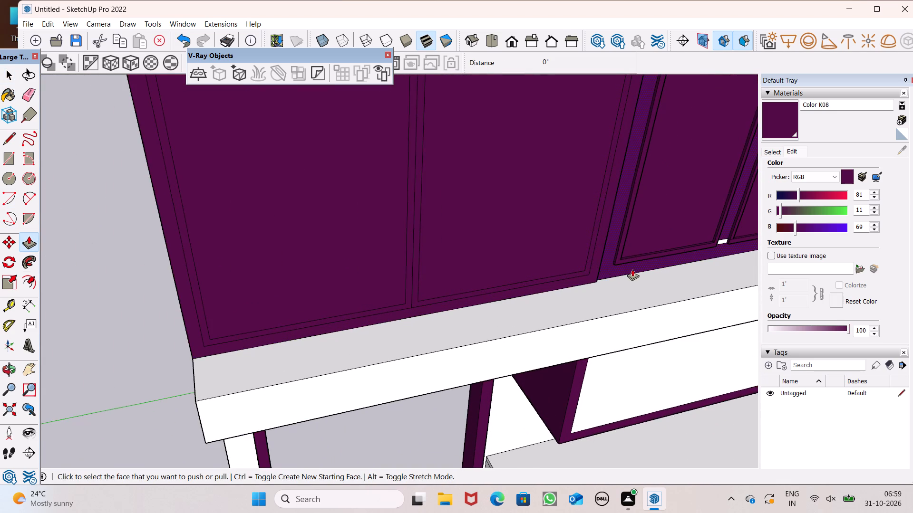
scroll(633, 269, up, 1)
middle_drag(639, 290, 437, 220)
scroll(510, 296, up, 2)
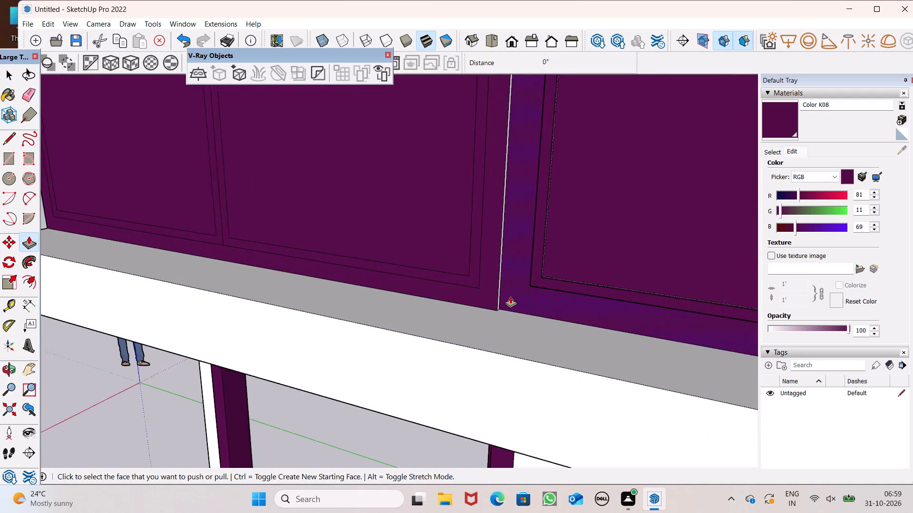
scroll(510, 296, up, 3)
drag(481, 310, 499, 305)
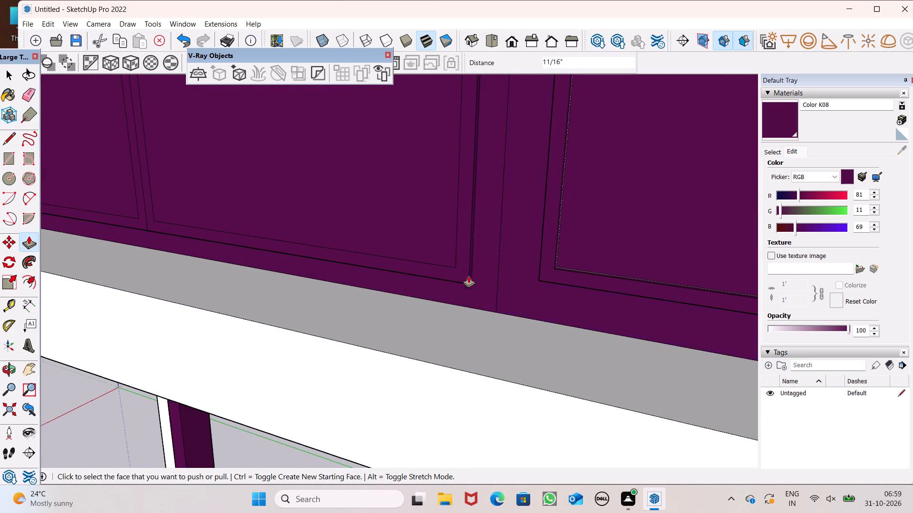
drag(459, 271, 537, 283)
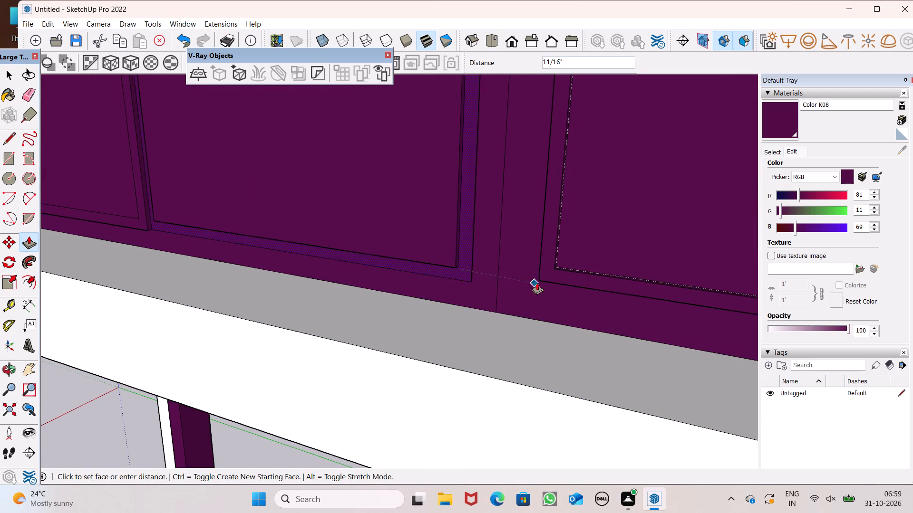
drag(537, 283, 546, 281)
Inspect the new cabinet above the door and the whole kitchen from several angles.
scroll(535, 267, down, 13)
middle_drag(416, 273, 561, 340)
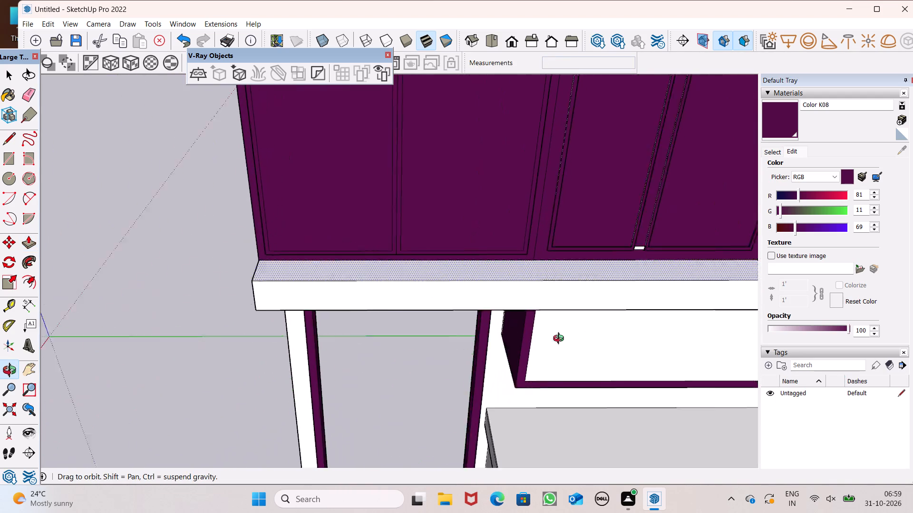
middle_drag(561, 340, 662, 351)
scroll(470, 297, up, 7)
scroll(398, 247, down, 6)
middle_drag(282, 242, 428, 281)
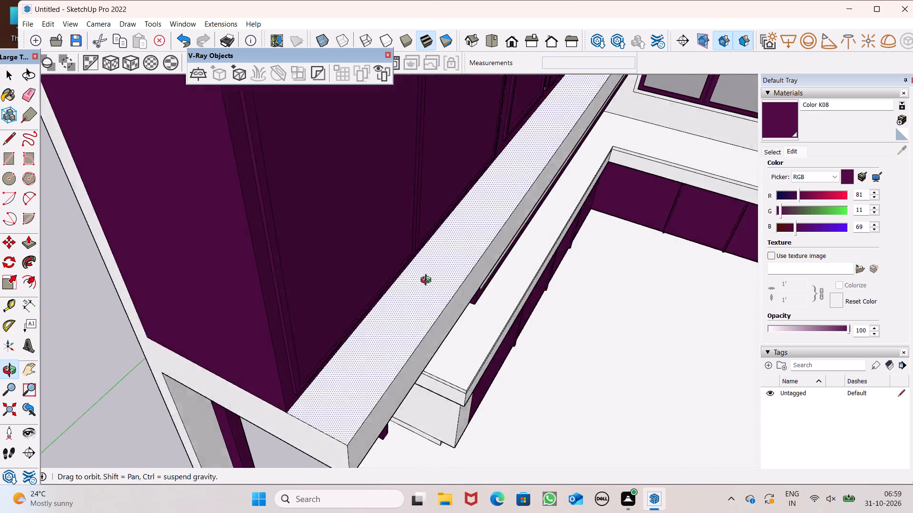
middle_drag(428, 281, 434, 259)
scroll(473, 232, down, 13)
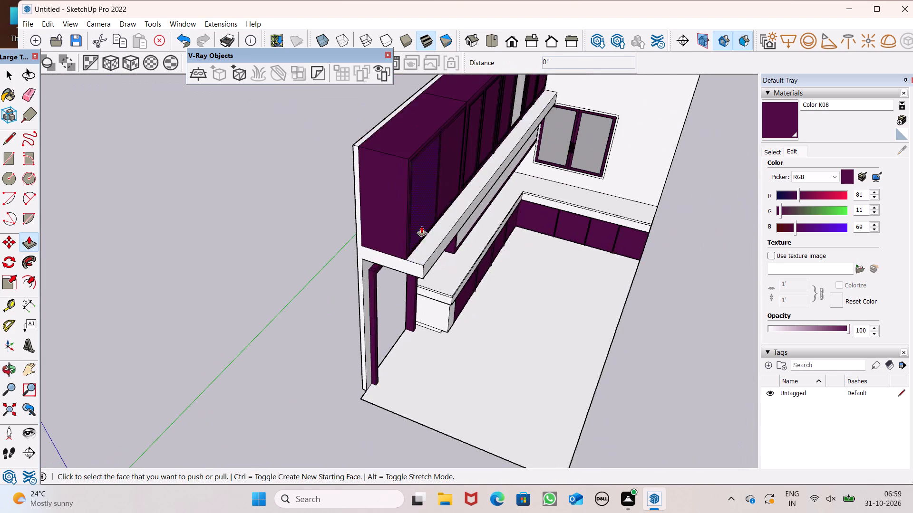
key(space)
middle_drag(444, 237, 311, 159)
scroll(314, 171, down, 7)
middle_drag(763, 182, 586, 136)
scroll(577, 134, up, 1)
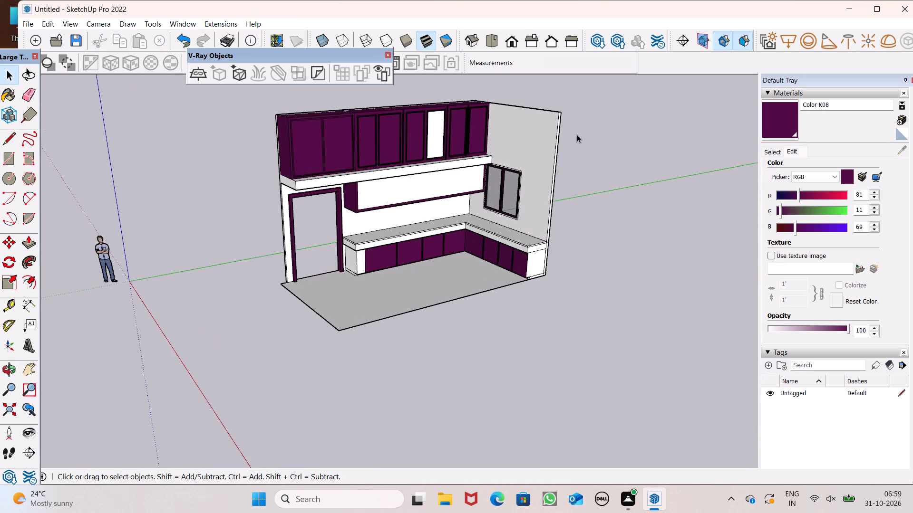
scroll(577, 134, down, 5)
middle_drag(583, 195, 466, 164)
scroll(470, 179, up, 8)
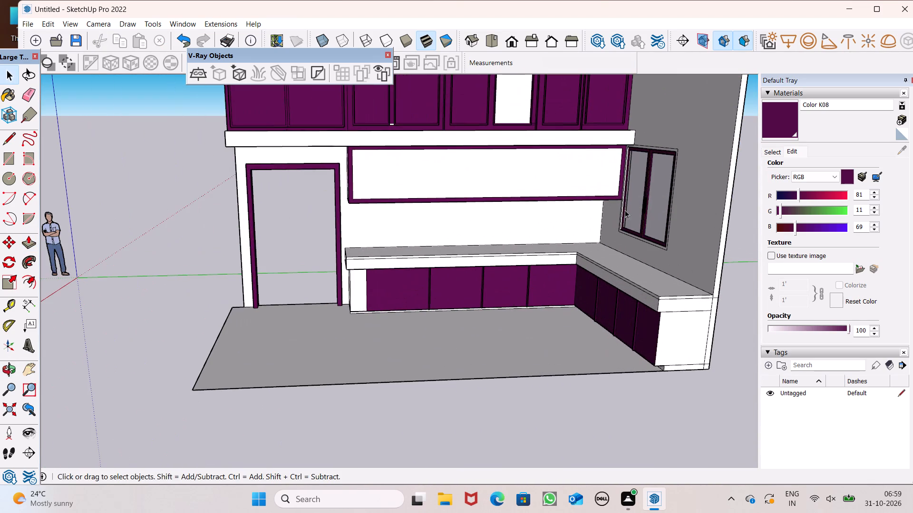
Switch the materials library from Colors to the Tile collection.
click(775, 153)
scroll(564, 198, down, 6)
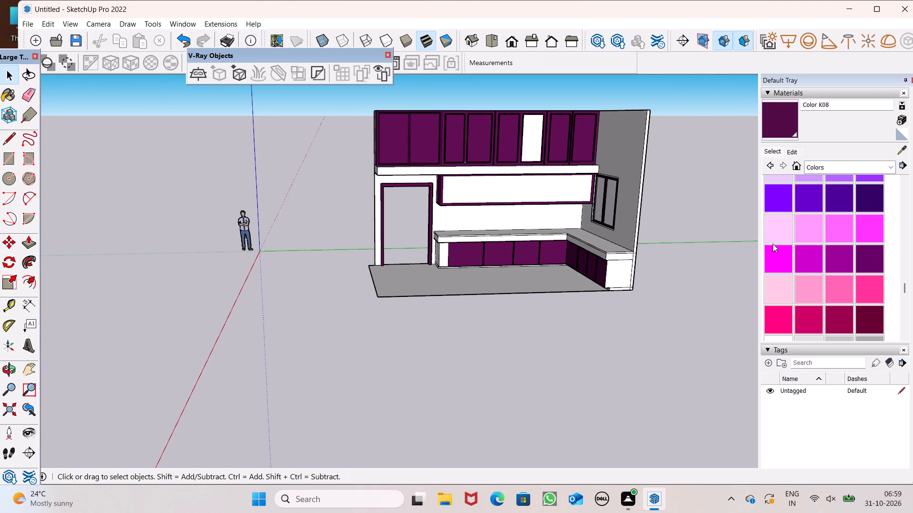
scroll(817, 281, down, 3)
click(818, 166)
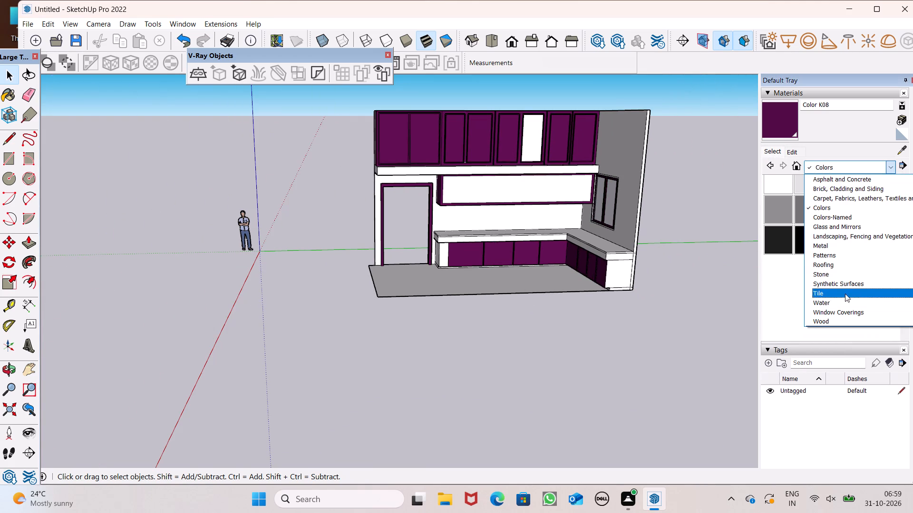
click(840, 295)
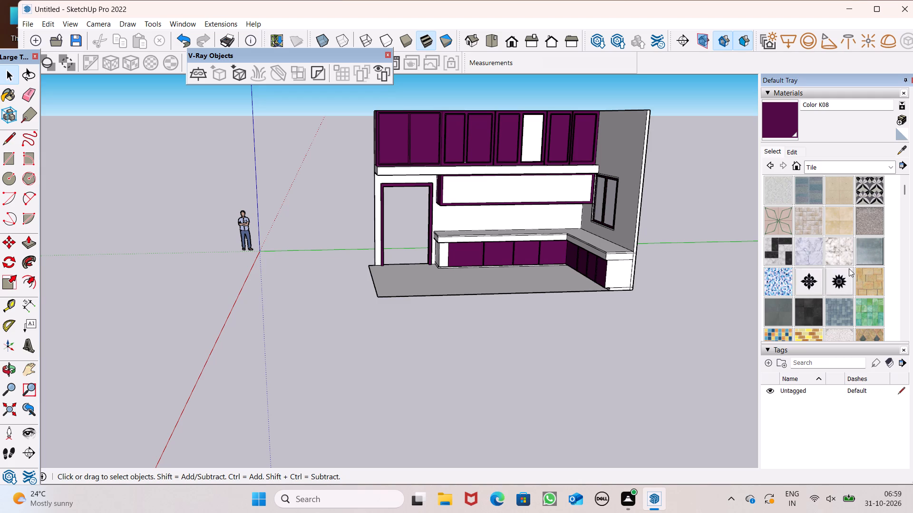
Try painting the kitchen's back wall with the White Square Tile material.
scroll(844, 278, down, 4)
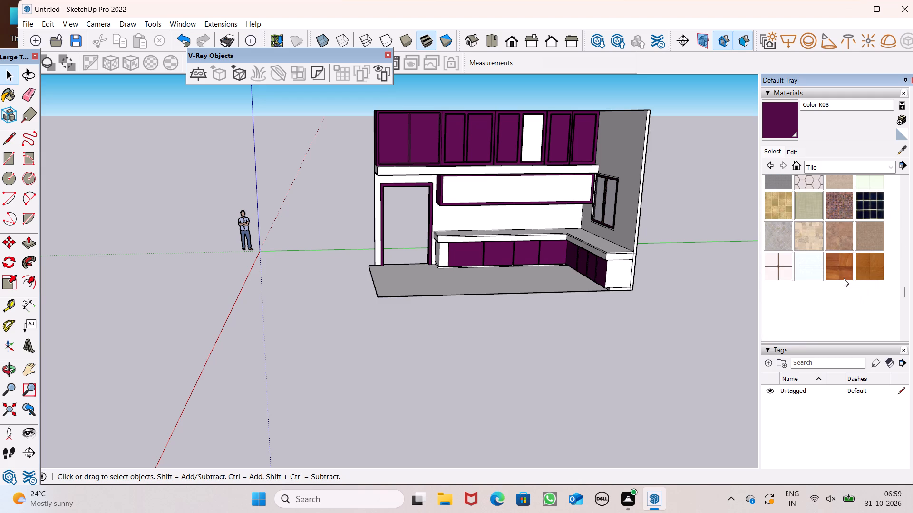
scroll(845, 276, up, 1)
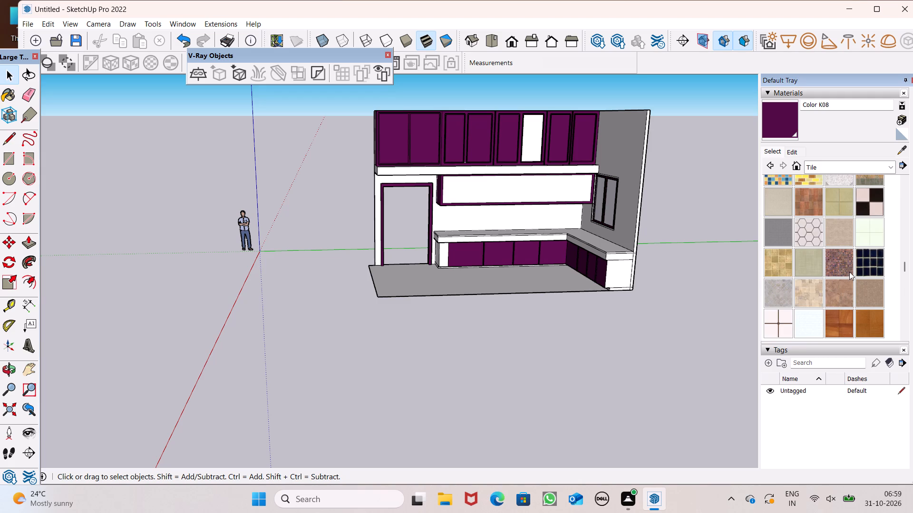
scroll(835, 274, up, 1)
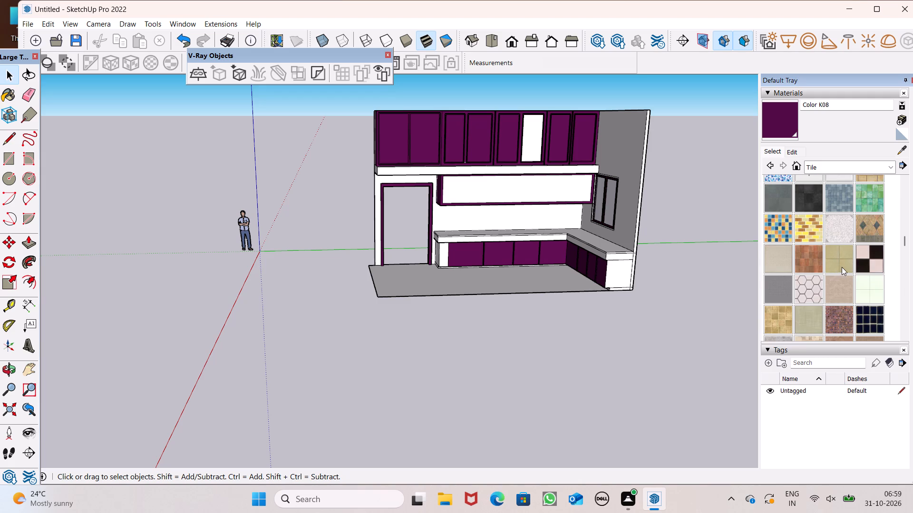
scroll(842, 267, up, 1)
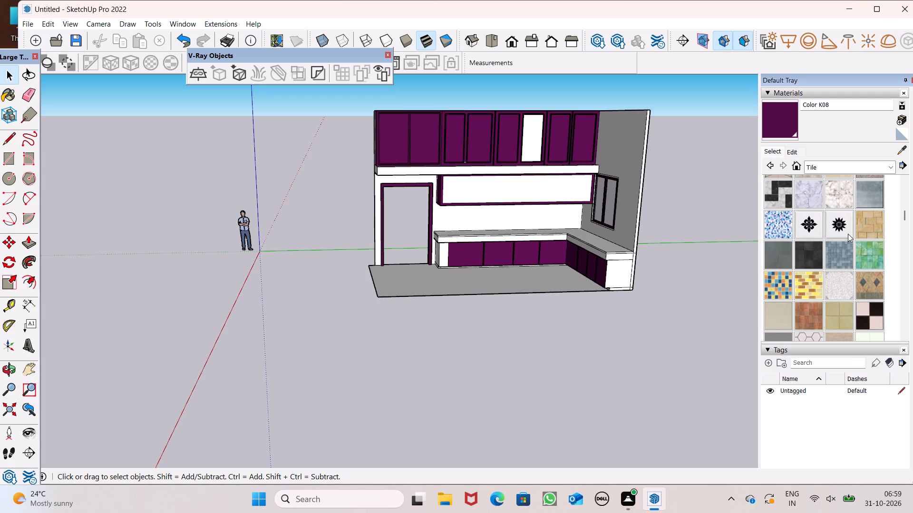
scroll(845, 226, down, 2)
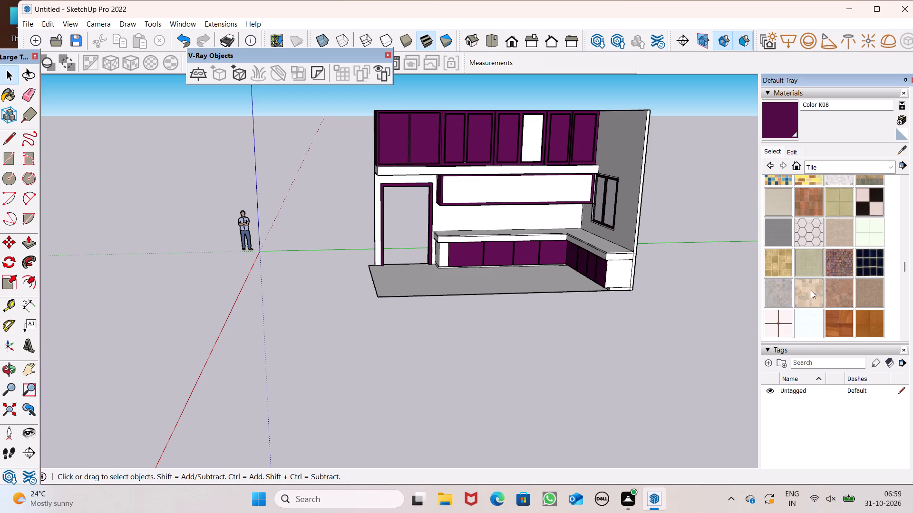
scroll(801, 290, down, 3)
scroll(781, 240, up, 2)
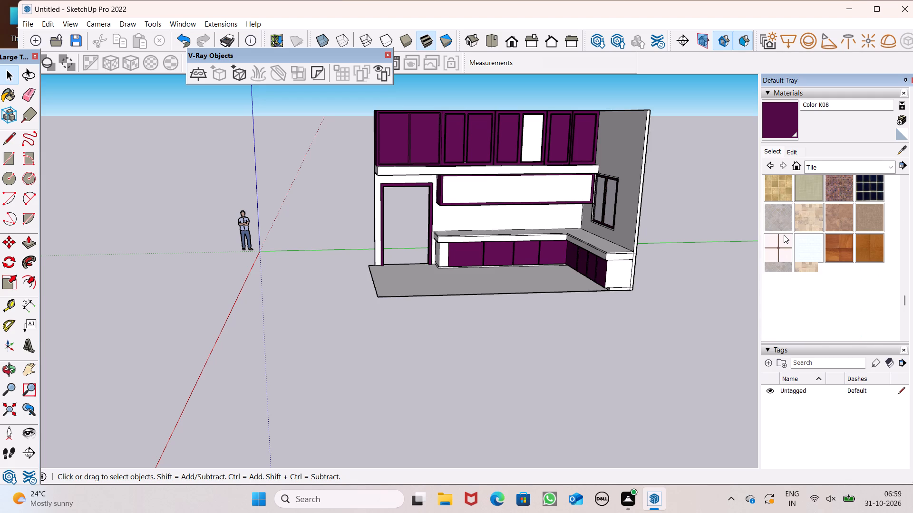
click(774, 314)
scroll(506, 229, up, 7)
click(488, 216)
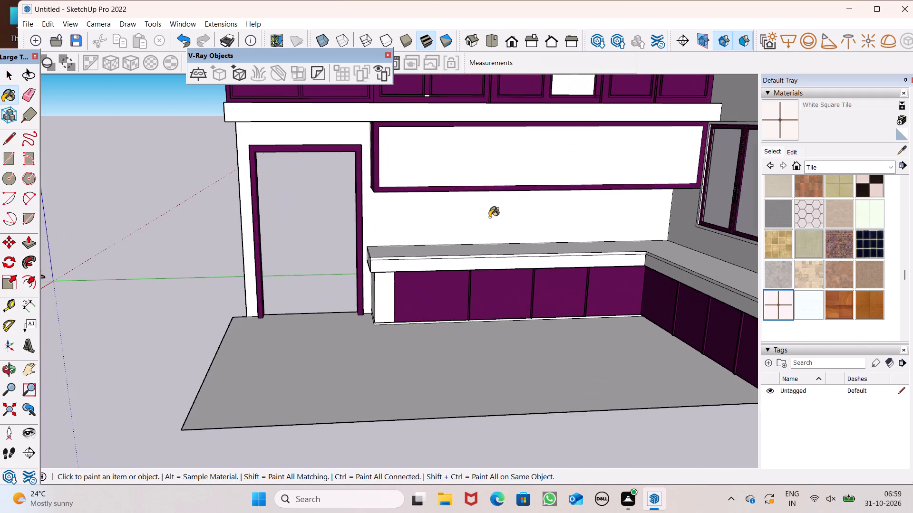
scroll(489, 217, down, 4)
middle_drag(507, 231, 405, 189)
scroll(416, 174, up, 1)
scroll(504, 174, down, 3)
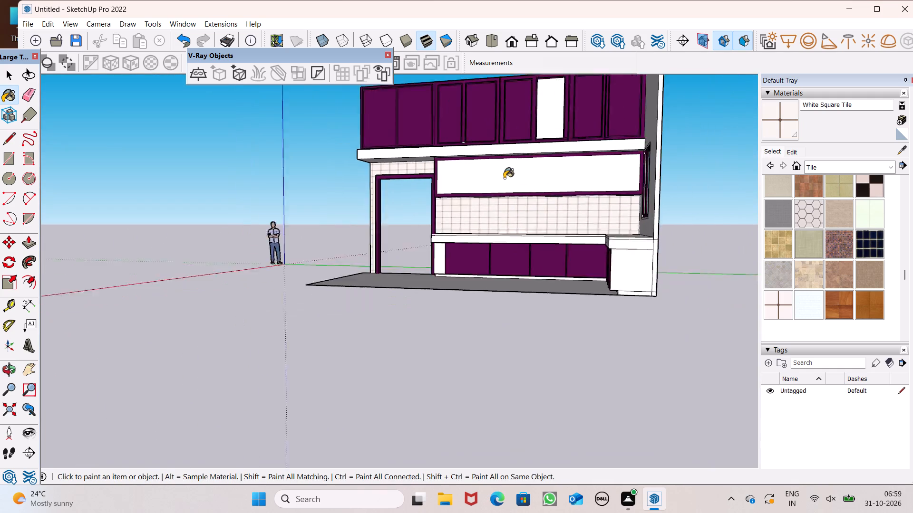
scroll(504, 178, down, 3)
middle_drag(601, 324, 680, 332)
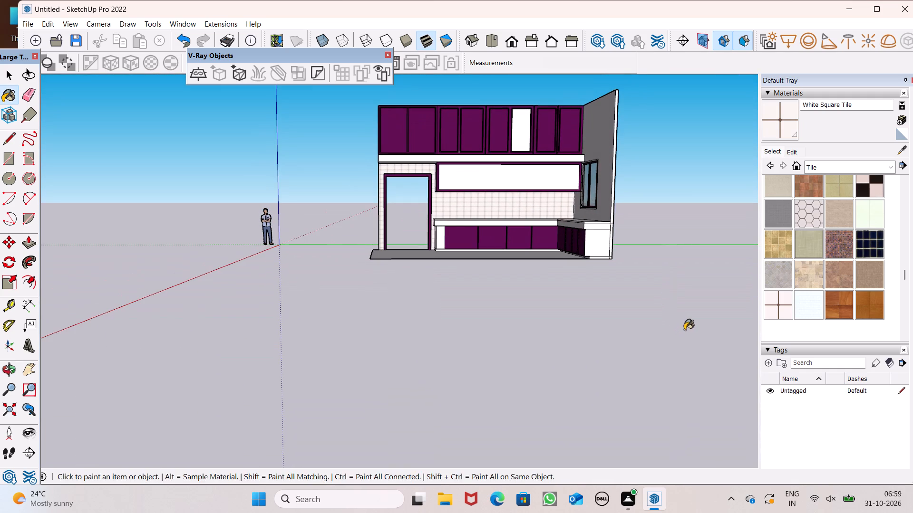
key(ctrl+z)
Draw a line across the back wall from the shelf box's lower rear corner to the adjacent door frame edge.
scroll(488, 176, up, 8)
middle_drag(476, 191, 595, 178)
scroll(478, 191, up, 1)
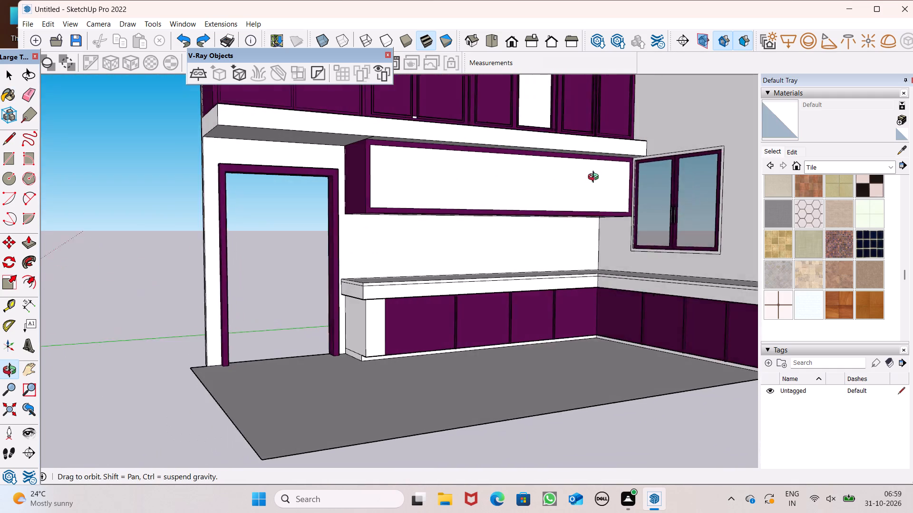
middle_drag(595, 178, 597, 151)
click(7, 138)
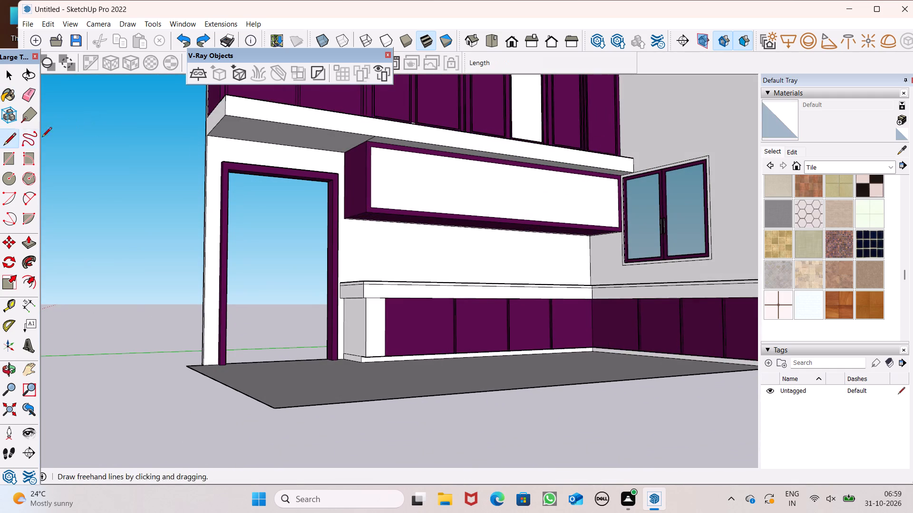
scroll(208, 184, up, 7)
scroll(427, 246, up, 6)
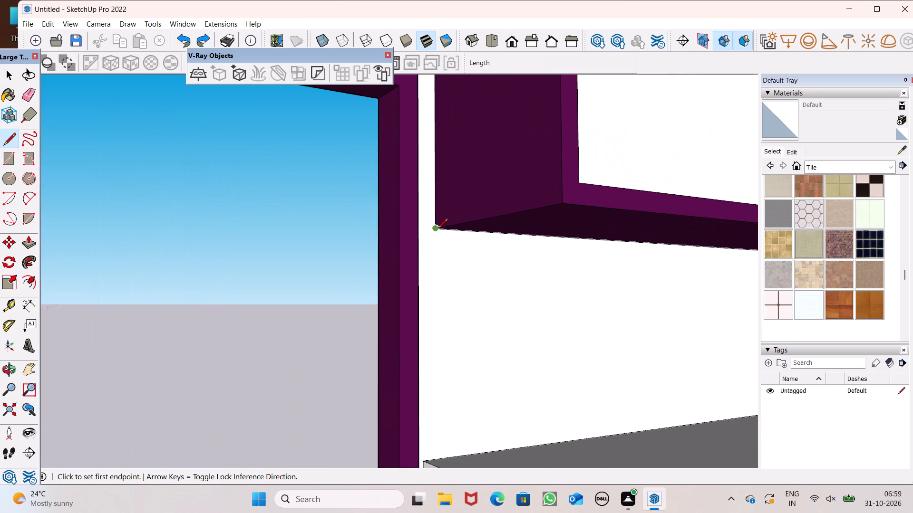
click(438, 229)
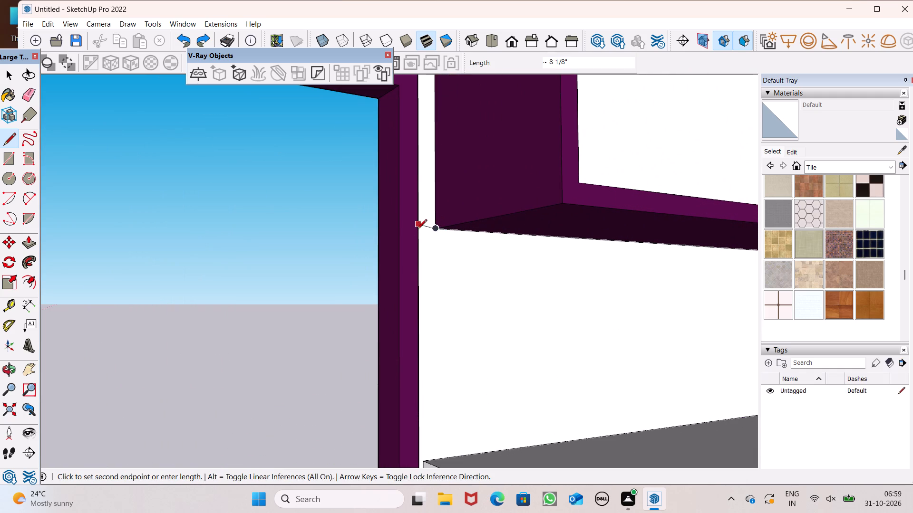
scroll(427, 234, up, 8)
middle_drag(431, 227, 353, 379)
scroll(354, 379, up, 1)
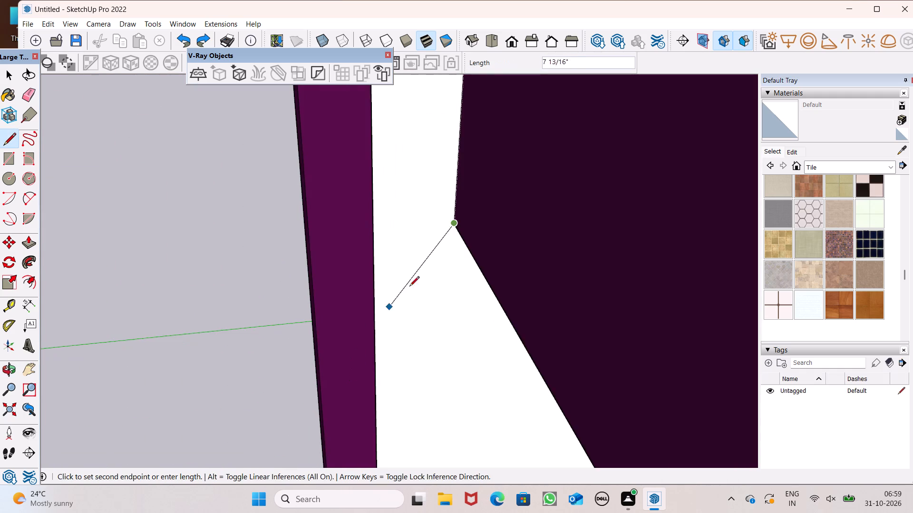
scroll(415, 264, up, 5)
middle_drag(343, 224, 205, 263)
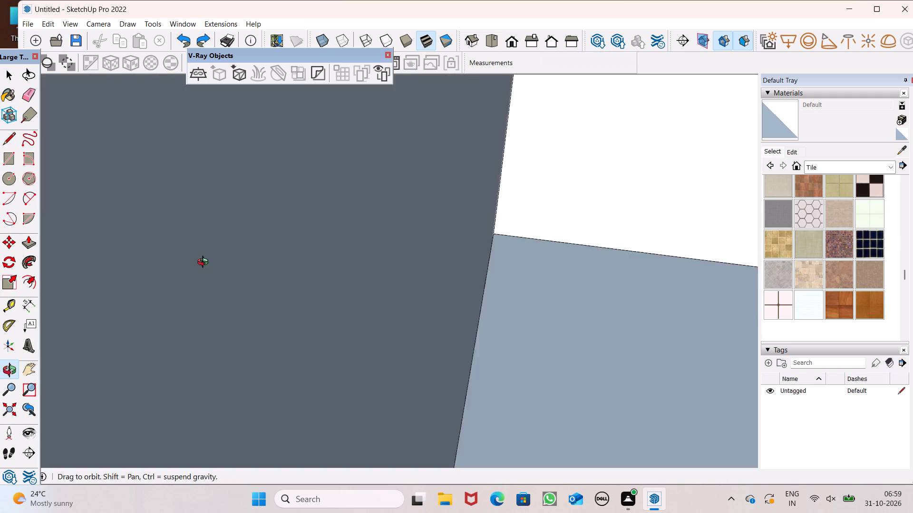
middle_drag(205, 263, 284, 271)
scroll(361, 230, up, 6)
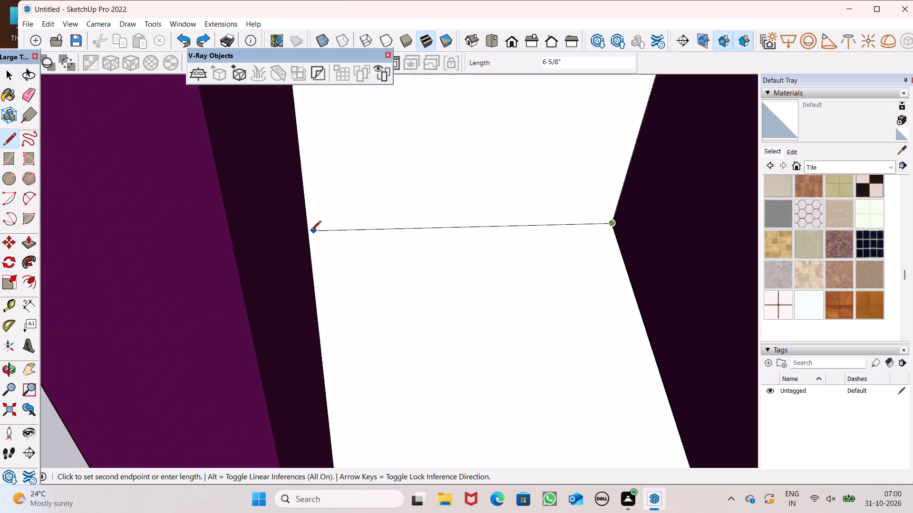
click(306, 211)
scroll(303, 189, down, 8)
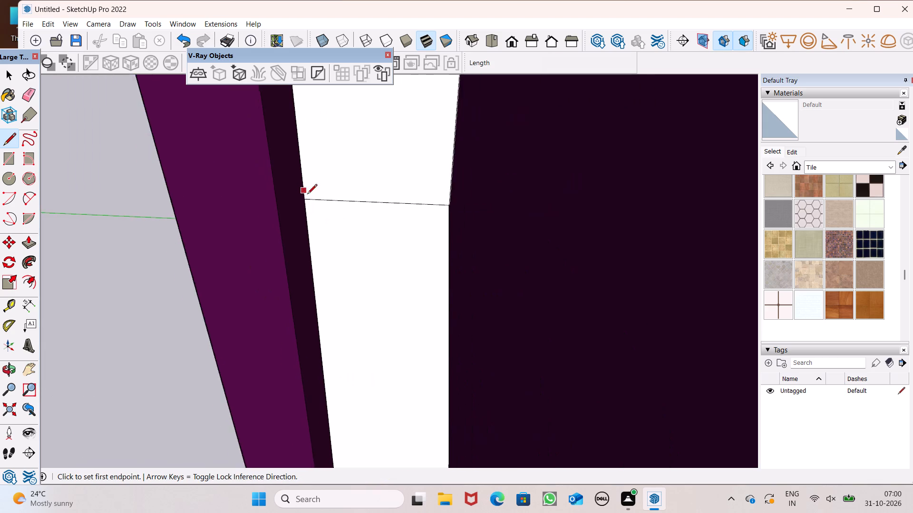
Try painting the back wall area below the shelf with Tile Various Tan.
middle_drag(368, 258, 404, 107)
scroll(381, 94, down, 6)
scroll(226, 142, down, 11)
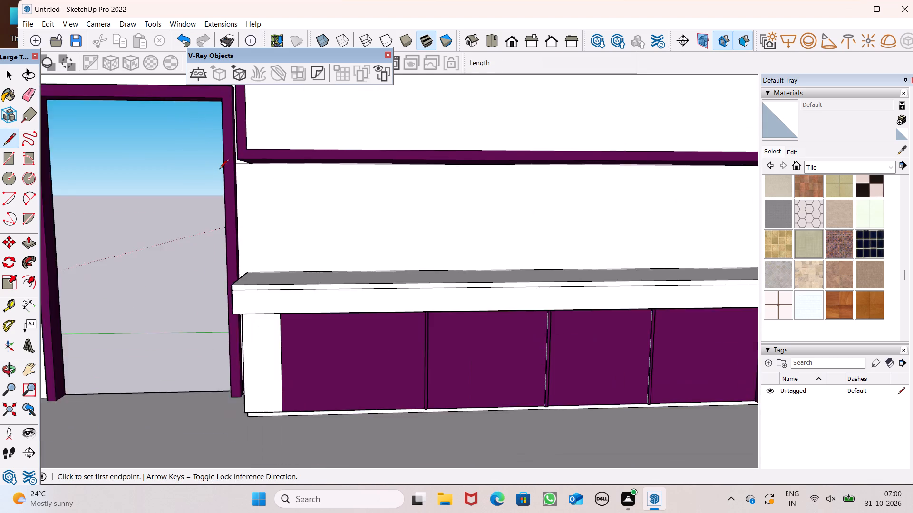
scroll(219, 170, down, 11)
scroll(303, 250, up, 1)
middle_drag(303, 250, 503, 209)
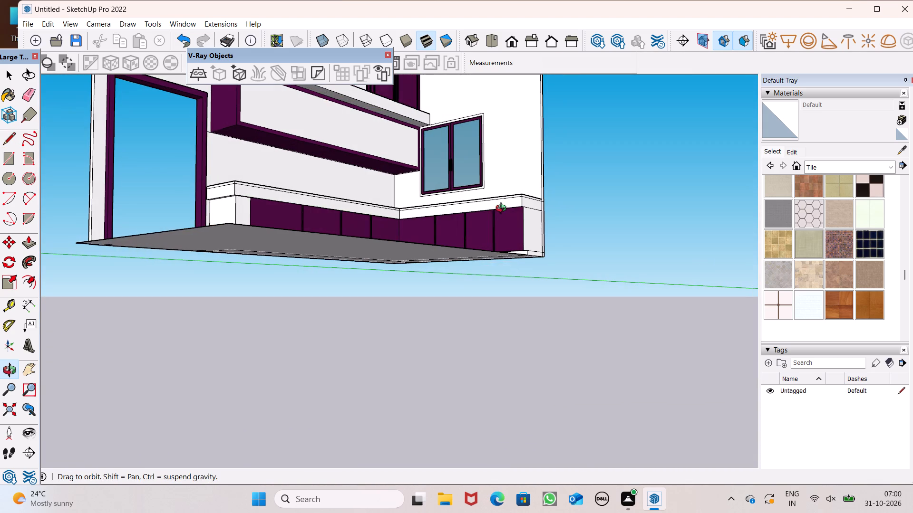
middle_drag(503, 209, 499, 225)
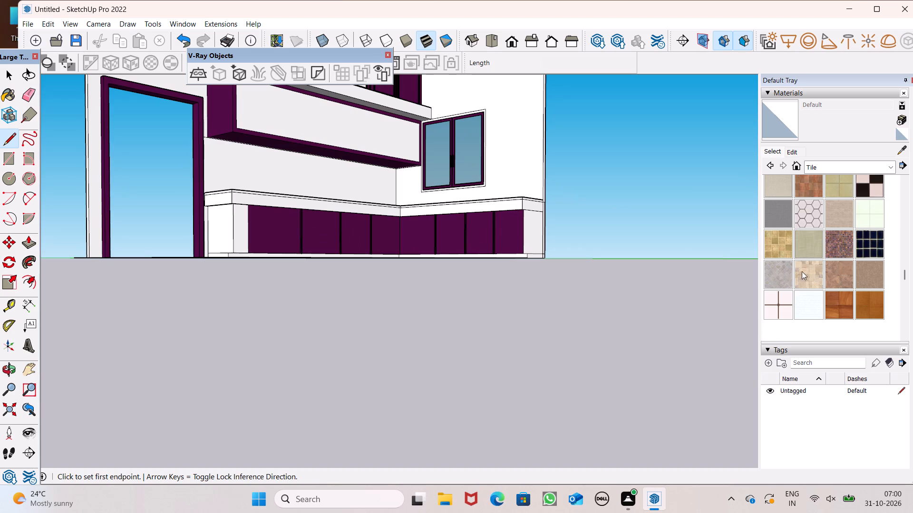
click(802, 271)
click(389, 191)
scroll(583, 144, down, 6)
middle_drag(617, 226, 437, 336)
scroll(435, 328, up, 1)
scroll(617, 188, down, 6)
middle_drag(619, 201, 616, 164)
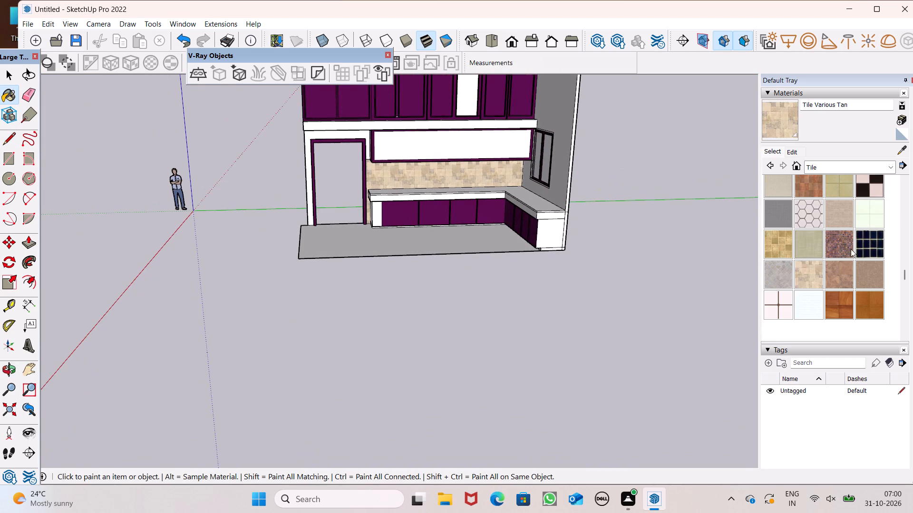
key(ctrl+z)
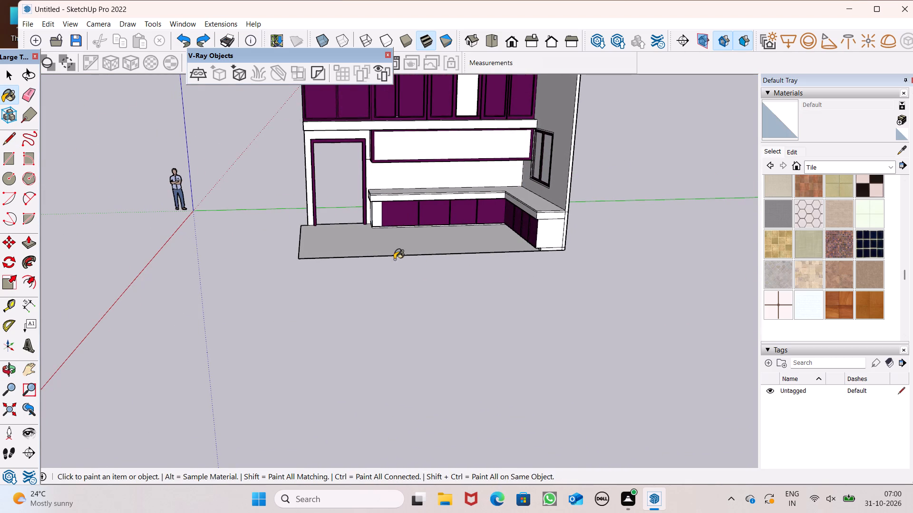
Draw a line across the back wall from the countertop's rear corner beside the door to the door frame edge.
scroll(309, 245, up, 5)
key(space)
scroll(394, 211, up, 8)
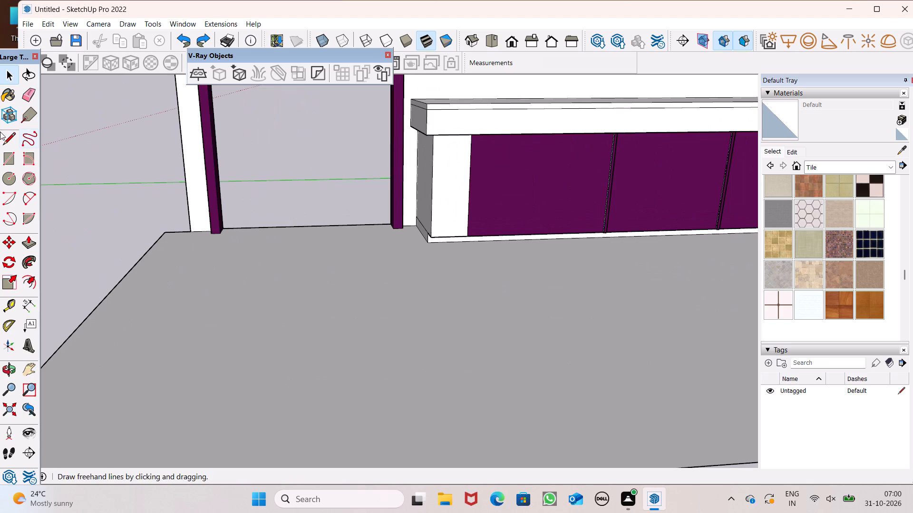
click(6, 134)
scroll(365, 100, up, 7)
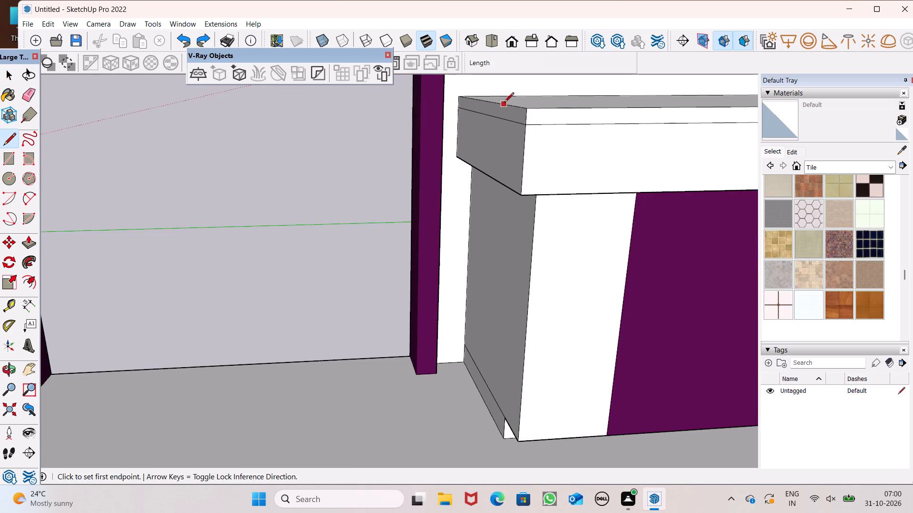
scroll(488, 99, up, 4)
middle_drag(486, 106, 430, 166)
scroll(436, 142, down, 5)
scroll(459, 108, up, 6)
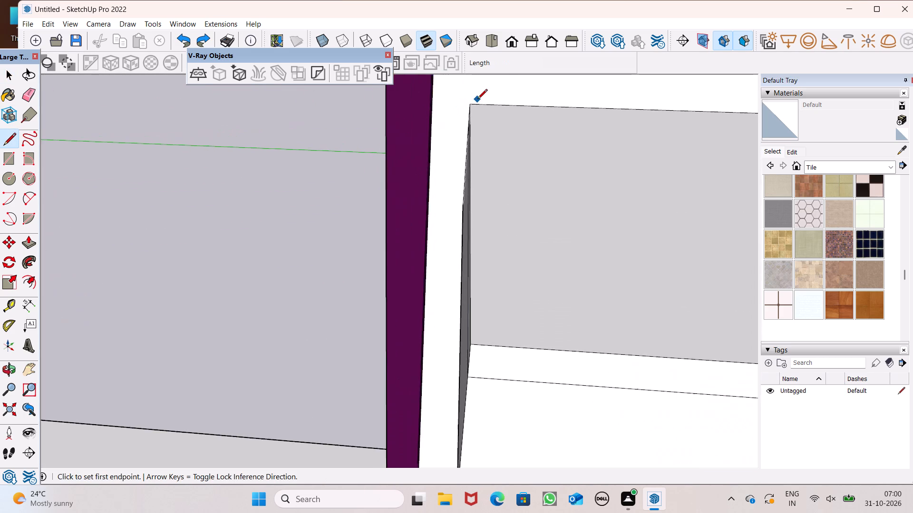
scroll(477, 100, up, 6)
click(466, 110)
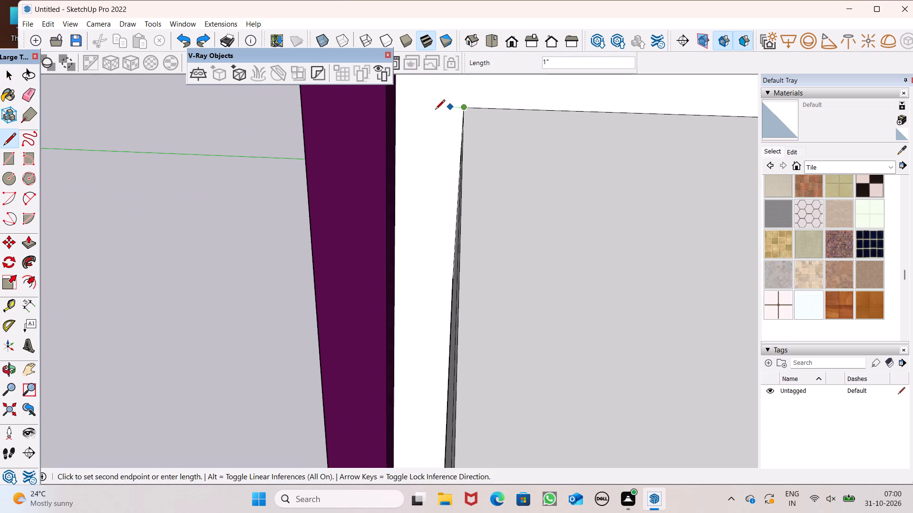
click(392, 108)
key(space)
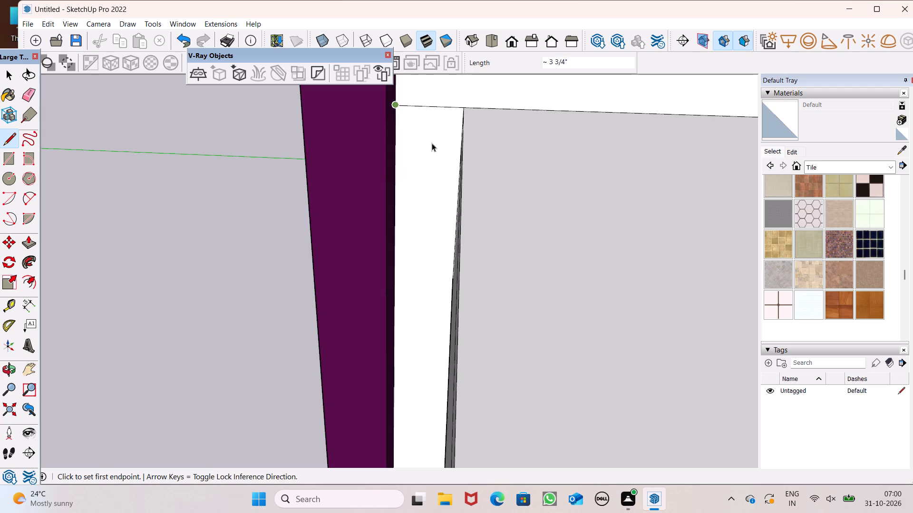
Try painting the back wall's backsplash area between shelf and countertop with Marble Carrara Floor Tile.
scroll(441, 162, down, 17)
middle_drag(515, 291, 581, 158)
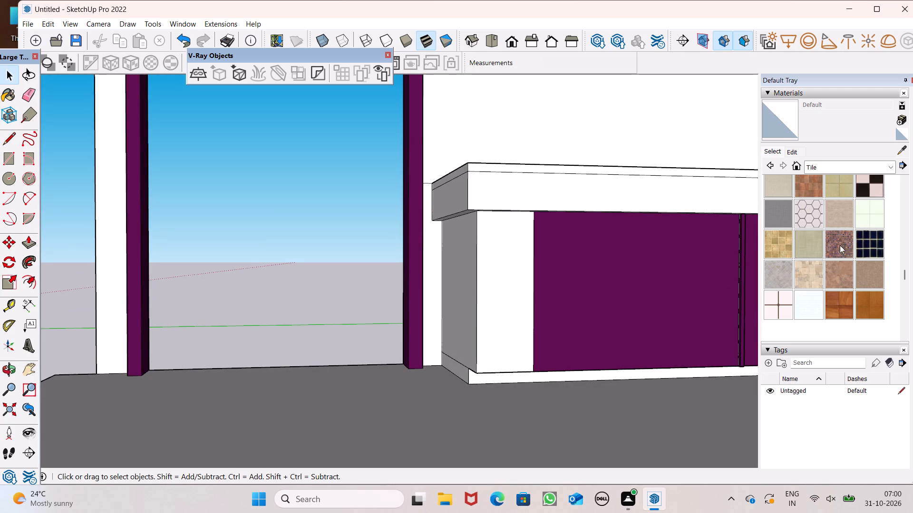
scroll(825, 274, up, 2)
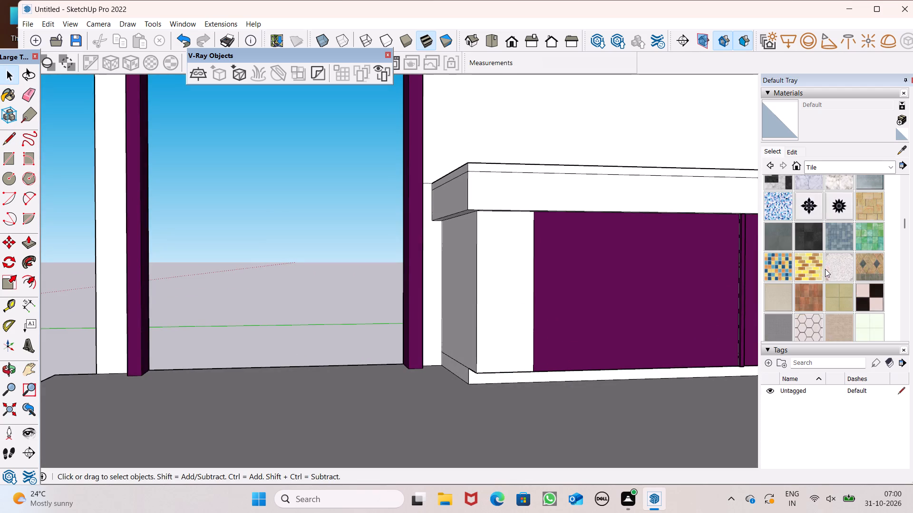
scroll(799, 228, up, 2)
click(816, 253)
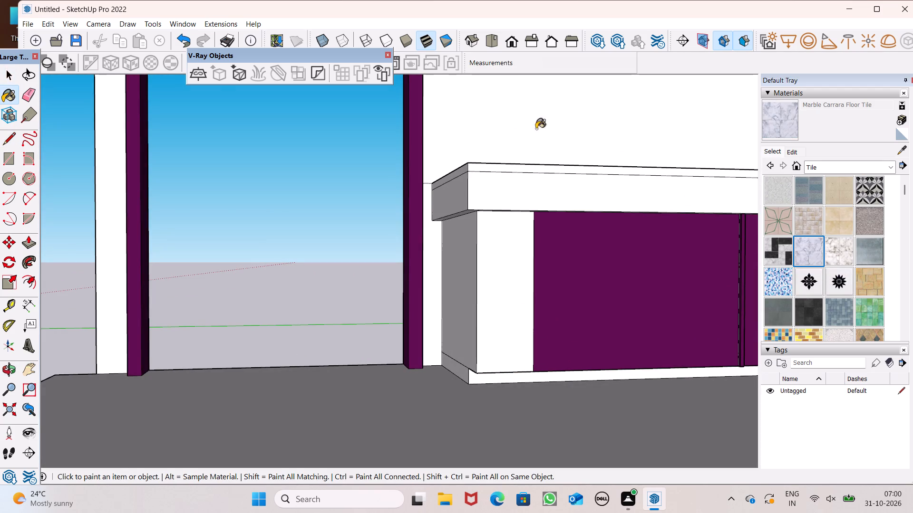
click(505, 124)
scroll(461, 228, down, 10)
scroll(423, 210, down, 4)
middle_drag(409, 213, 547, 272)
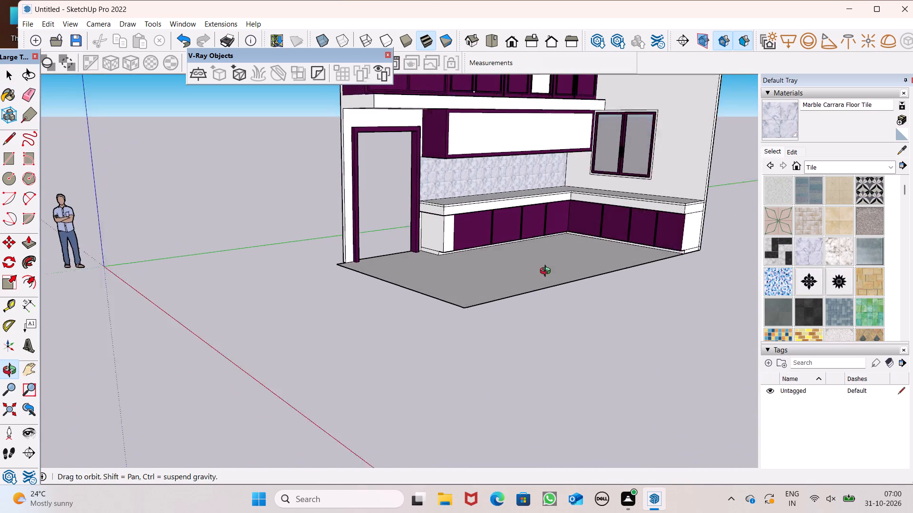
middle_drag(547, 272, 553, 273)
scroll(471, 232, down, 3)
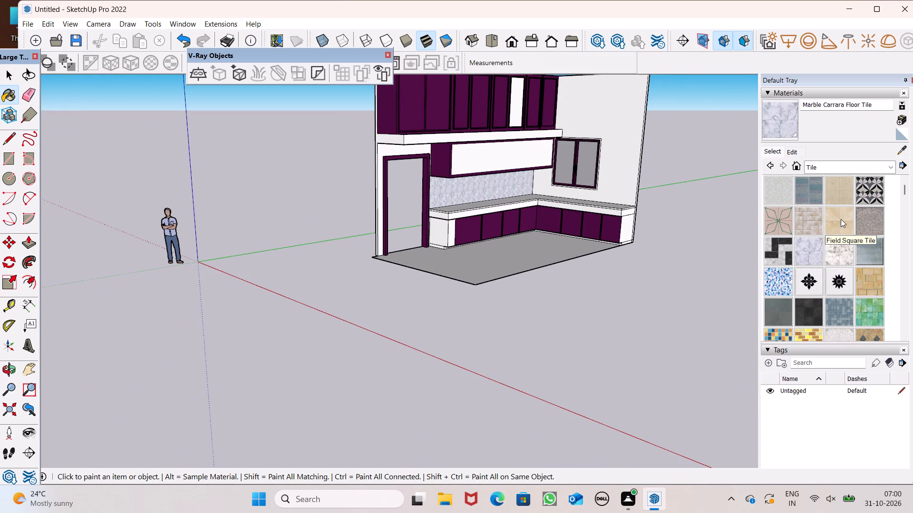
Paint the back wall's backsplash area between shelf and countertop with Field Square Tile.
click(841, 219)
click(453, 198)
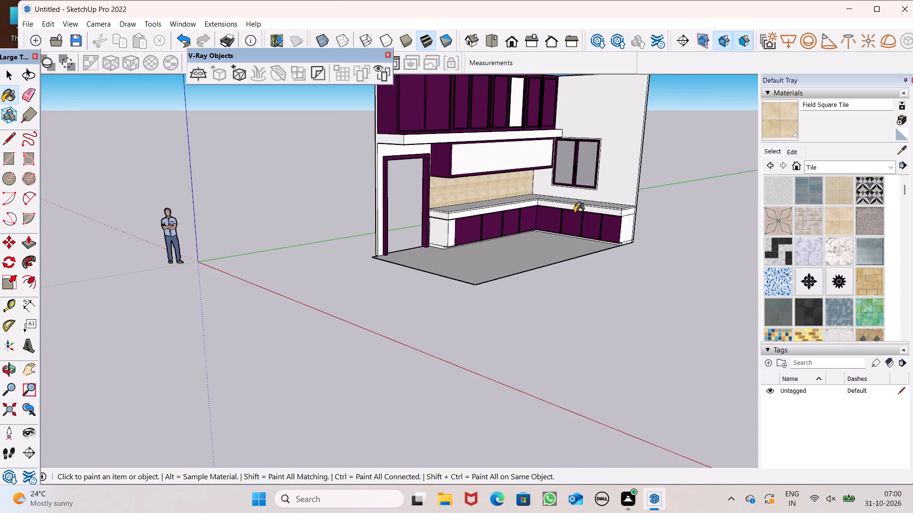
key(space)
key(space)
Draw a line across the window wall from the window frame's lower outer corner to the wall's open end.
scroll(470, 227, down, 2)
middle_drag(683, 269, 709, 248)
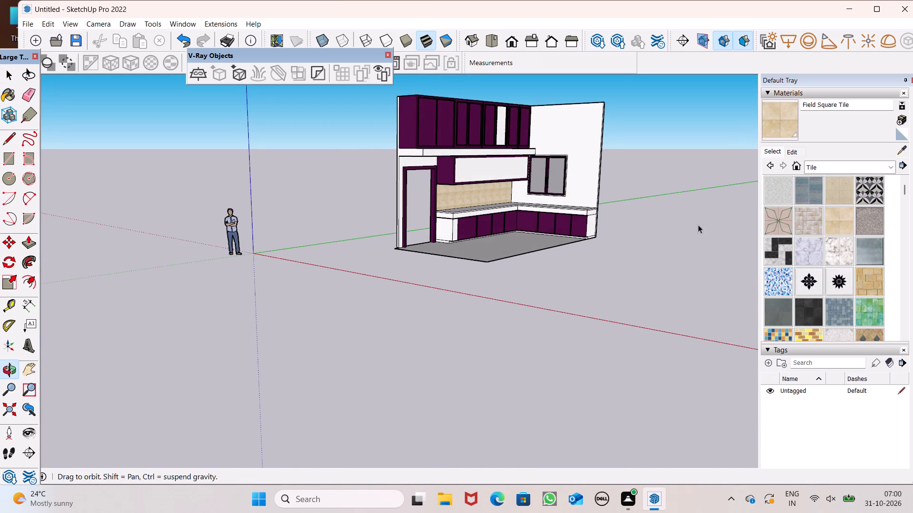
scroll(596, 185, up, 3)
click(15, 139)
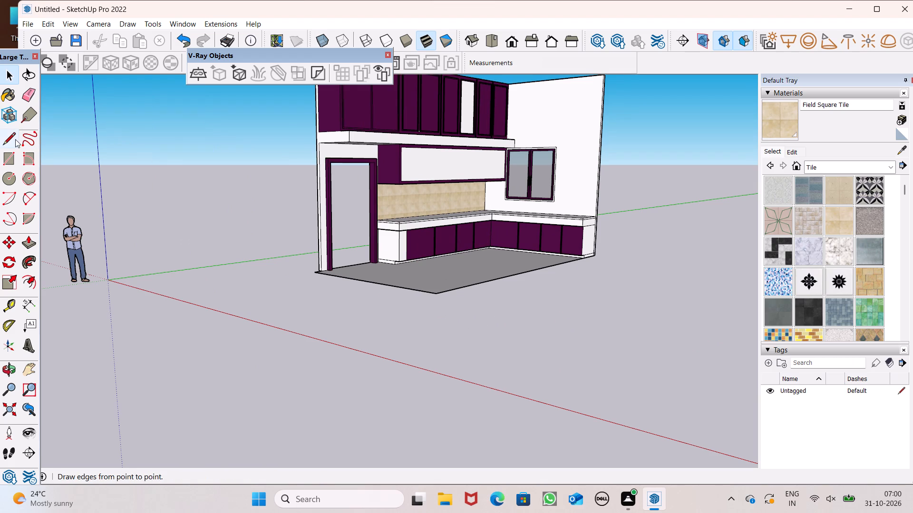
scroll(589, 208, up, 7)
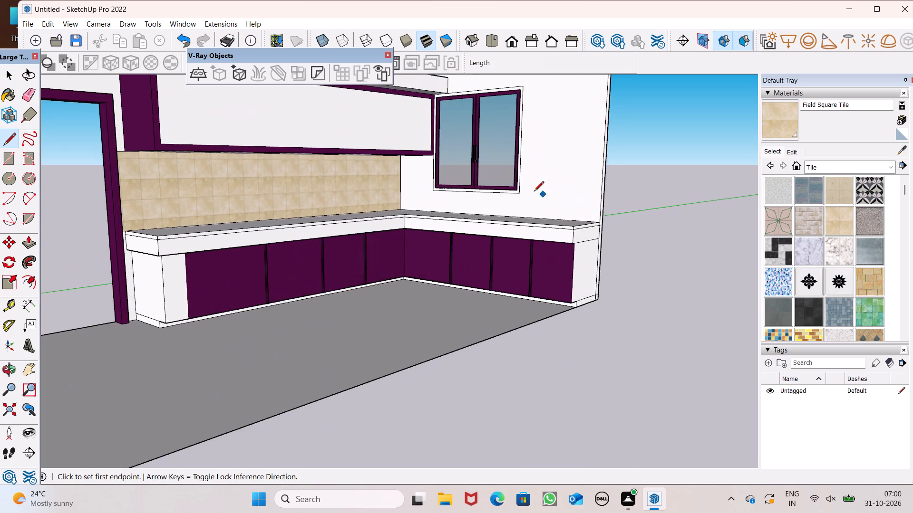
scroll(531, 193, up, 6)
click(510, 193)
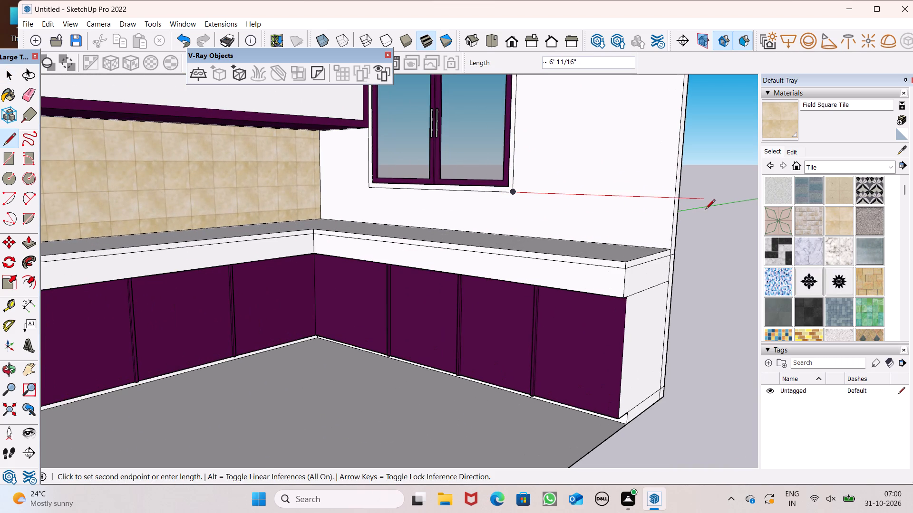
click(675, 202)
key(space)
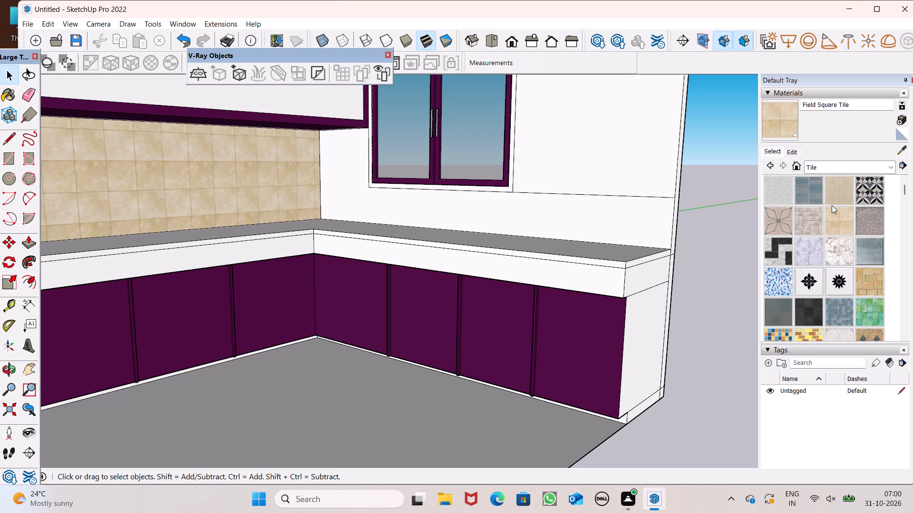
Paint the window wall area between the new line and the countertop with Field Square Tile.
click(844, 227)
click(564, 220)
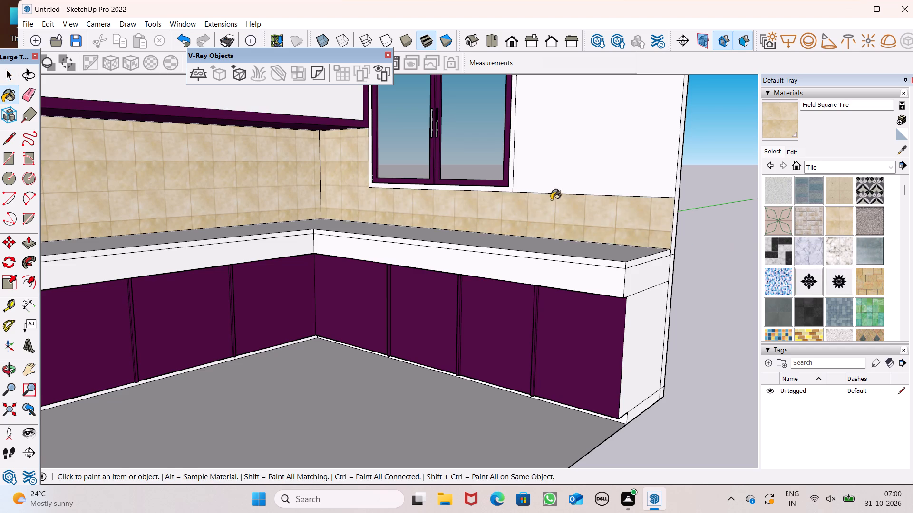
scroll(396, 189, down, 4)
scroll(504, 199, down, 5)
middle_drag(539, 203, 532, 223)
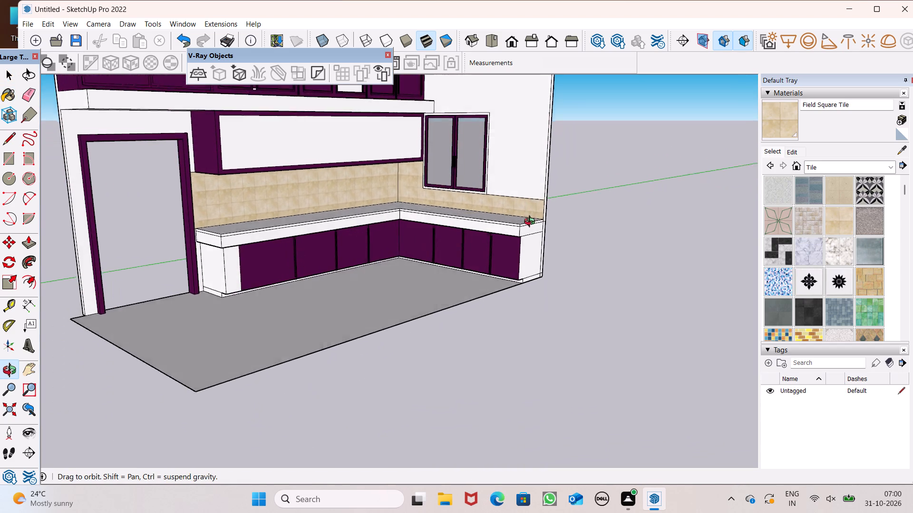
middle_drag(532, 223, 530, 226)
scroll(510, 185, down, 4)
middle_drag(501, 190, 552, 220)
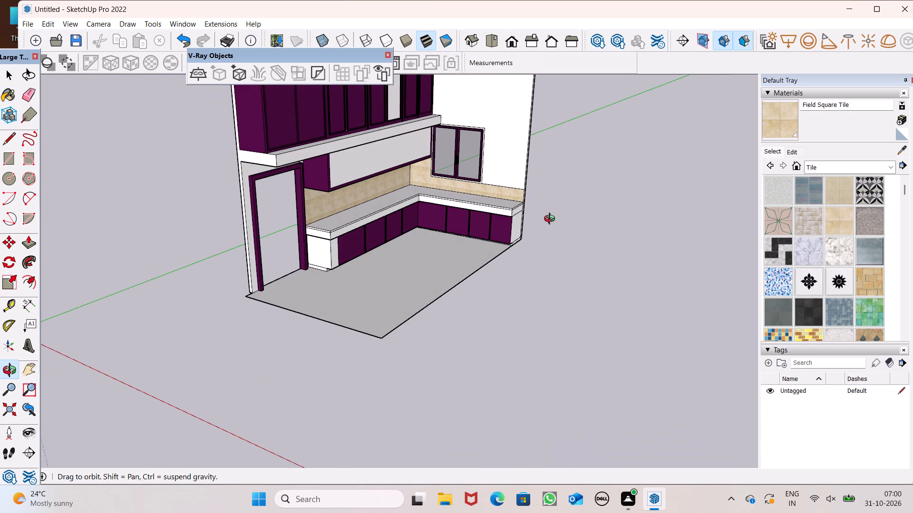
middle_drag(552, 220, 543, 219)
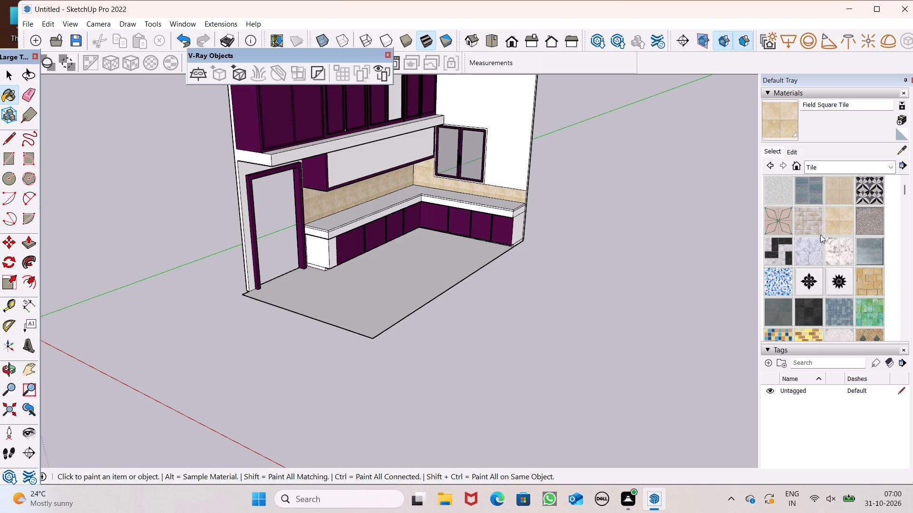
key(space)
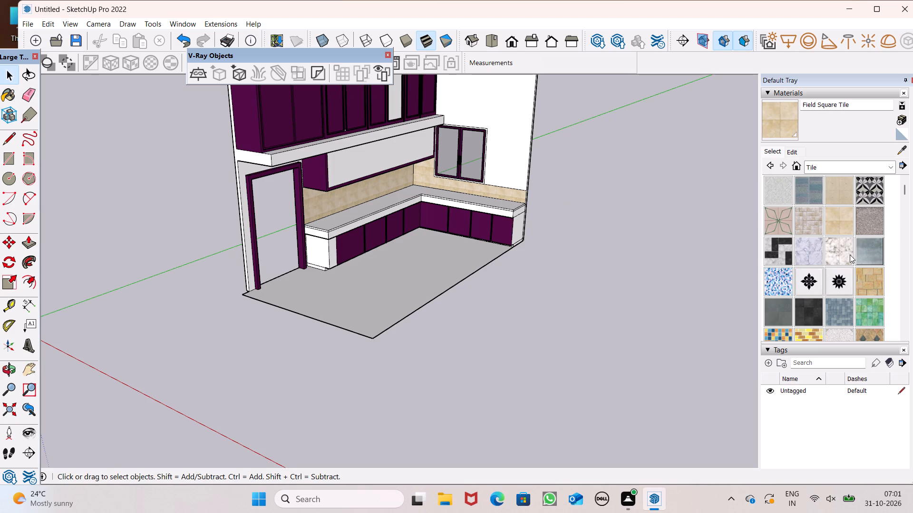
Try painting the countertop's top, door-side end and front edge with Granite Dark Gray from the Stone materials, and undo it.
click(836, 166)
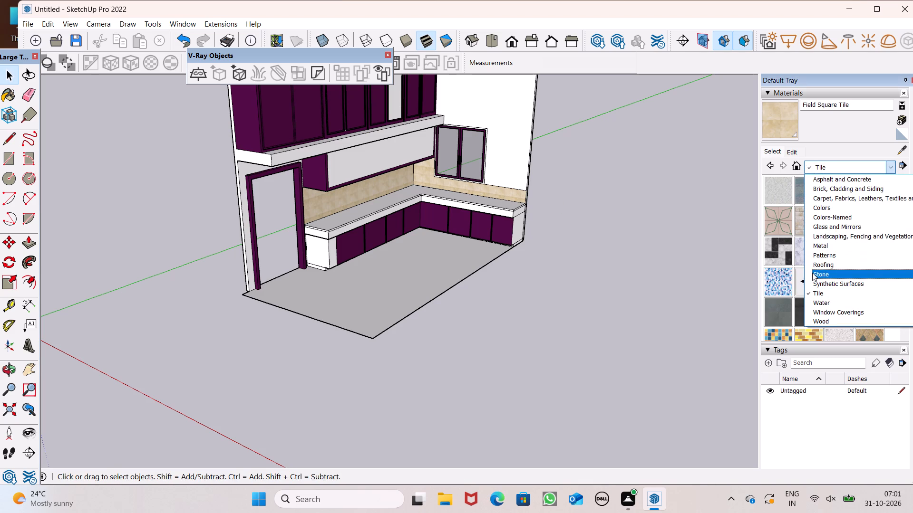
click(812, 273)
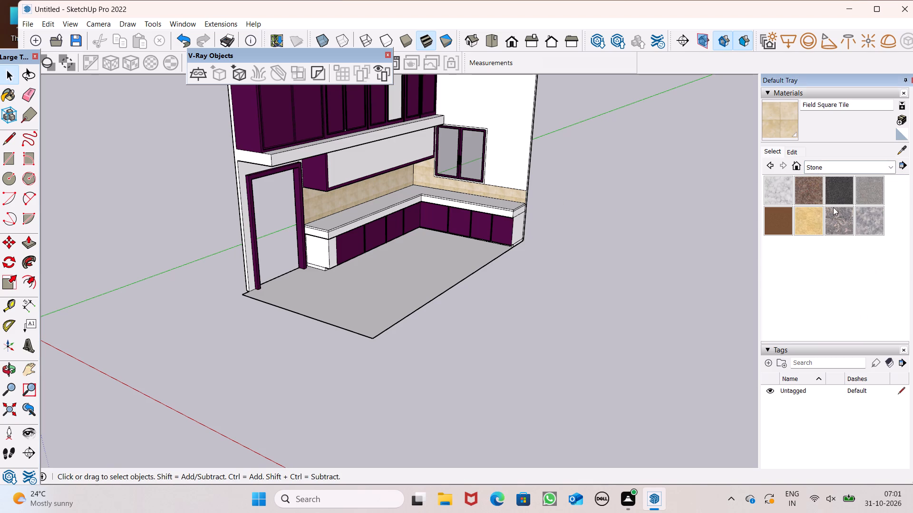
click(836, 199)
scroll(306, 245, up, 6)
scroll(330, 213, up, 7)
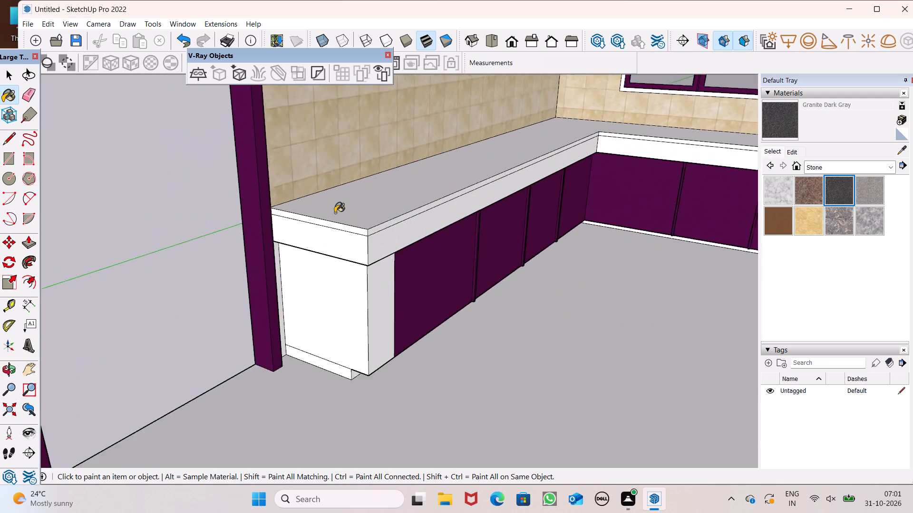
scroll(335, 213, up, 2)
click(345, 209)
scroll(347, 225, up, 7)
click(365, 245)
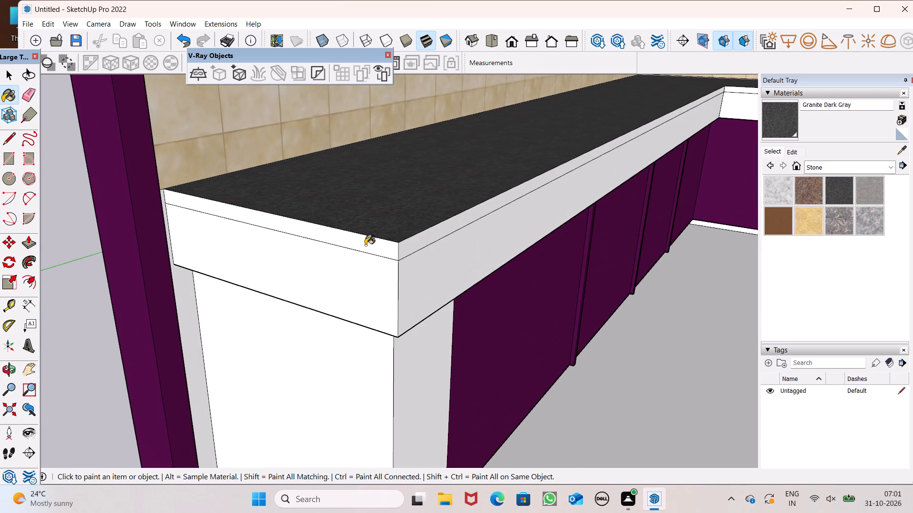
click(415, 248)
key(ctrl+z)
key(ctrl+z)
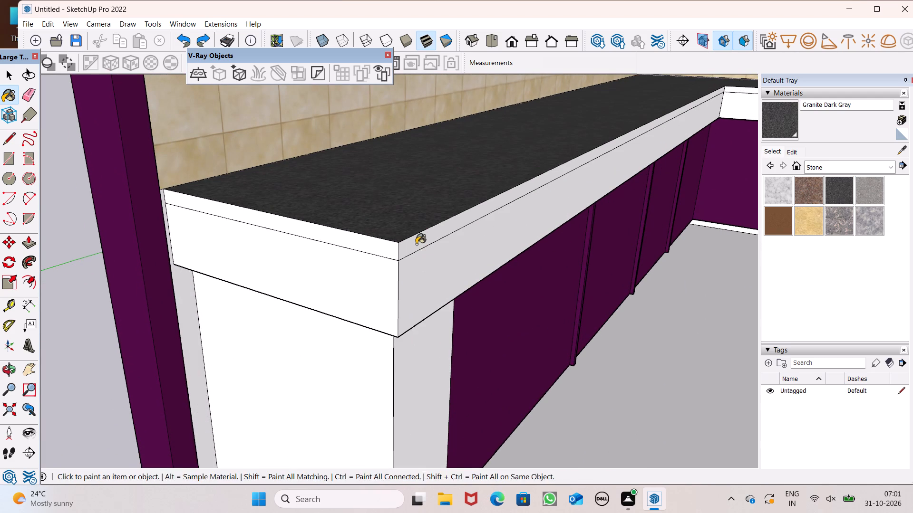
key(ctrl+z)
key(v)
Draw a rectangle about 2' 4" by 2' 2" on the back wall countertop, near the backsplash.
scroll(405, 223, down, 10)
middle_drag(651, 269, 622, 273)
middle_drag(588, 280, 471, 319)
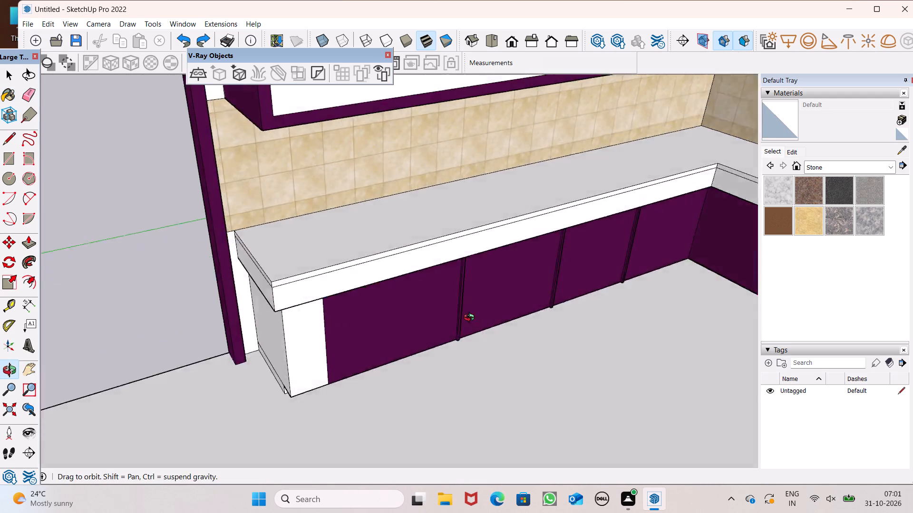
middle_drag(471, 319, 360, 322)
scroll(454, 231, down, 6)
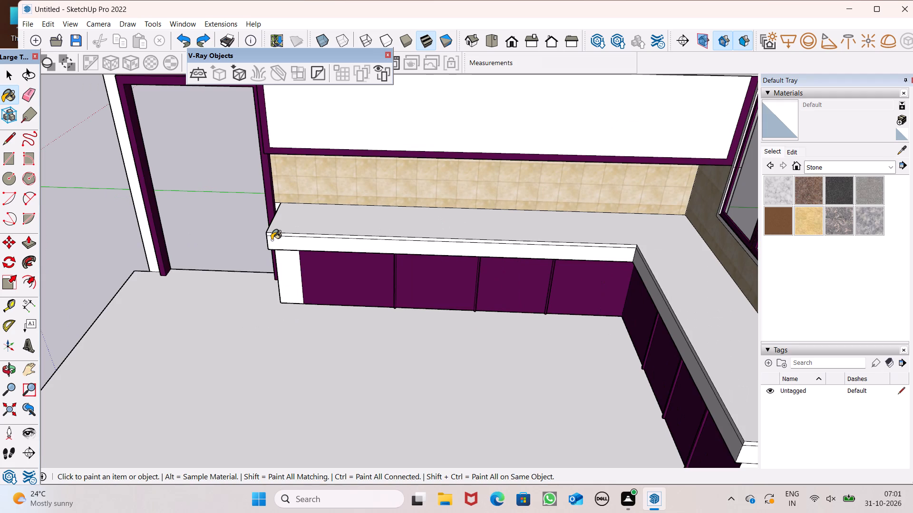
scroll(389, 218, down, 2)
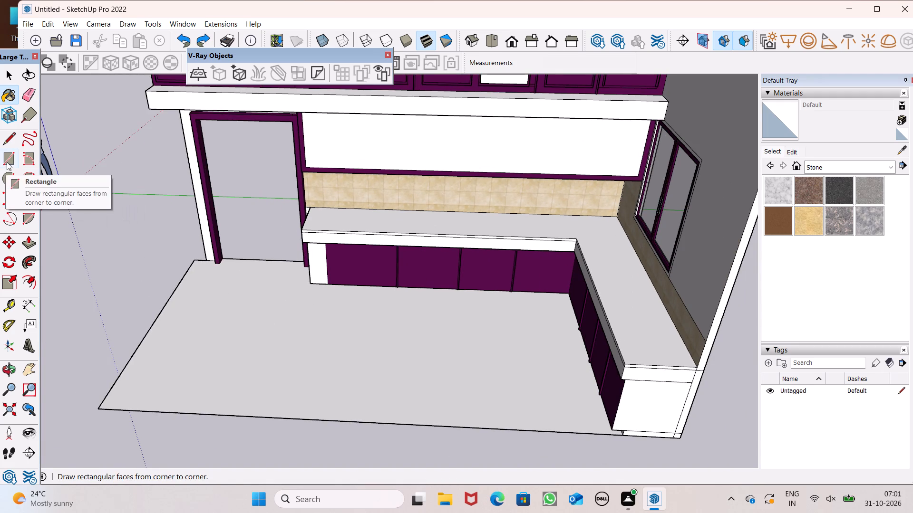
click(7, 161)
scroll(293, 184, up, 5)
scroll(417, 222, up, 5)
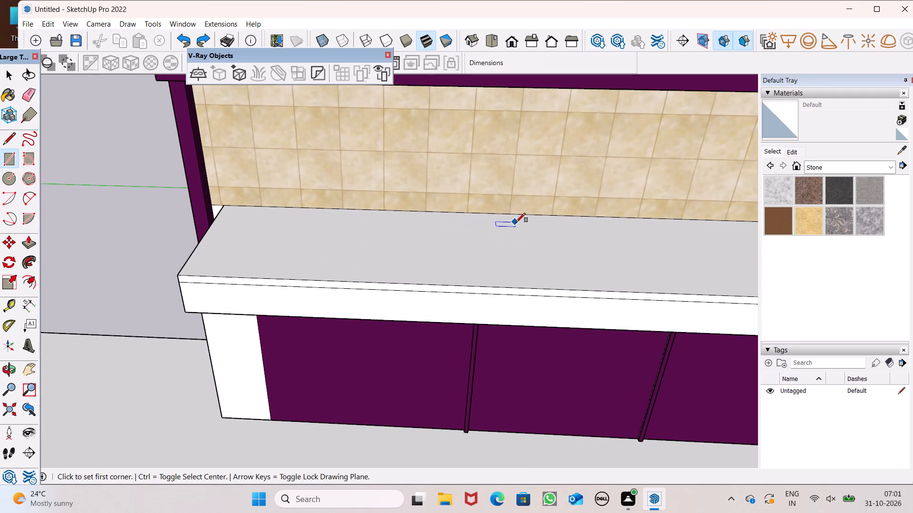
click(513, 218)
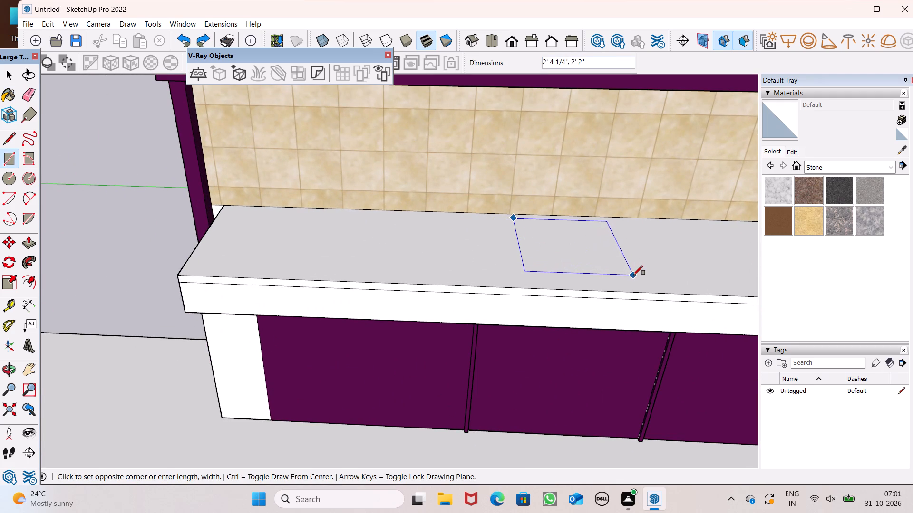
click(644, 275)
key(space)
Push the countertop rectangle downward to form a rectangular recess.
scroll(338, 219, down, 5)
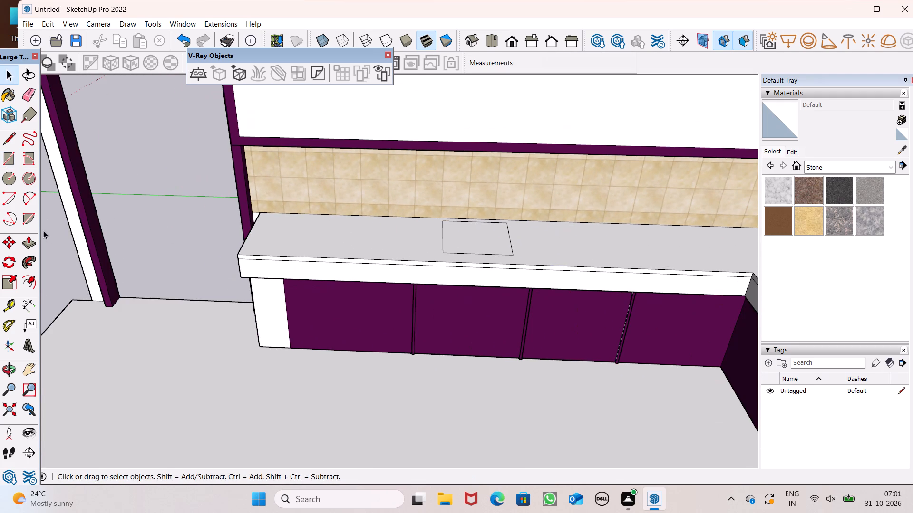
drag(29, 236, 49, 243)
scroll(491, 245, down, 2)
middle_drag(529, 255, 532, 336)
scroll(461, 245, up, 6)
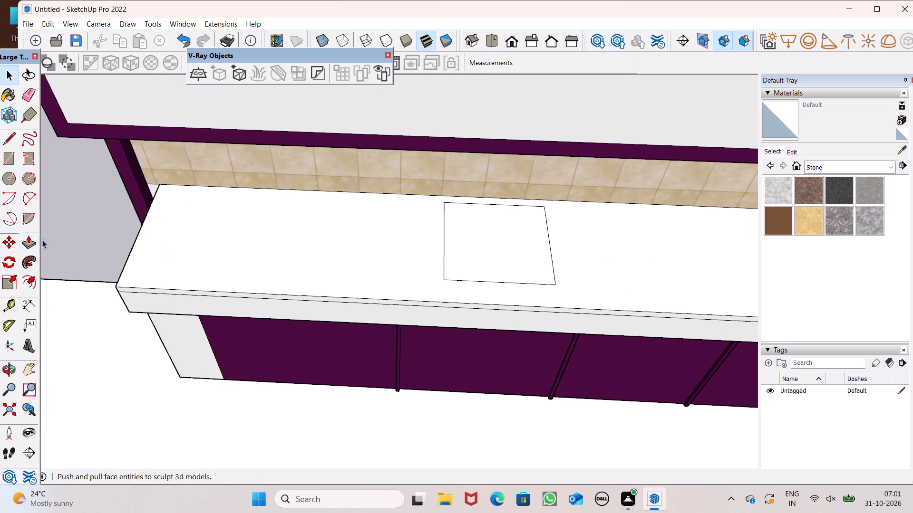
click(28, 242)
scroll(468, 250, up, 6)
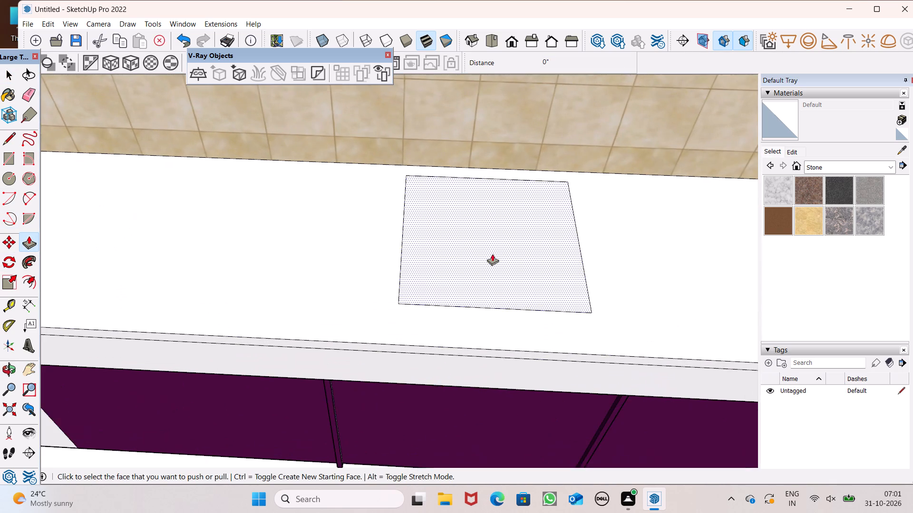
drag(492, 254, 482, 287)
key(space)
Paint the countertop's top around the recess, its back-wall front edge and its door-side end edge with Granite Dark Gray.
scroll(396, 241, down, 5)
middle_drag(423, 296, 527, 235)
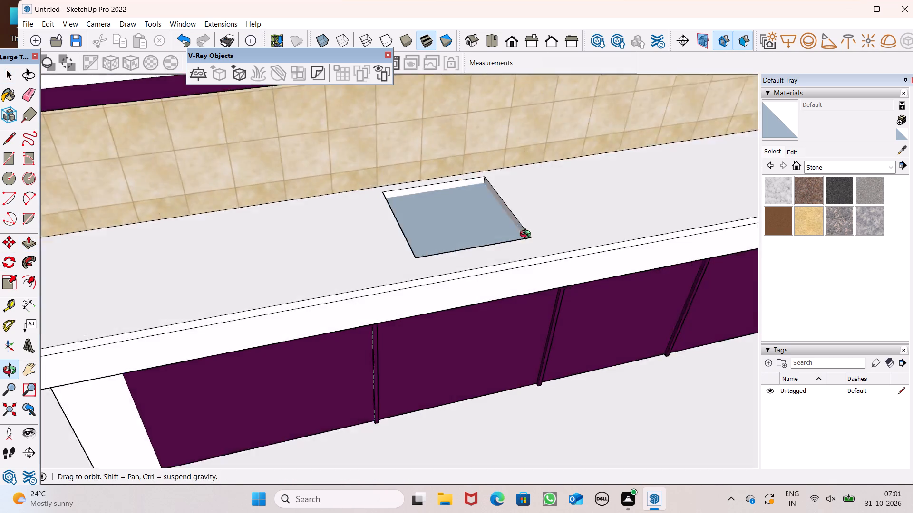
middle_drag(527, 235, 561, 186)
click(840, 195)
click(286, 239)
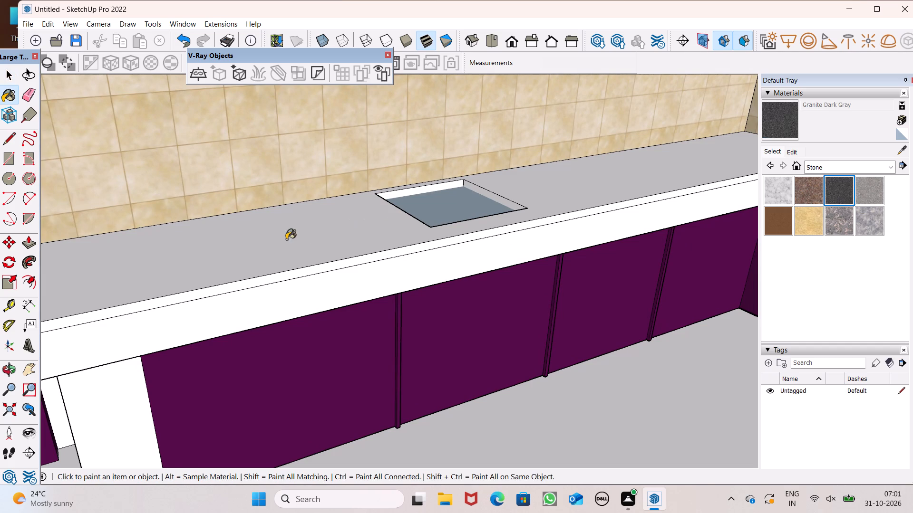
scroll(387, 251, up, 4)
click(389, 254)
scroll(387, 189, down, 11)
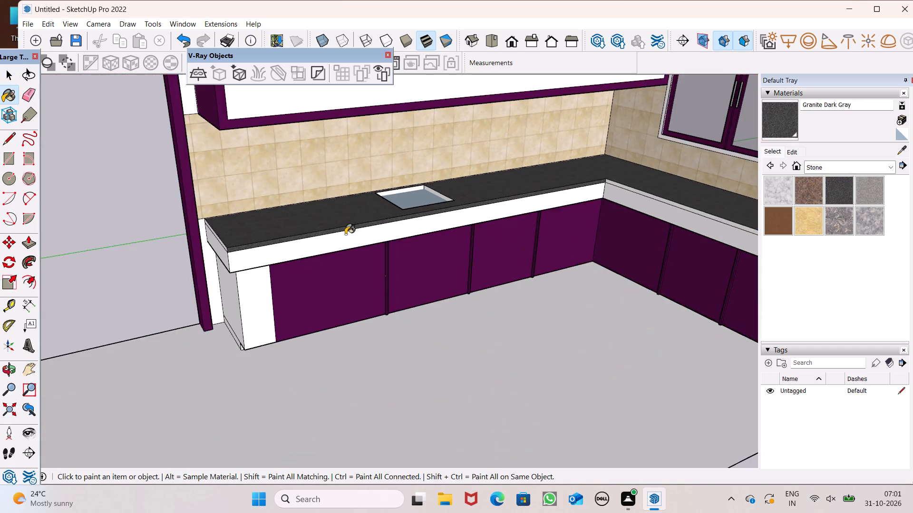
middle_drag(341, 238, 471, 182)
scroll(236, 228, up, 8)
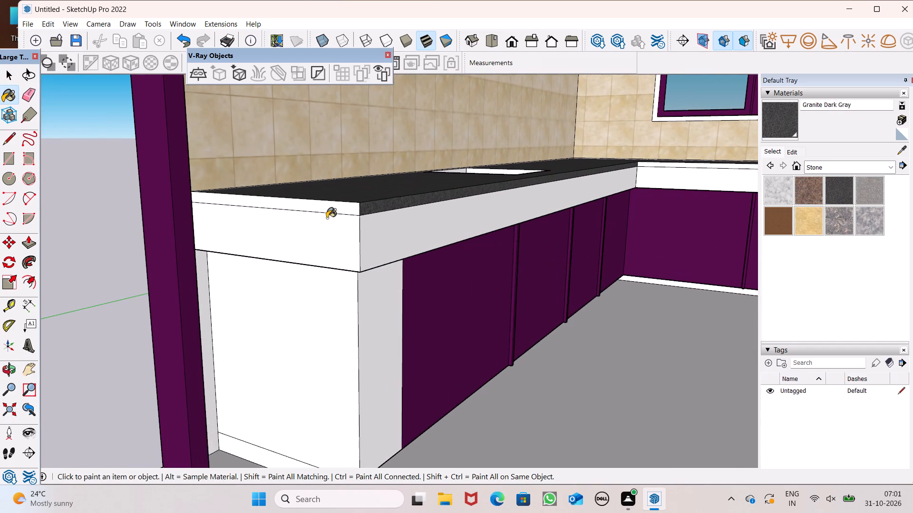
click(347, 204)
scroll(291, 223, down, 8)
Paint the window-side countertop's front edge and its far end edge with Granite Dark Gray.
scroll(586, 194, up, 10)
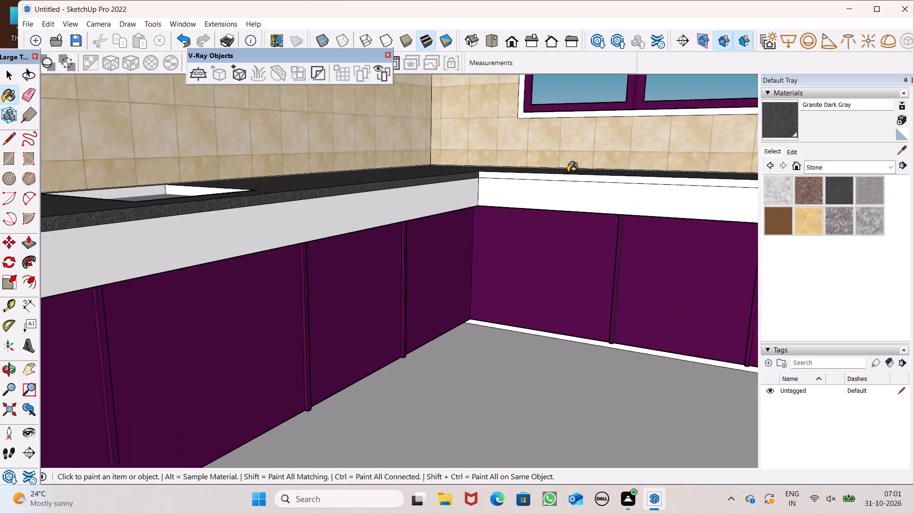
scroll(568, 172, up, 3)
click(554, 178)
scroll(471, 180, down, 12)
middle_drag(465, 231, 295, 171)
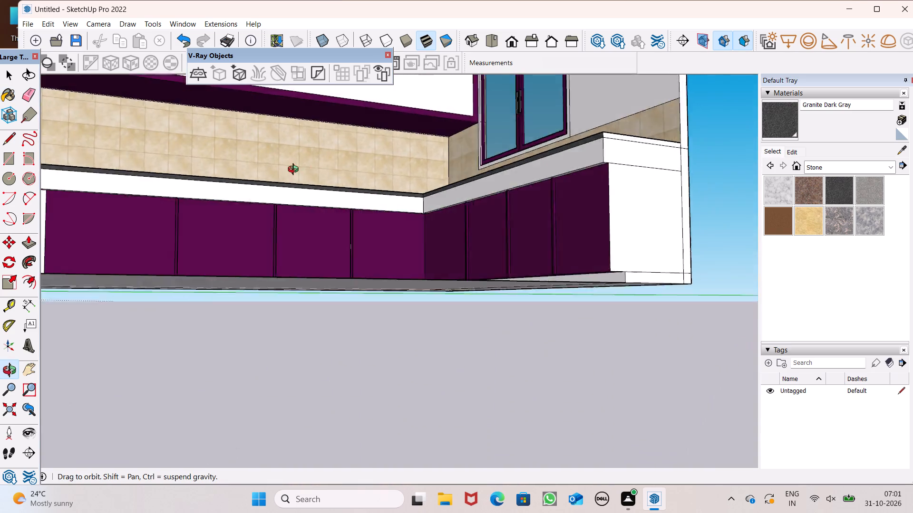
middle_drag(295, 171, 256, 184)
scroll(493, 151, up, 5)
click(608, 148)
scroll(542, 146, down, 10)
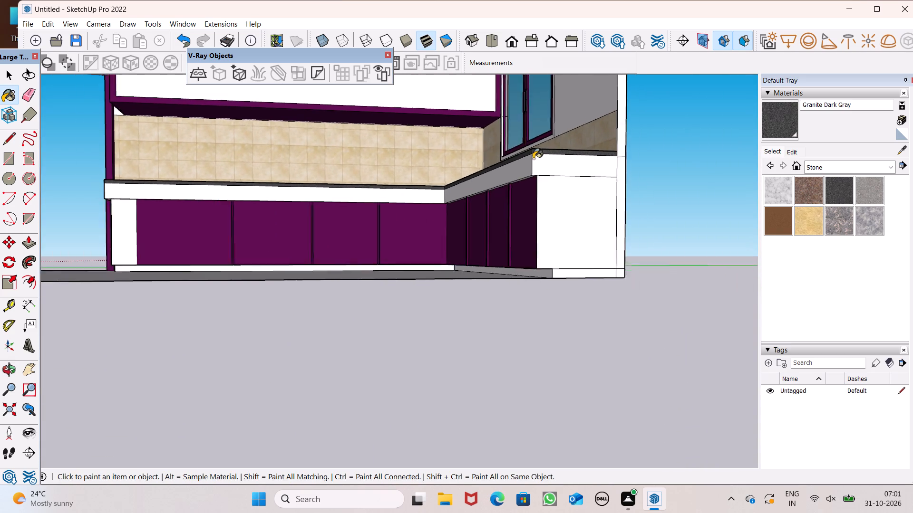
Examine the whole kitchen model from several angles and distances.
scroll(533, 159, down, 2)
middle_drag(399, 199, 653, 219)
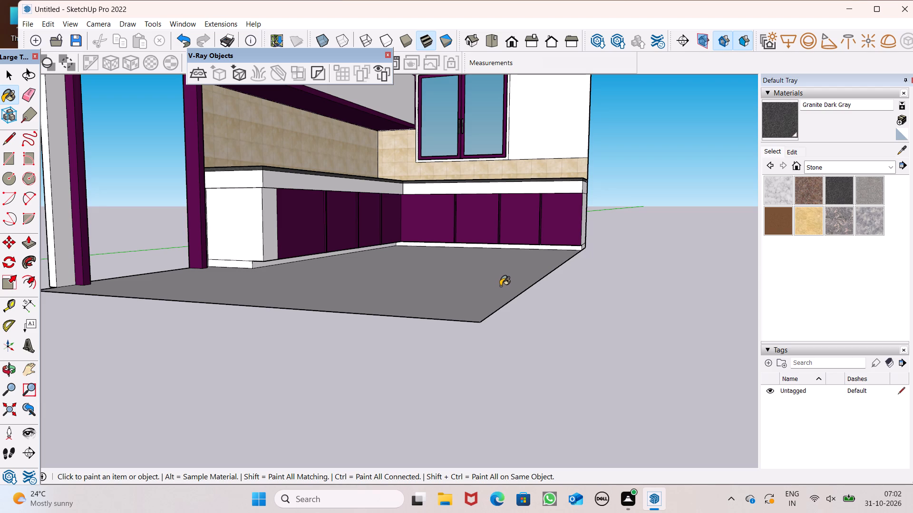
scroll(421, 274, down, 3)
middle_drag(430, 286, 498, 294)
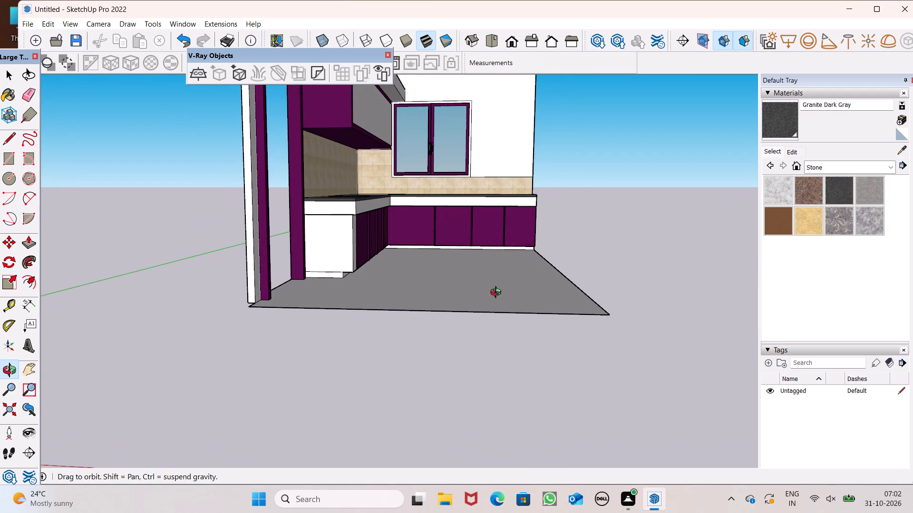
middle_drag(498, 294, 441, 319)
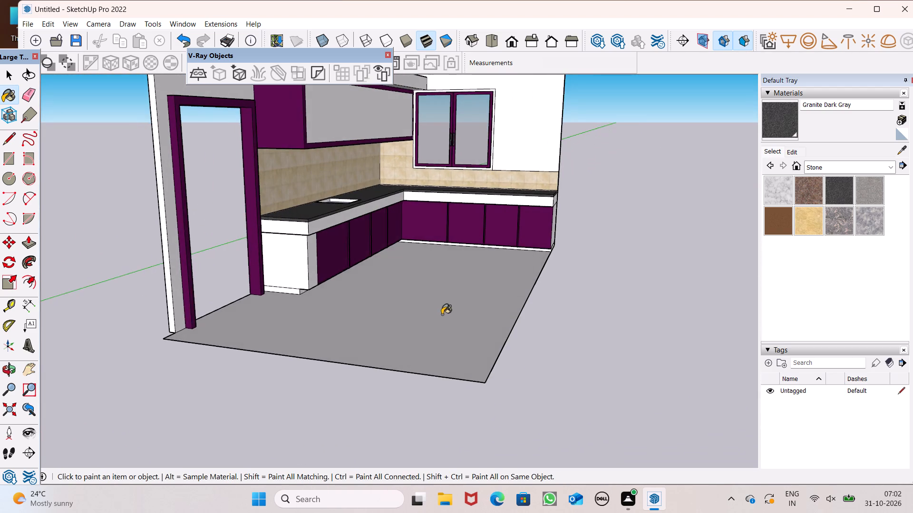
scroll(446, 252, down, 6)
key(space)
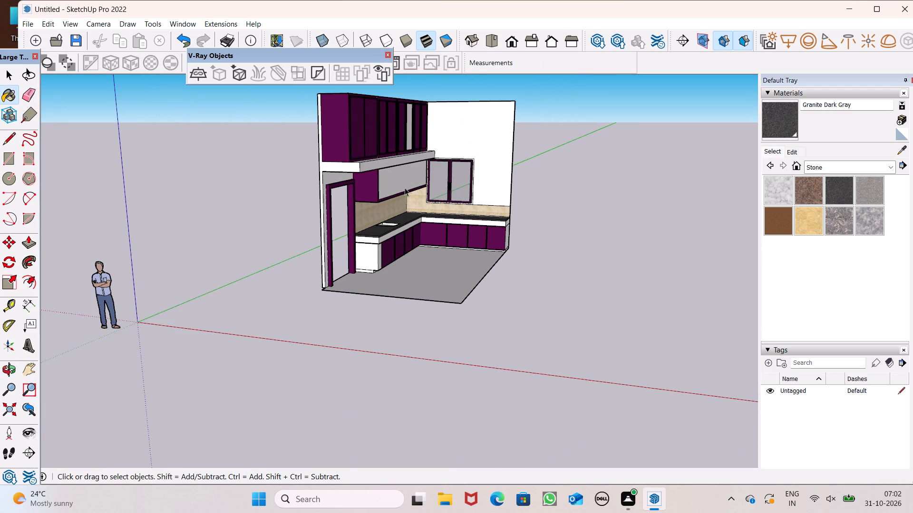
scroll(410, 187, down, 4)
middle_drag(434, 170, 325, 151)
scroll(451, 116, down, 4)
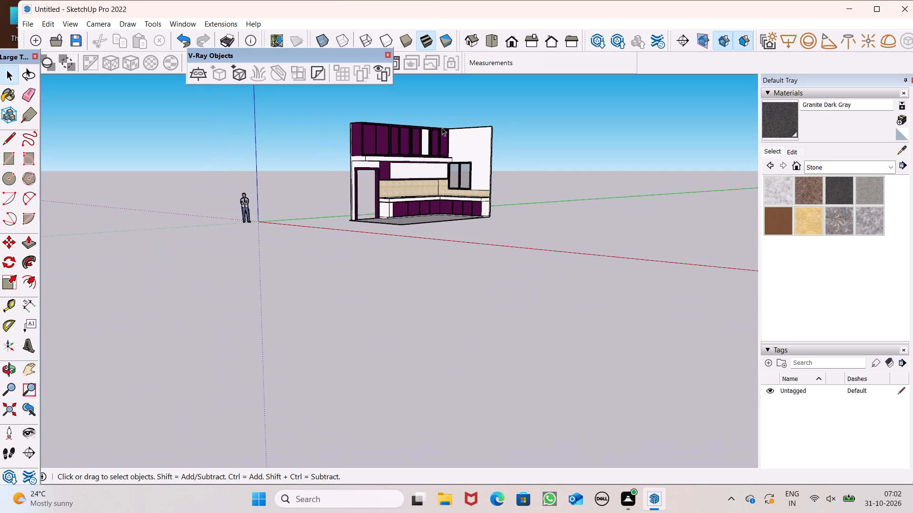
scroll(452, 139, down, 2)
scroll(459, 161, up, 1)
middle_drag(459, 161, 480, 180)
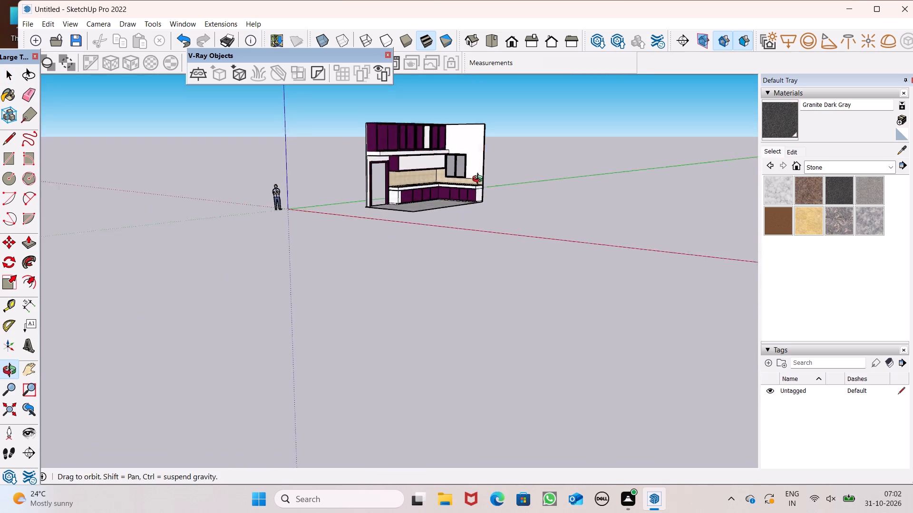
middle_drag(480, 180, 538, 229)
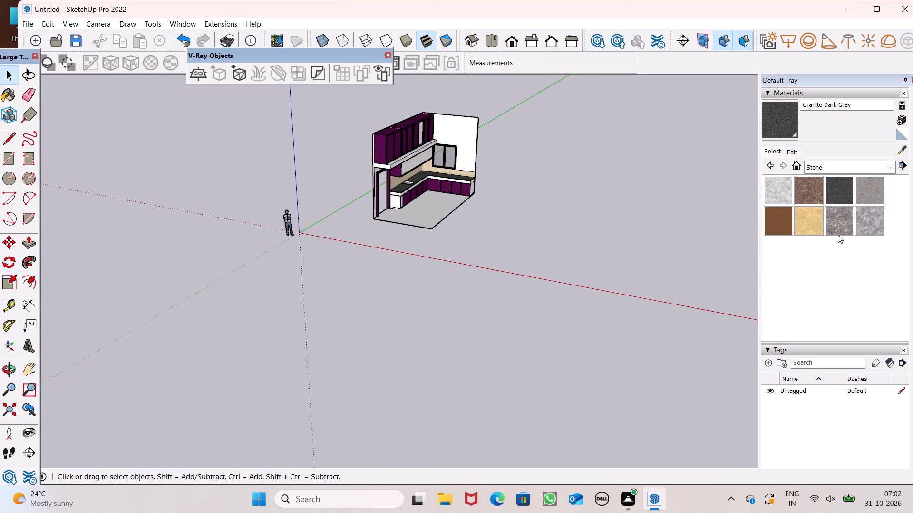
Browse the brick, carpet, tile and roofing material collections for a floor finish.
click(837, 168)
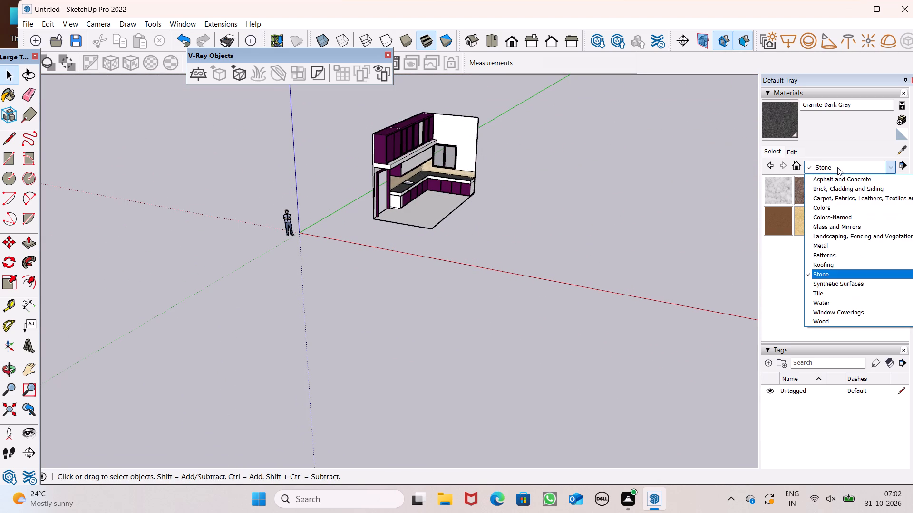
click(841, 192)
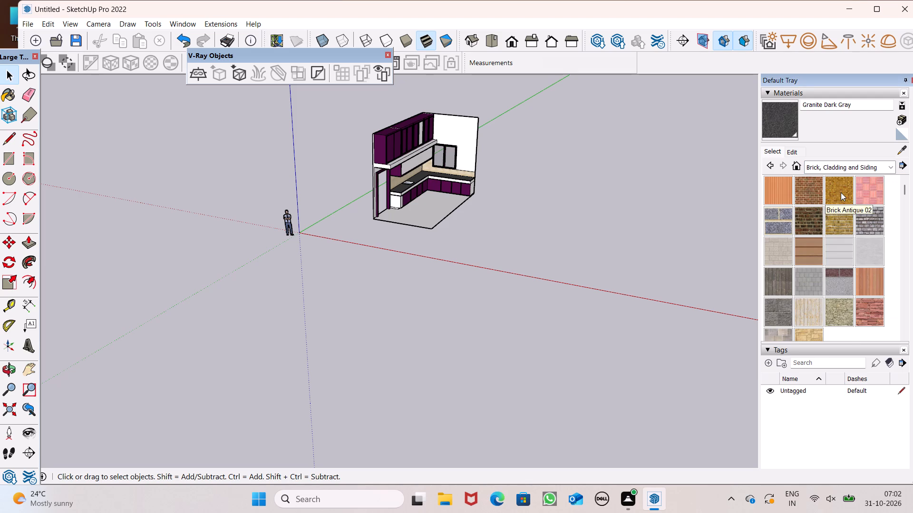
click(839, 171)
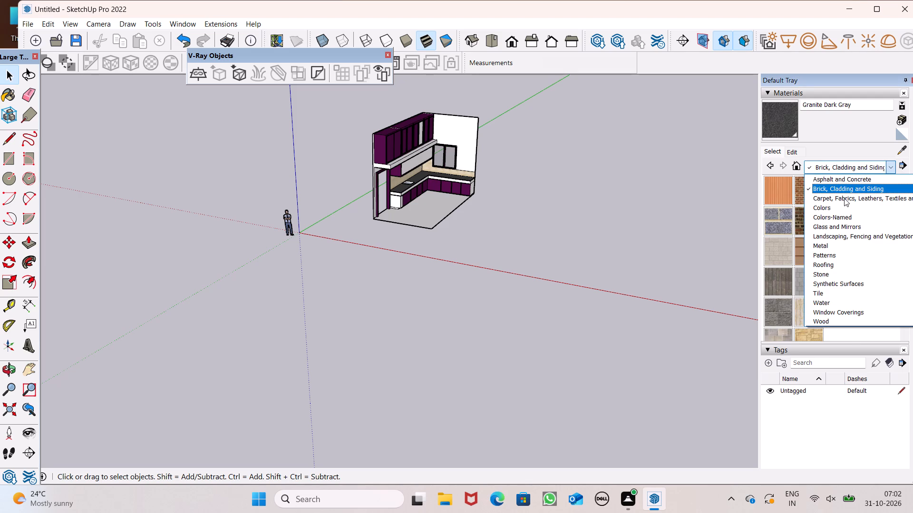
click(844, 198)
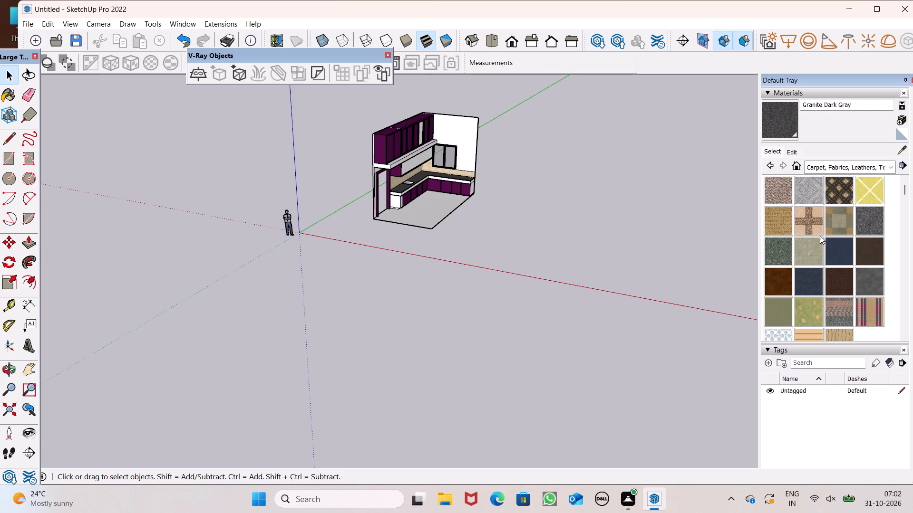
scroll(820, 236, down, 1)
click(835, 169)
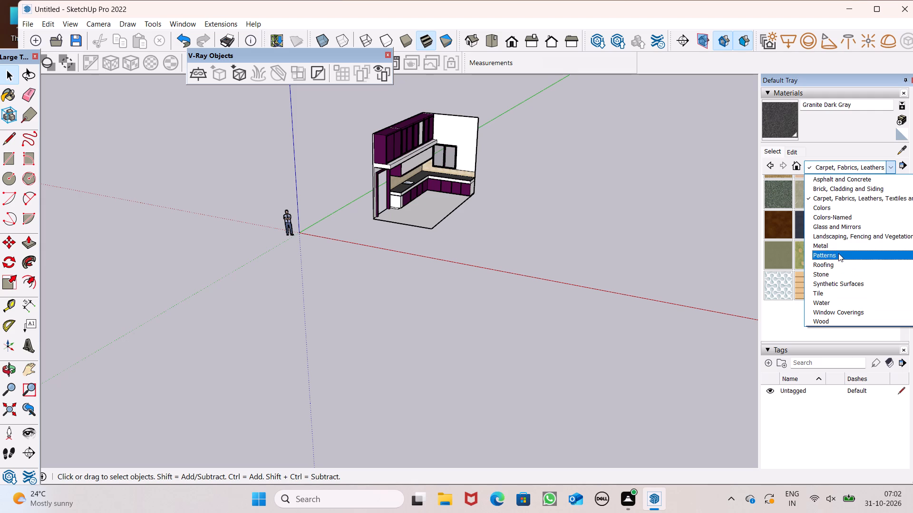
click(844, 288)
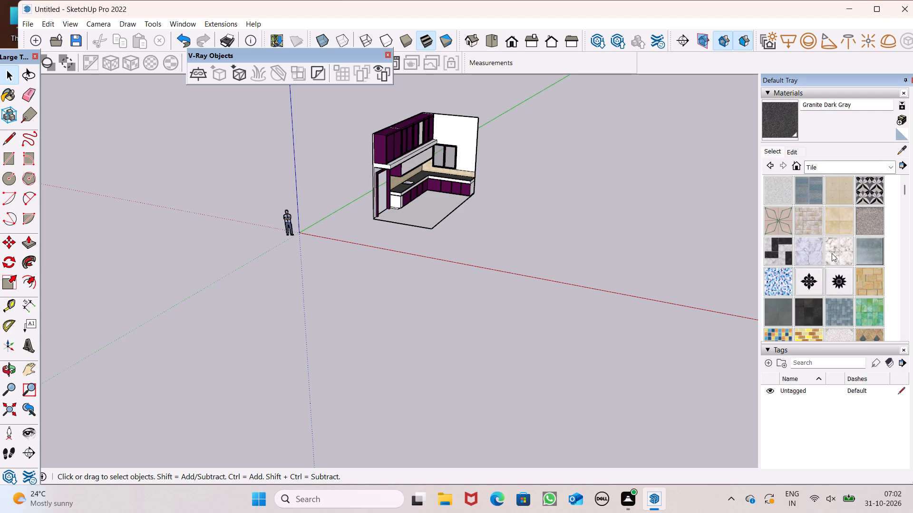
click(841, 229)
scroll(640, 270, down, 2)
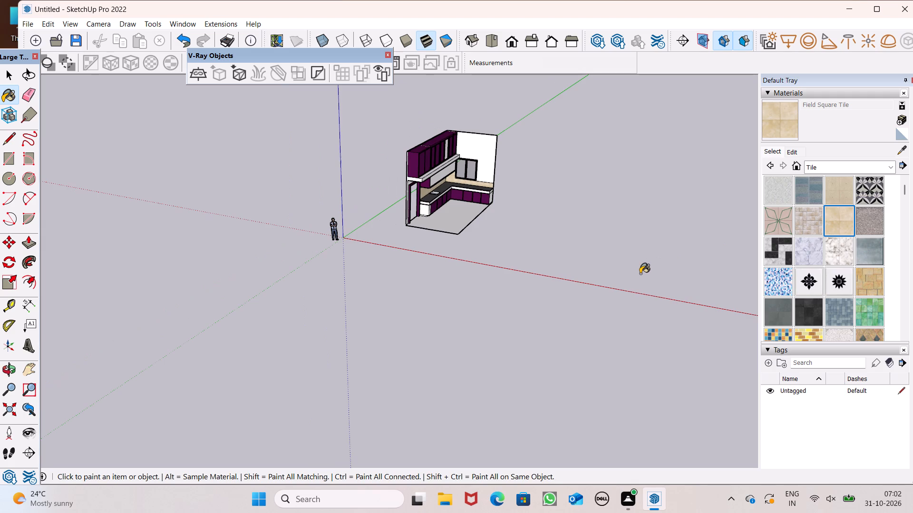
middle_drag(639, 283, 631, 350)
click(872, 164)
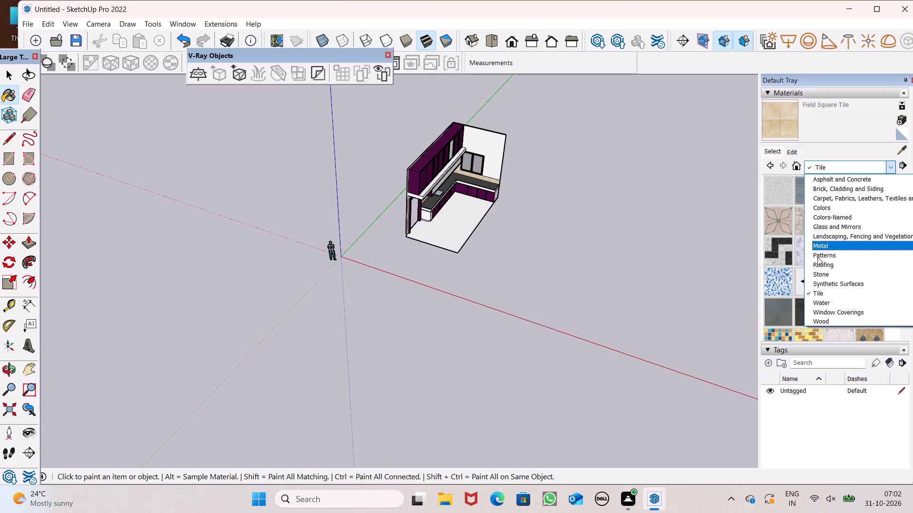
click(816, 269)
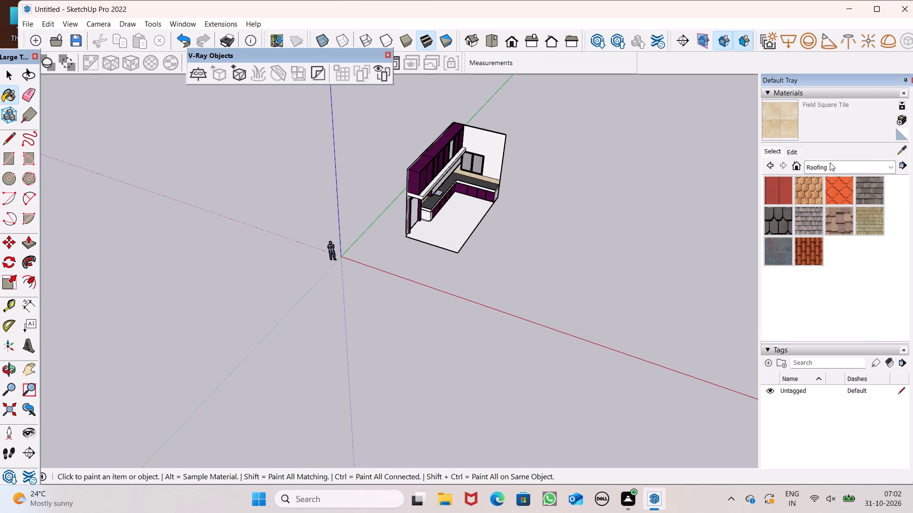
Paint the kitchen floor with Stone Brushed Khaki from the Stone materials.
click(830, 162)
click(831, 270)
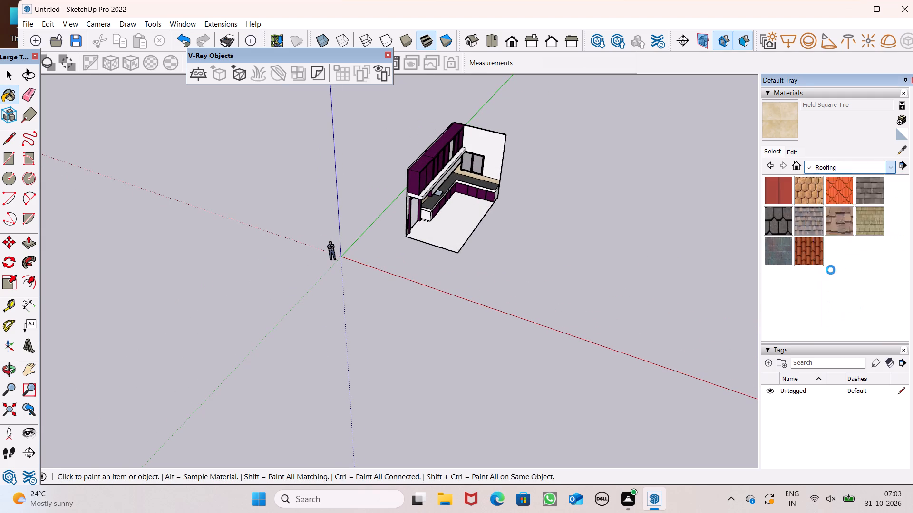
click(819, 235)
scroll(566, 231, up, 8)
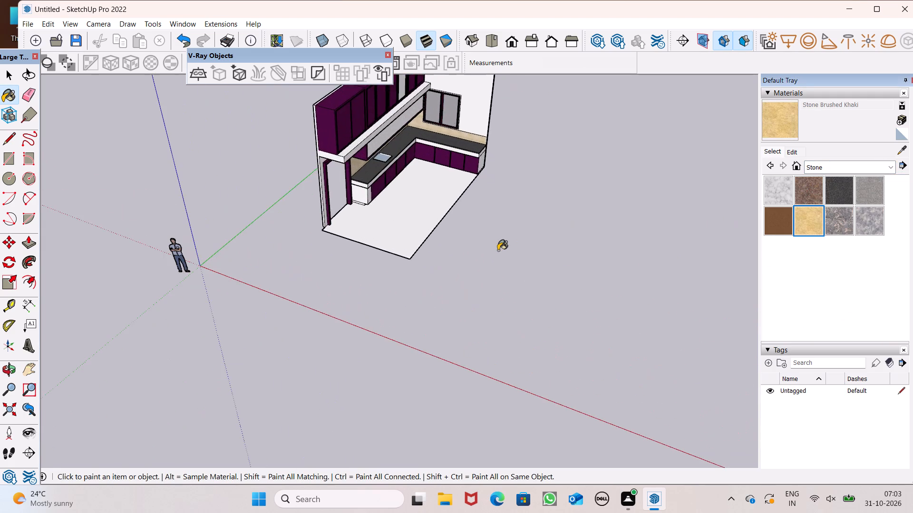
scroll(505, 243, down, 4)
scroll(445, 250, up, 6)
click(433, 222)
scroll(571, 230, down, 5)
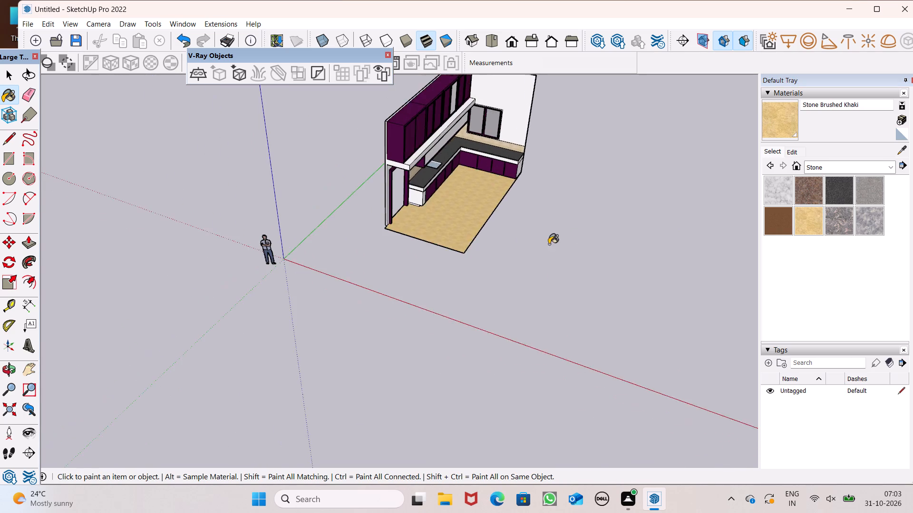
Examine the kitchen with its painted floor from the front and from behind the door wall.
middle_drag(550, 286, 453, 203)
scroll(447, 218, up, 1)
middle_drag(438, 188, 478, 176)
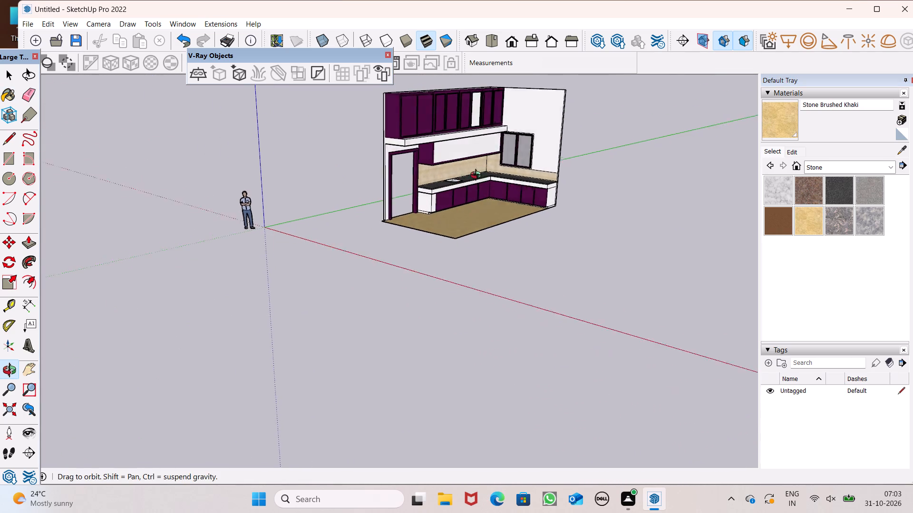
middle_drag(478, 176, 698, 132)
middle_drag(412, 217, 660, 227)
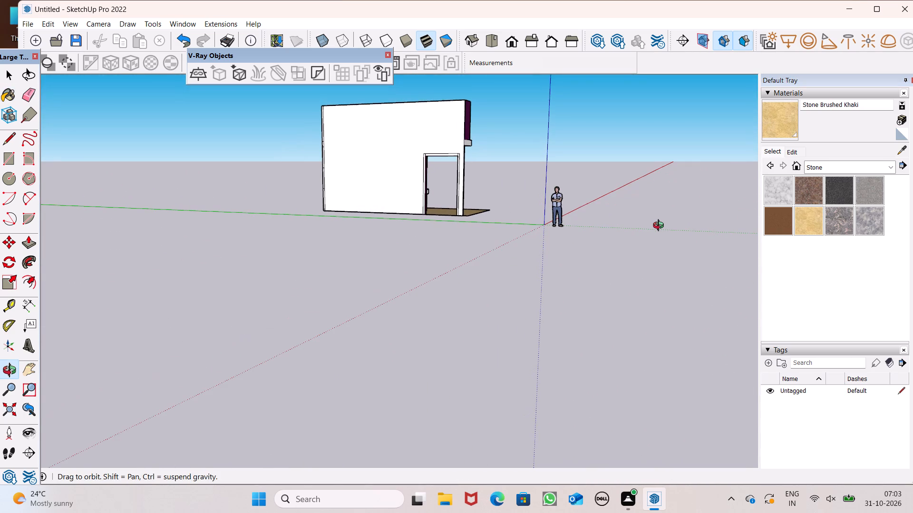
middle_drag(660, 227, 91, 275)
scroll(91, 276, up, 1)
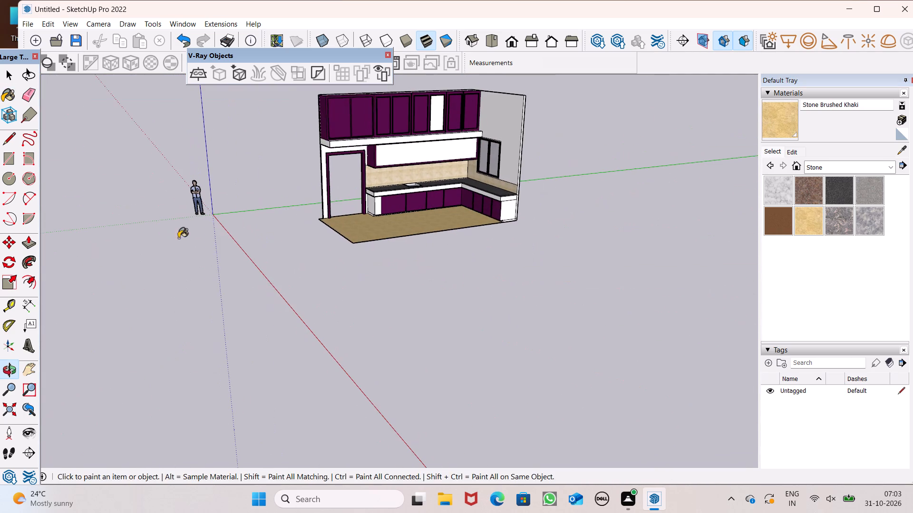
scroll(339, 204, up, 7)
scroll(364, 218, down, 5)
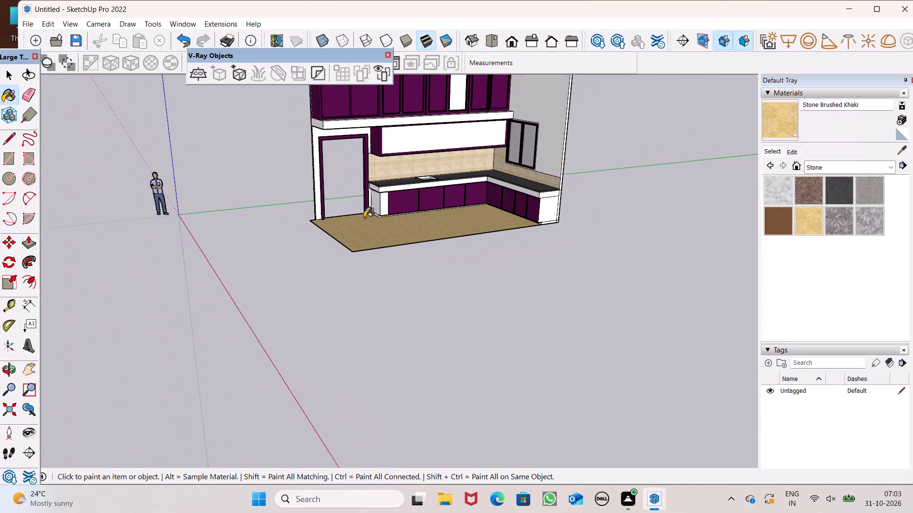
Paint the end panel of the window-side base cabinets with 0124_Purple from the Colors-Named materials.
click(835, 166)
click(835, 205)
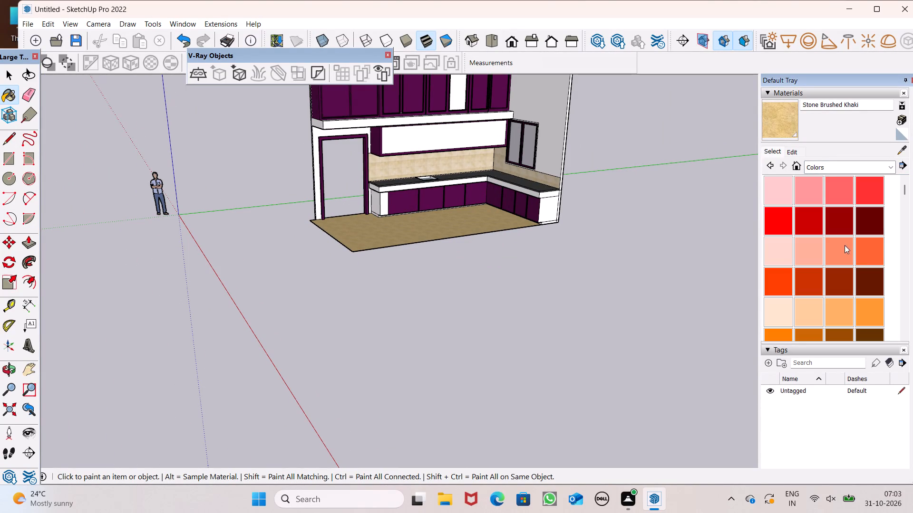
click(827, 164)
click(843, 220)
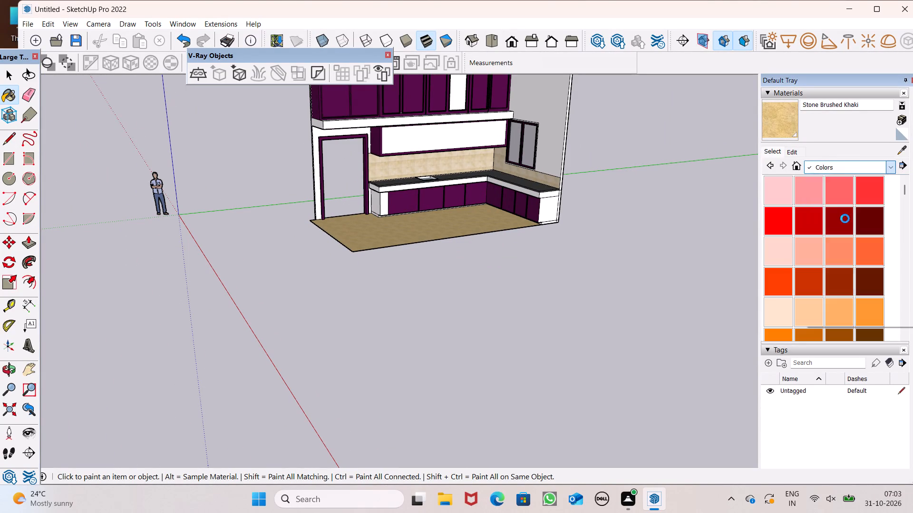
scroll(851, 247, down, 7)
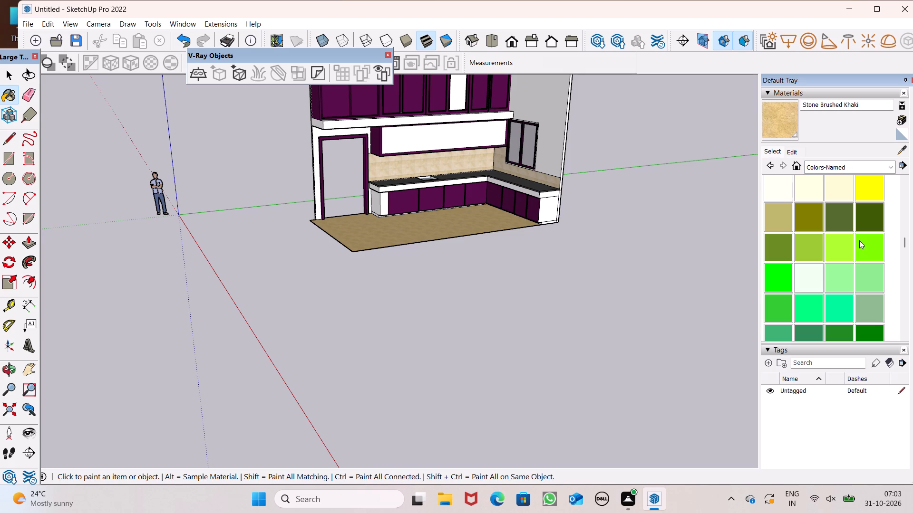
scroll(846, 255, down, 9)
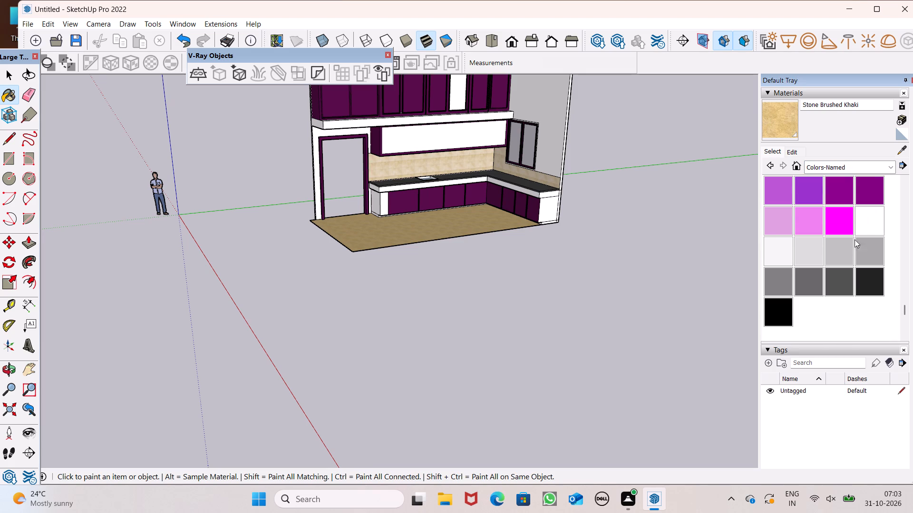
click(868, 201)
scroll(546, 220, up, 12)
click(546, 193)
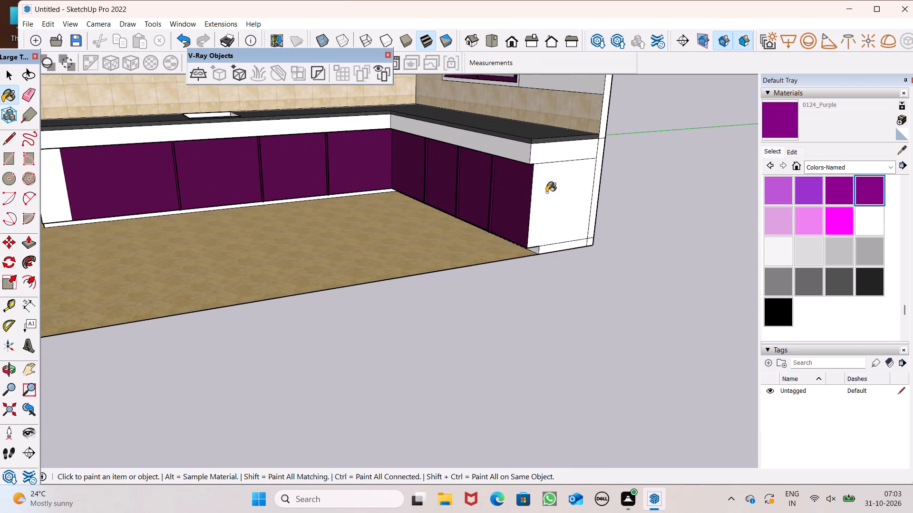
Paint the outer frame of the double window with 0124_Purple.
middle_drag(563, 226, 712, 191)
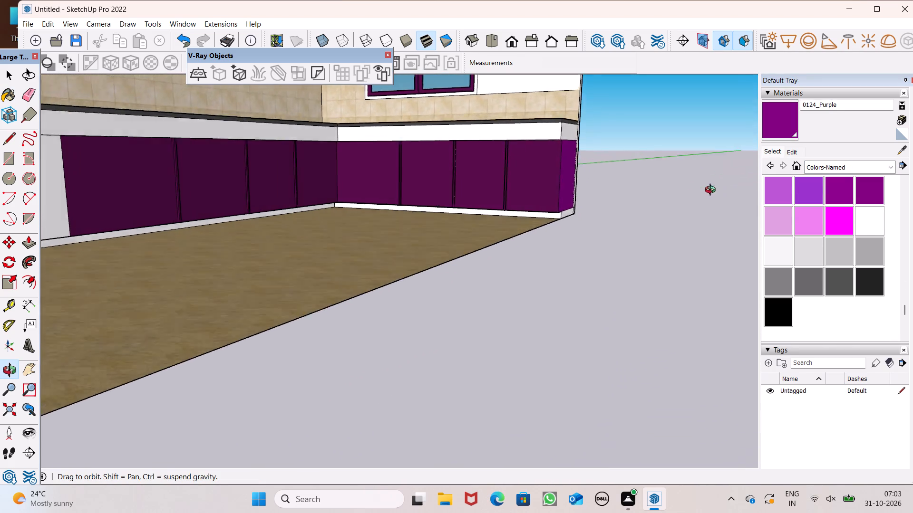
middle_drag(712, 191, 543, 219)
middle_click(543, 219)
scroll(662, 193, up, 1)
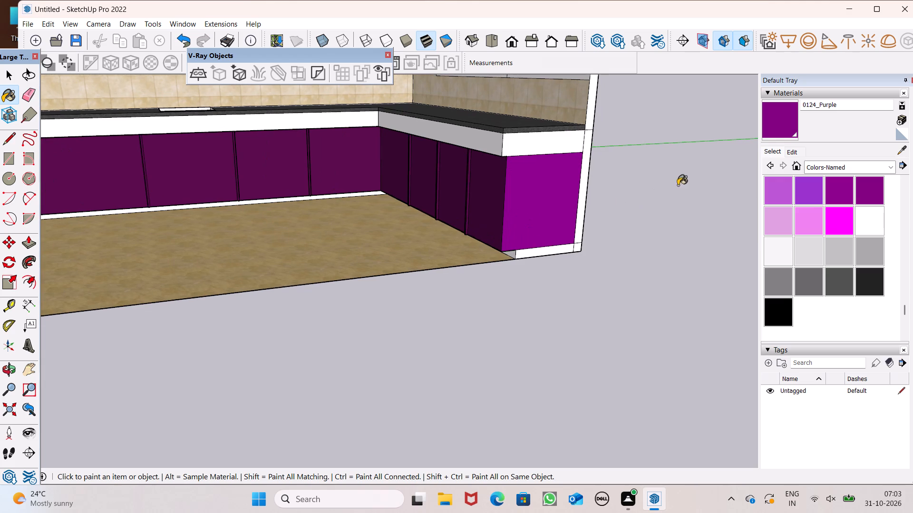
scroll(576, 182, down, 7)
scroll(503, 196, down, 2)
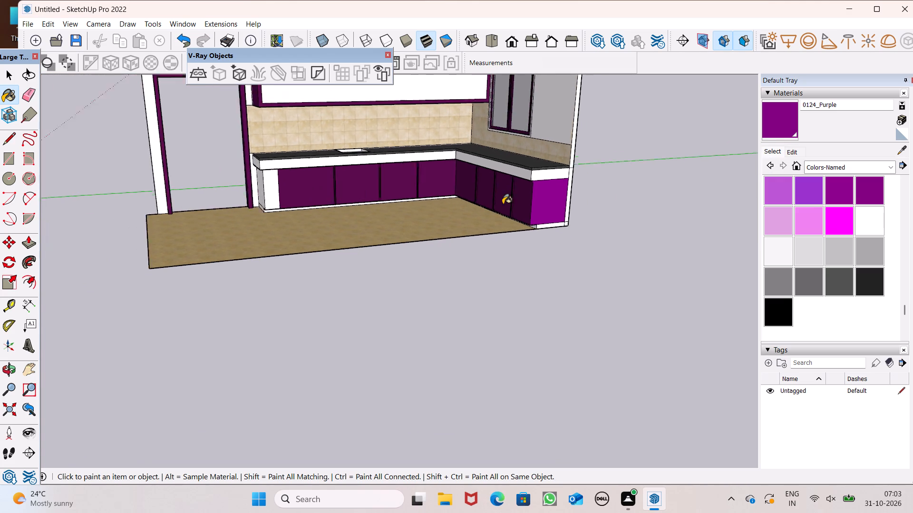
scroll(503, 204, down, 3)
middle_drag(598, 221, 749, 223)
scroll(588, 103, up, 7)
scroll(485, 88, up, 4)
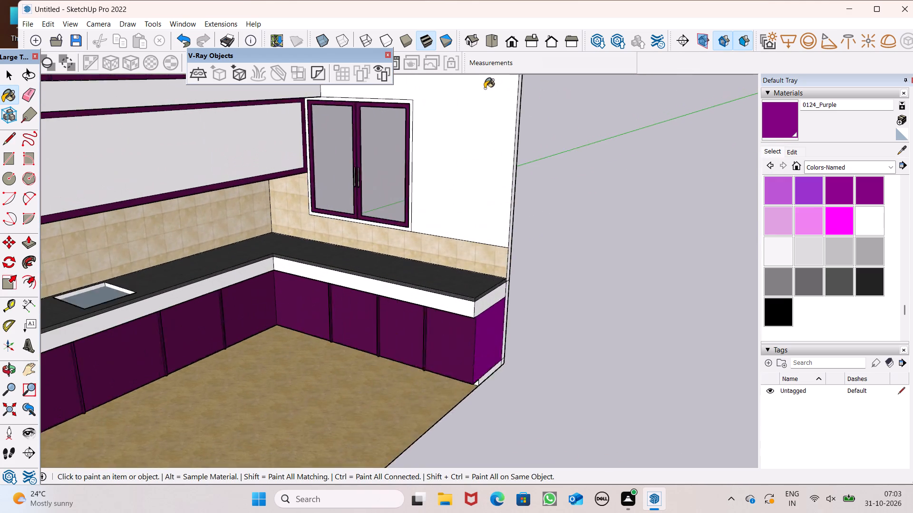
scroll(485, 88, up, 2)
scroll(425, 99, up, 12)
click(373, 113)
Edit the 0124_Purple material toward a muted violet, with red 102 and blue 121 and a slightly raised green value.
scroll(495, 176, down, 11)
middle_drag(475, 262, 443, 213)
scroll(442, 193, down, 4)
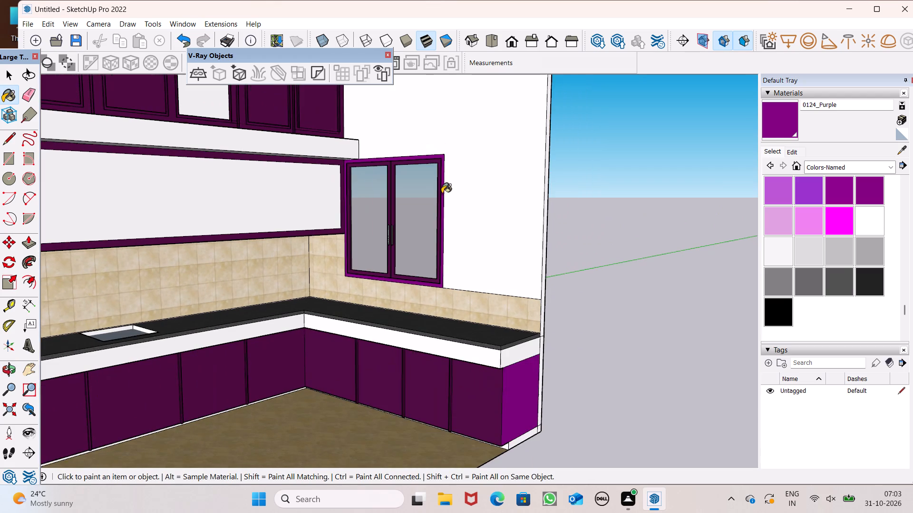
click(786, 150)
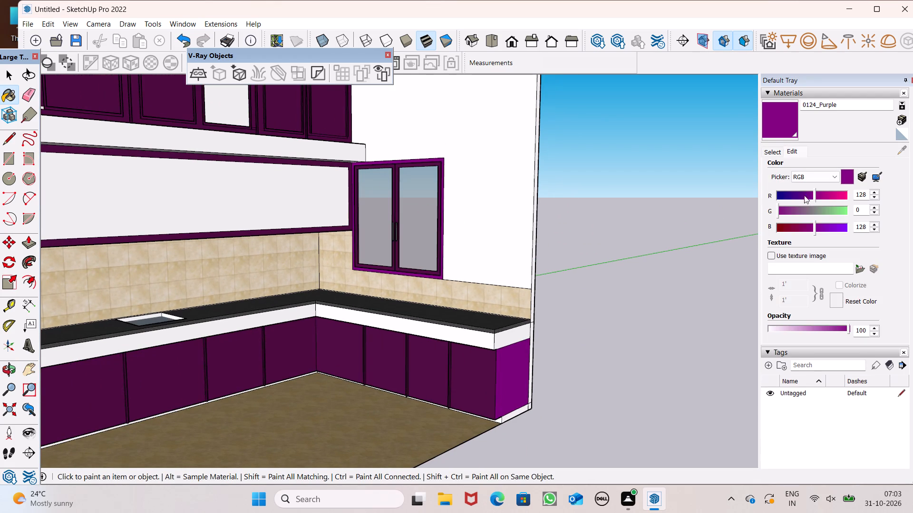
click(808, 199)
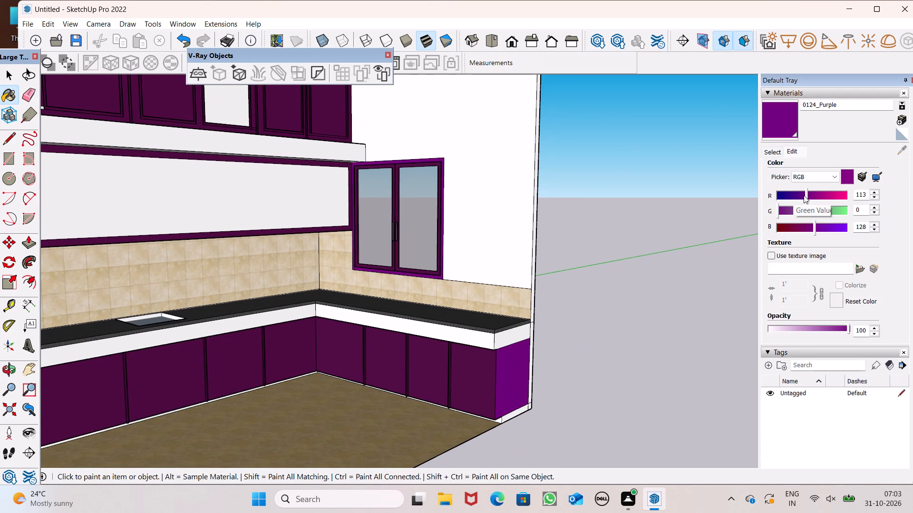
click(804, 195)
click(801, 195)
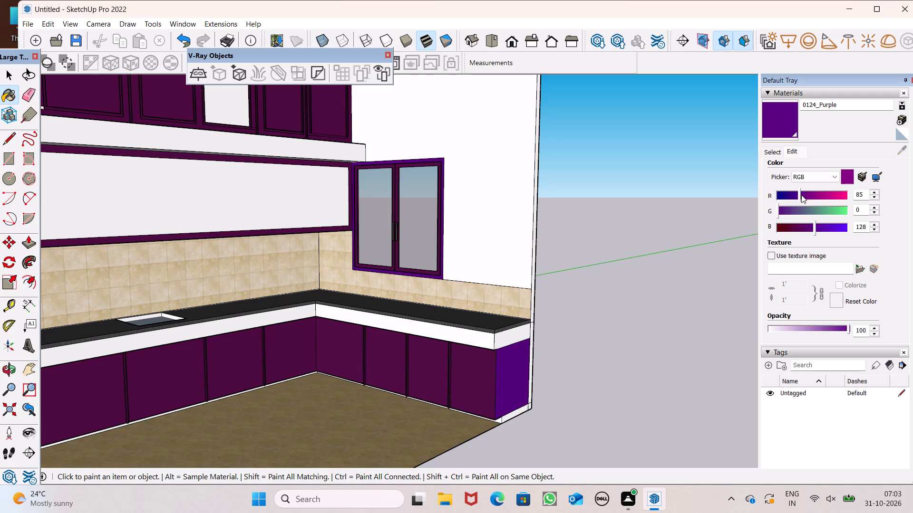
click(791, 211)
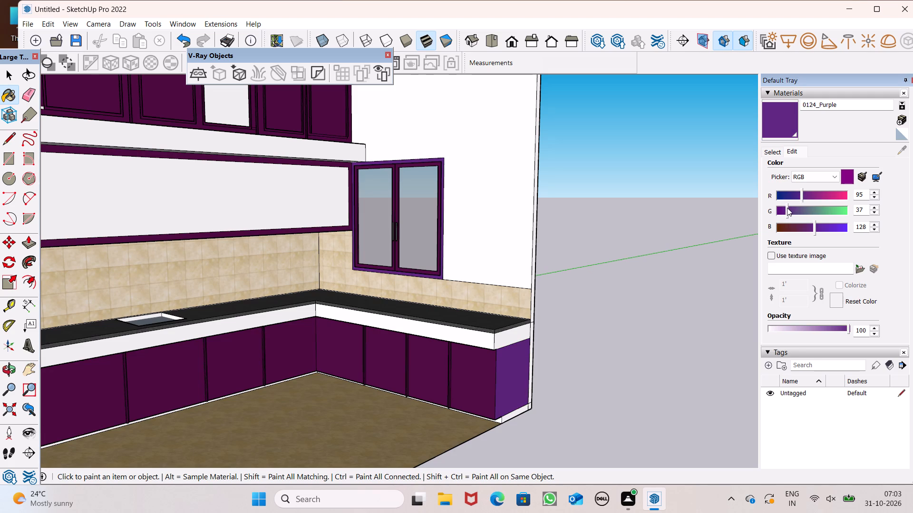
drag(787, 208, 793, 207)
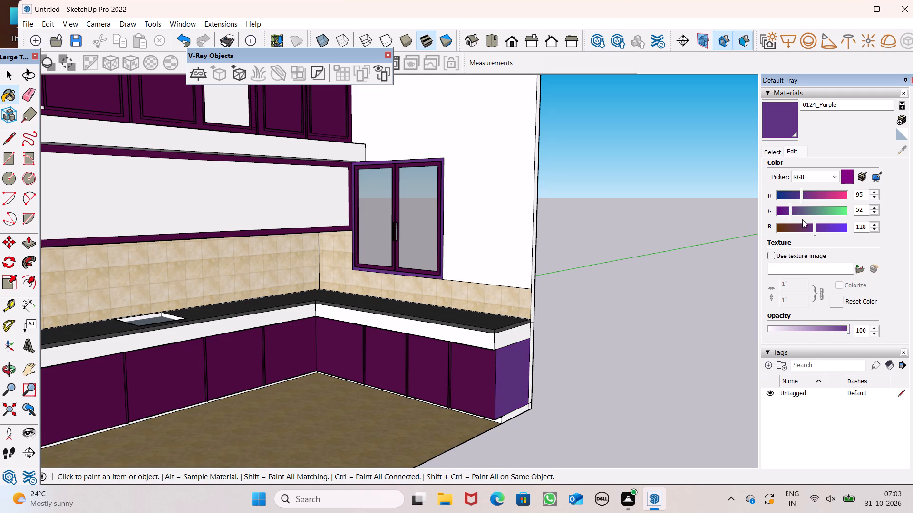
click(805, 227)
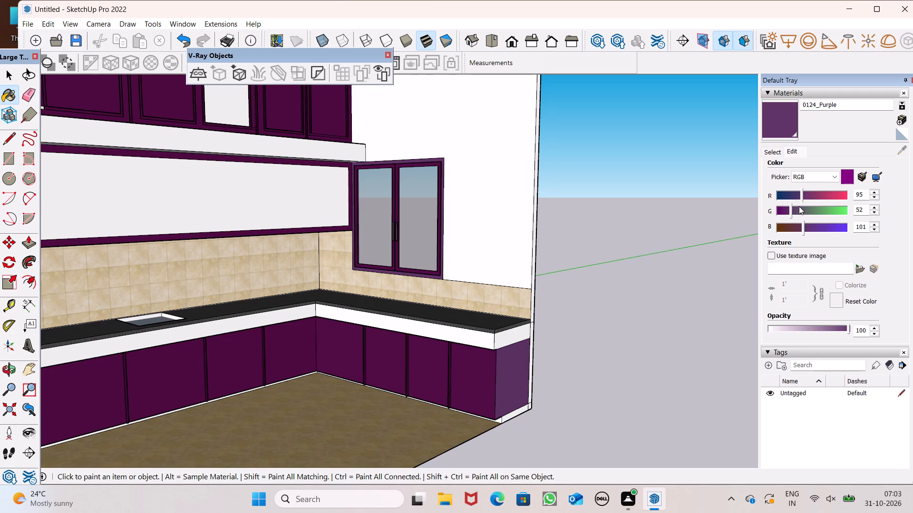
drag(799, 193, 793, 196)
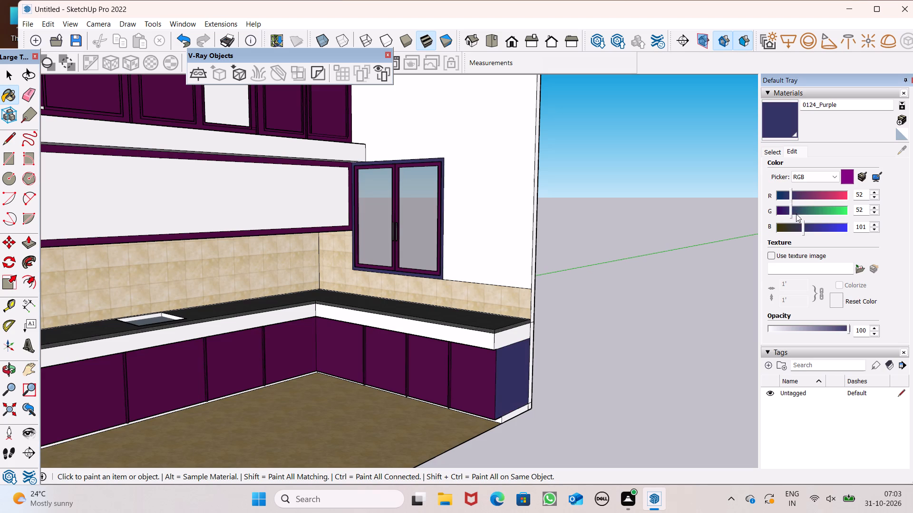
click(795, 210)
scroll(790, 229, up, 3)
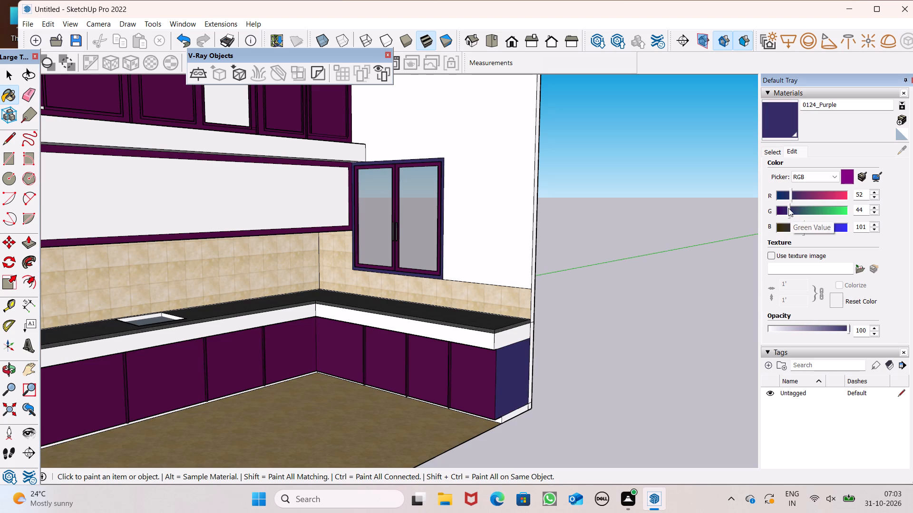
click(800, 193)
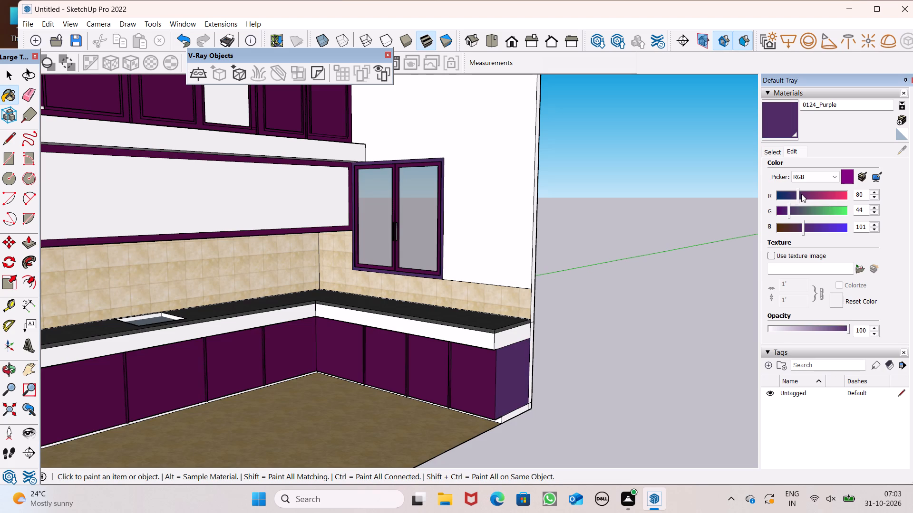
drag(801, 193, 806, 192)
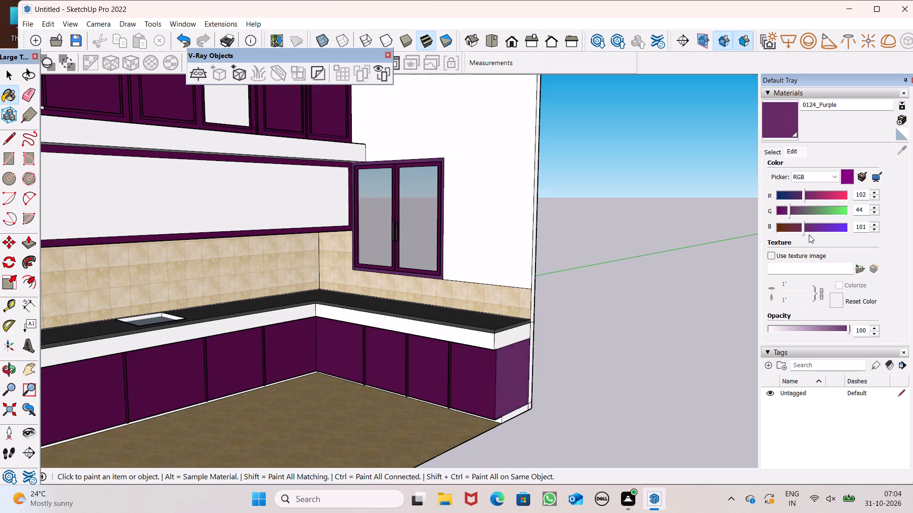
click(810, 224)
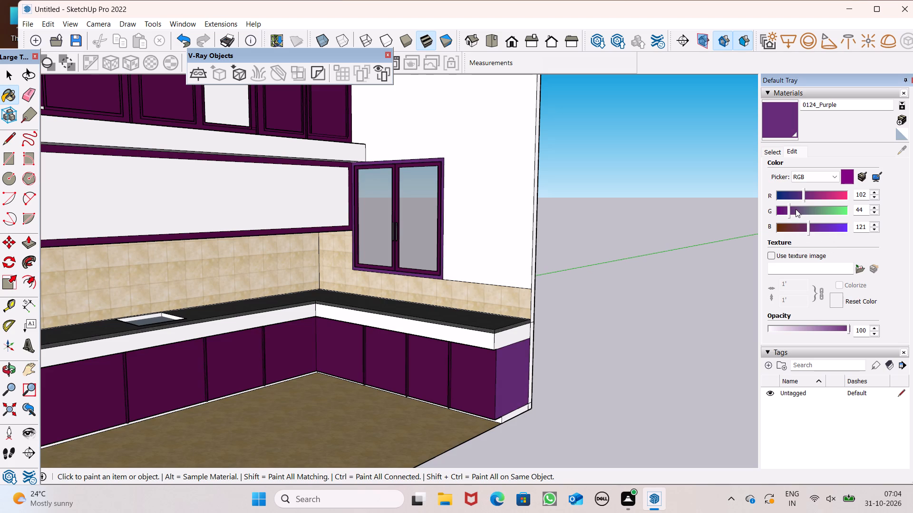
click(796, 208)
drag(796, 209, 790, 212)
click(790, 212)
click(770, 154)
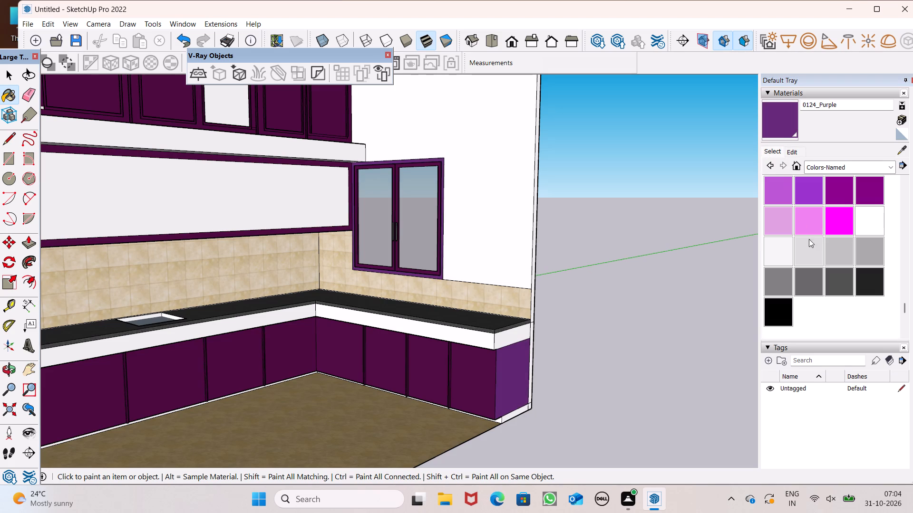
Paint the base cabinet end panel and the outer window frame with 0123_DarkMagenta from the Colors-Named materials.
click(840, 191)
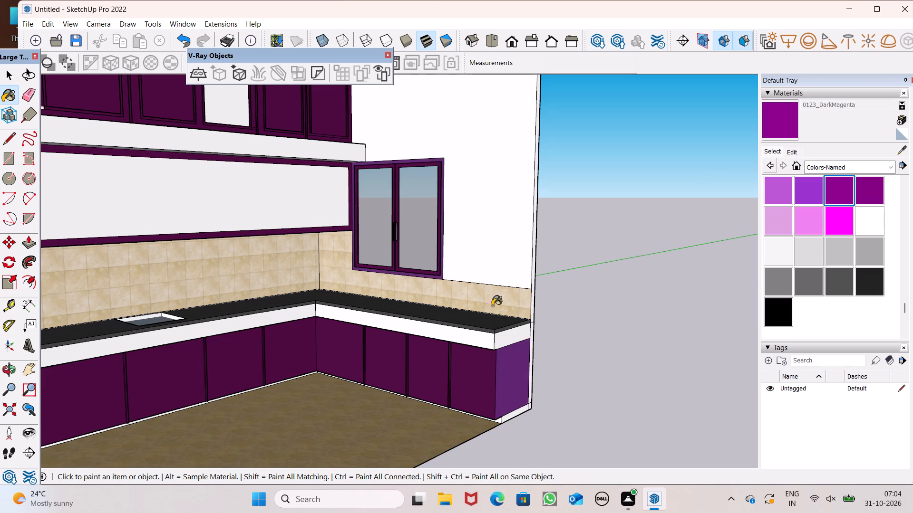
drag(515, 368, 513, 363)
scroll(394, 246, up, 8)
scroll(492, 311, up, 6)
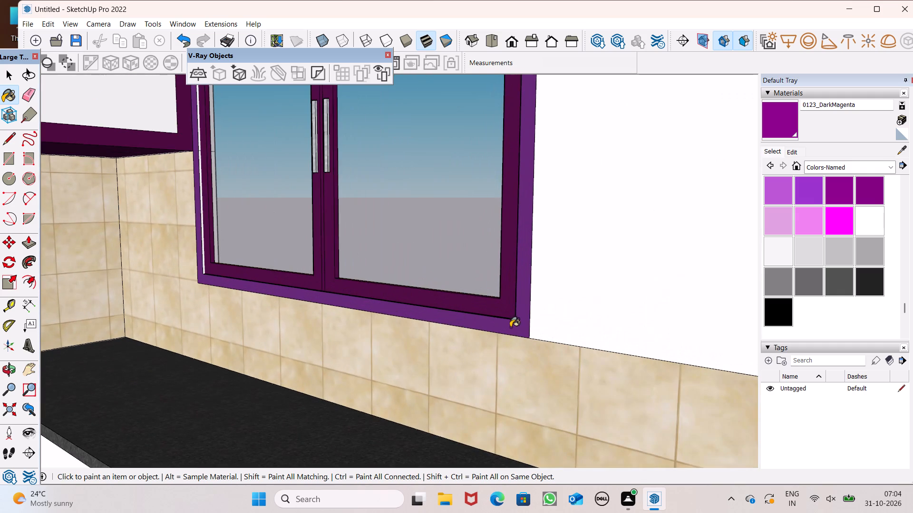
click(516, 334)
Edit the 0123_DarkMagenta material's colour to red 119, green 35 and blue 134.
click(789, 149)
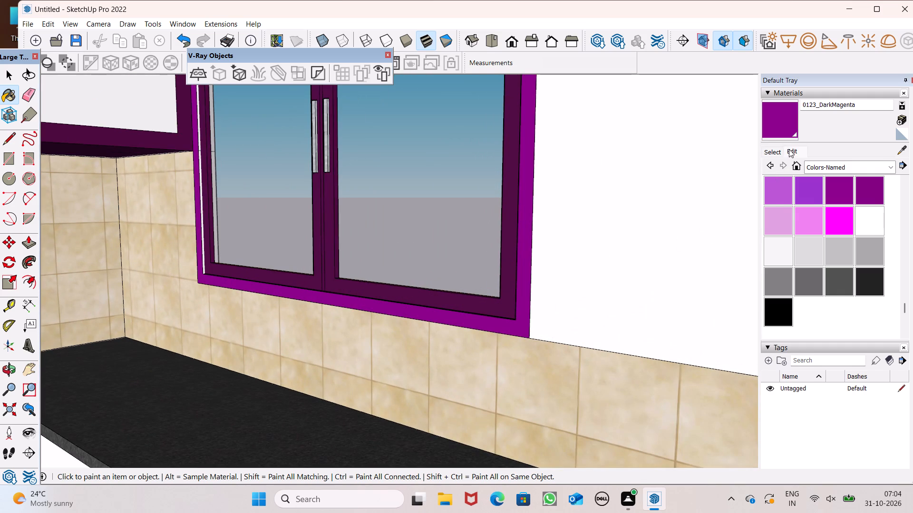
click(804, 193)
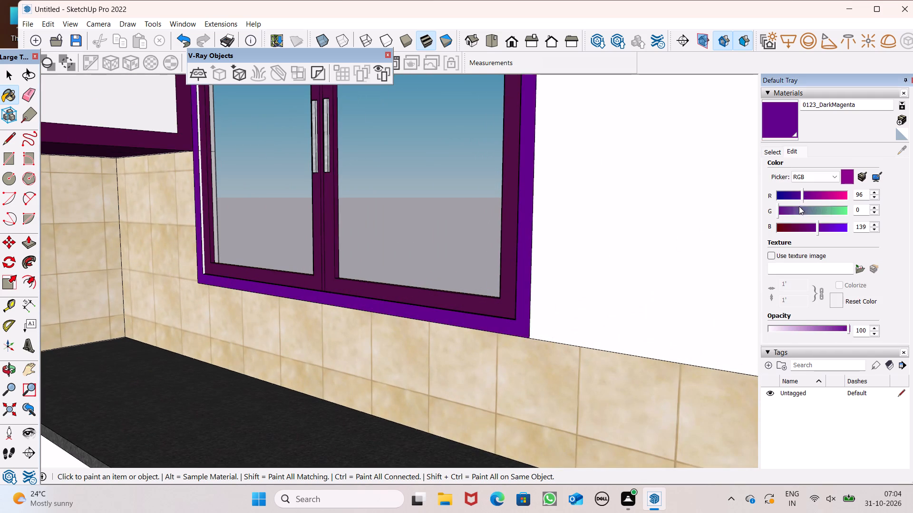
click(810, 195)
click(792, 211)
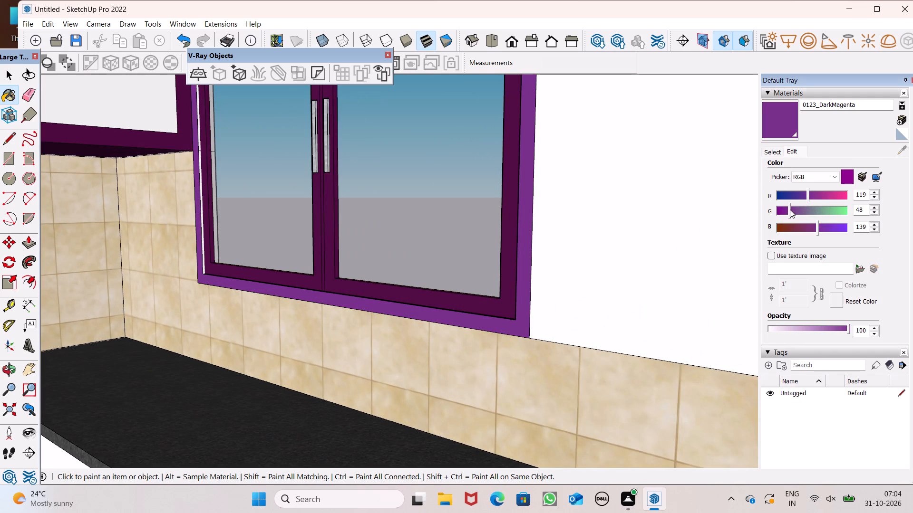
drag(790, 209, 797, 208)
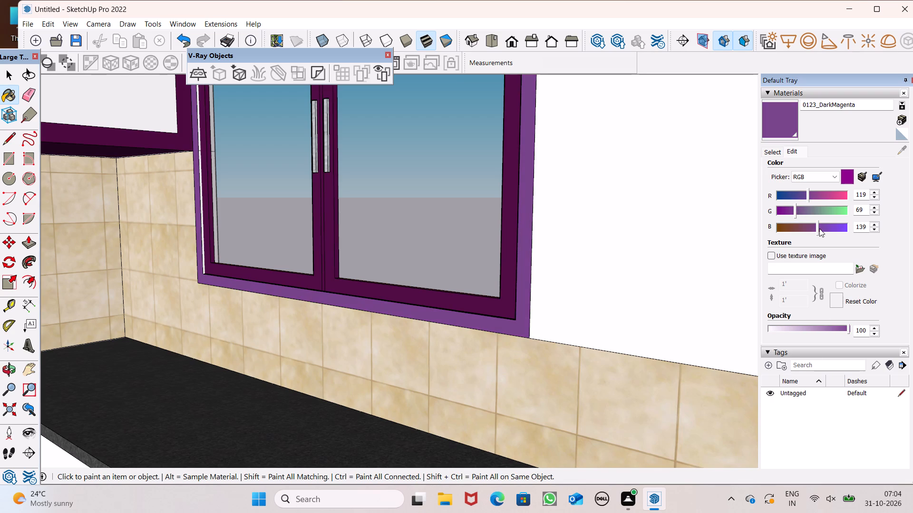
click(814, 228)
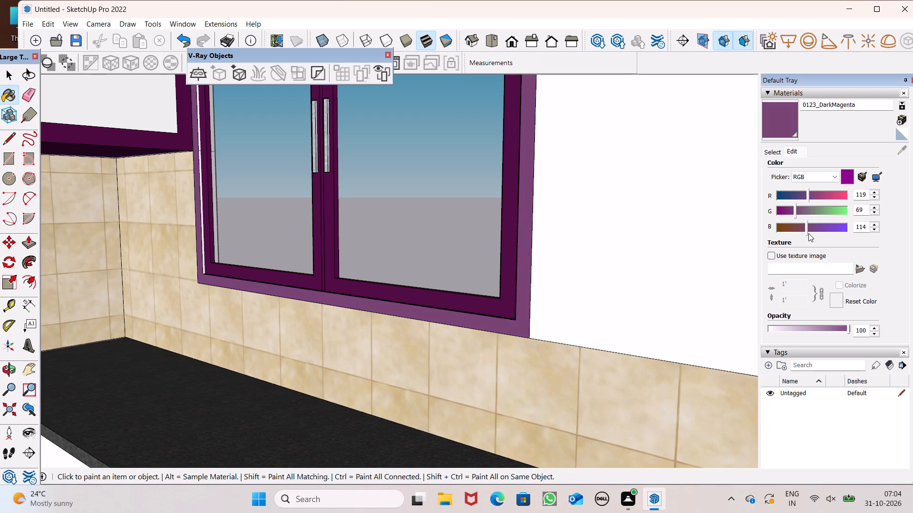
click(788, 207)
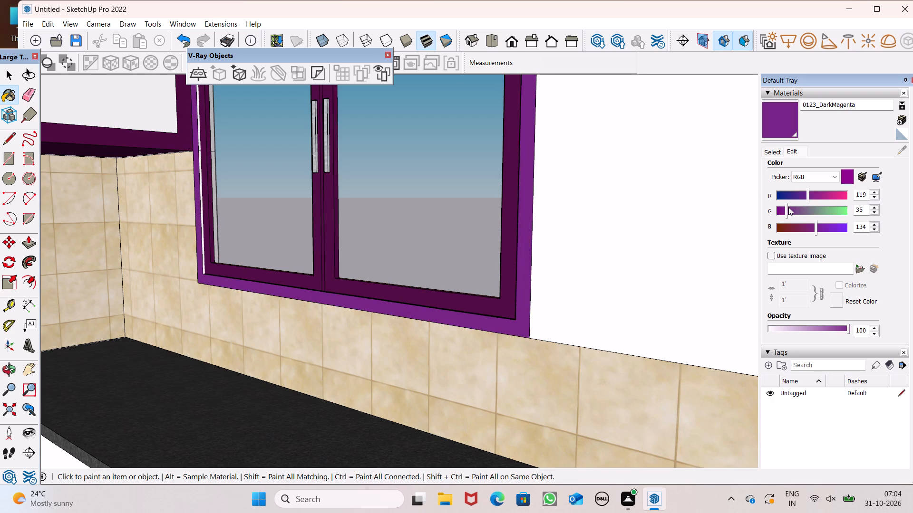
Examine the kitchen with the recoloured window frame and cabinet end panel from several angles.
scroll(523, 218, down, 8)
scroll(418, 189, down, 12)
middle_drag(575, 278, 480, 335)
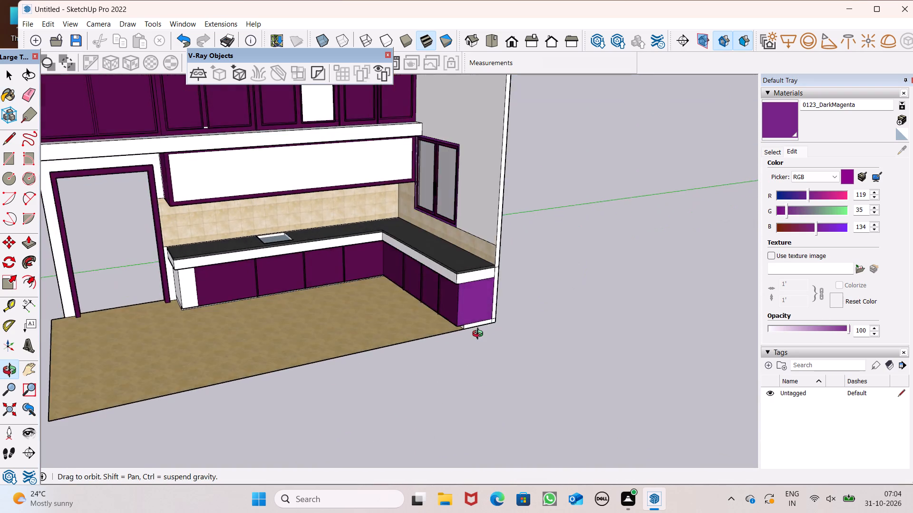
middle_drag(480, 335, 687, 283)
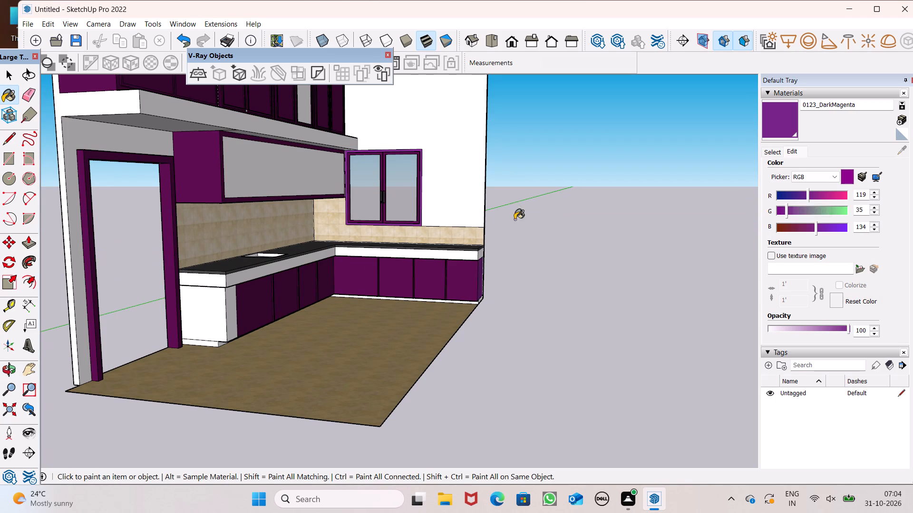
scroll(505, 245, down, 3)
key(space)
scroll(548, 250, down, 5)
middle_drag(583, 256, 442, 293)
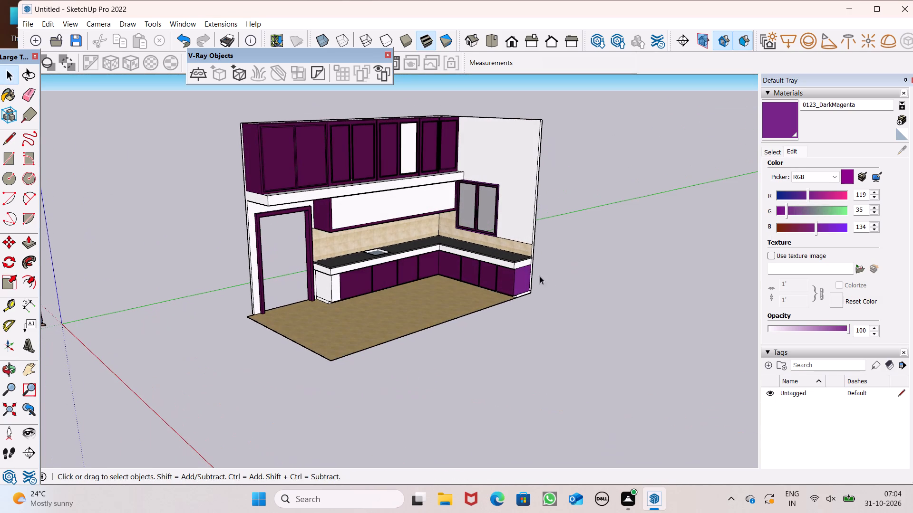
Paint the long front panel of the cabinet above the backsplash with Translucent Glass Gray from the Glass and Mirrors materials.
click(771, 157)
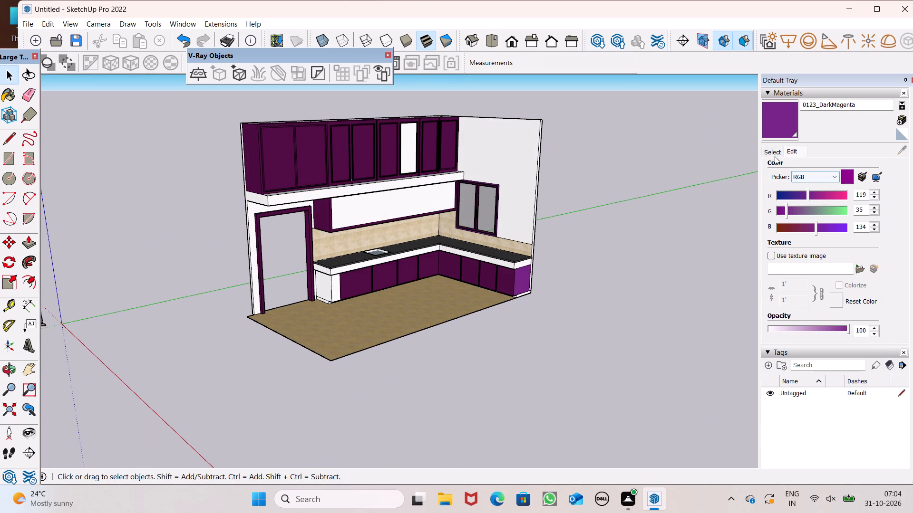
click(775, 156)
click(848, 163)
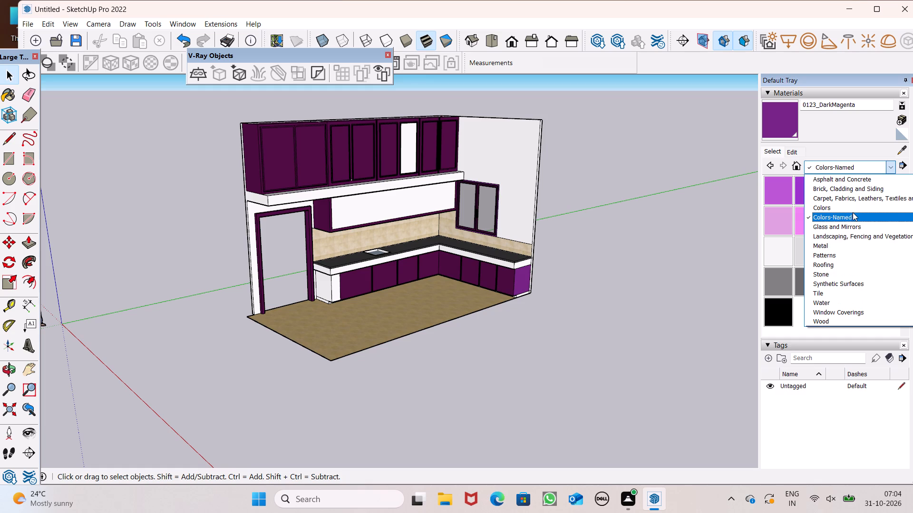
click(844, 223)
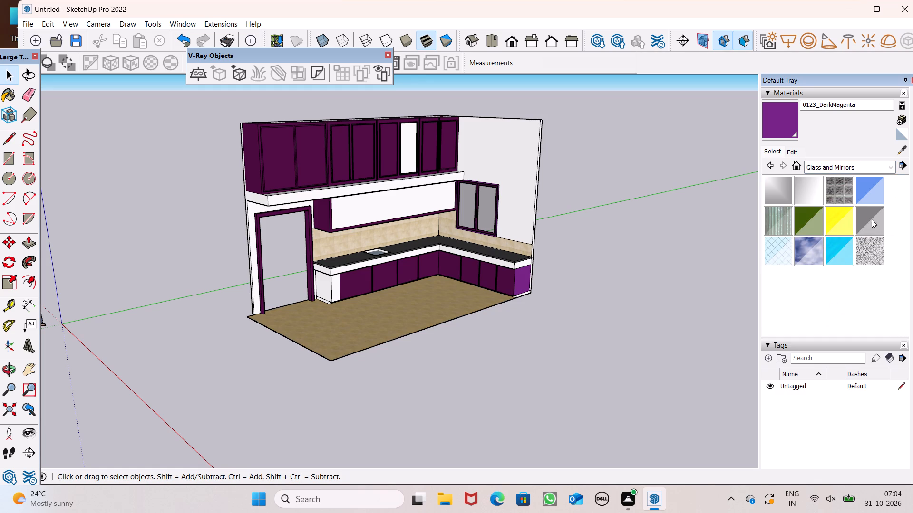
click(872, 219)
scroll(512, 198, up, 4)
click(411, 209)
Examine the whole kitchen with its glass-fronted wall cabinet from the front, the side and above.
scroll(587, 184, down, 3)
middle_drag(600, 229, 520, 230)
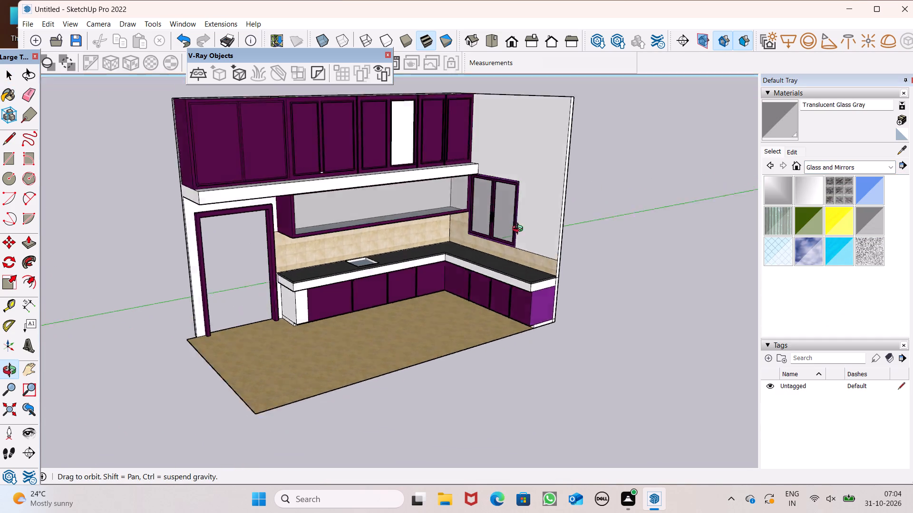
middle_drag(520, 230, 363, 198)
scroll(428, 189, down, 5)
scroll(247, 230, up, 1)
scroll(381, 259, down, 4)
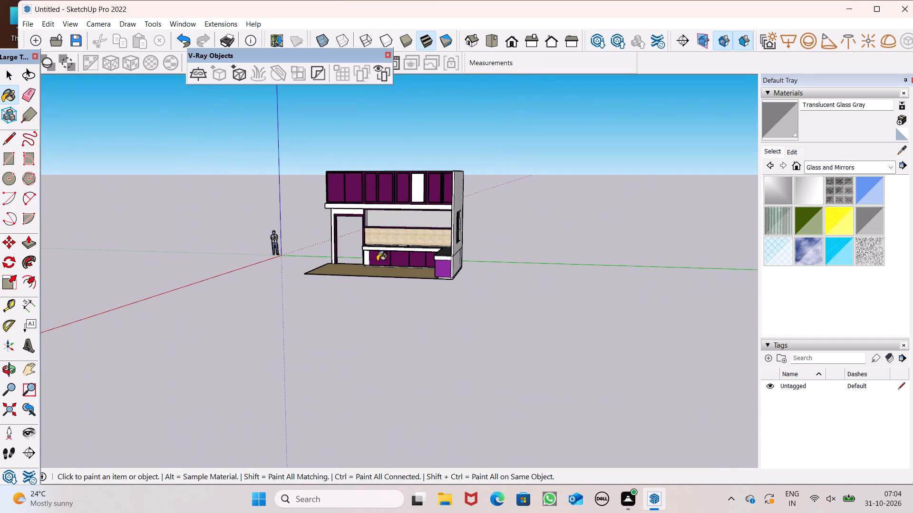
middle_drag(362, 254, 424, 324)
scroll(380, 223, up, 1)
middle_drag(564, 263, 542, 255)
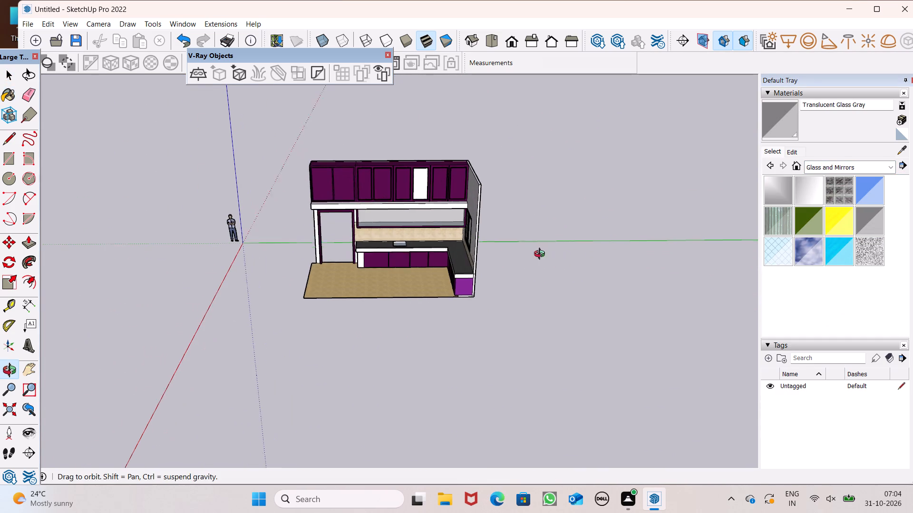
middle_drag(542, 255, 649, 198)
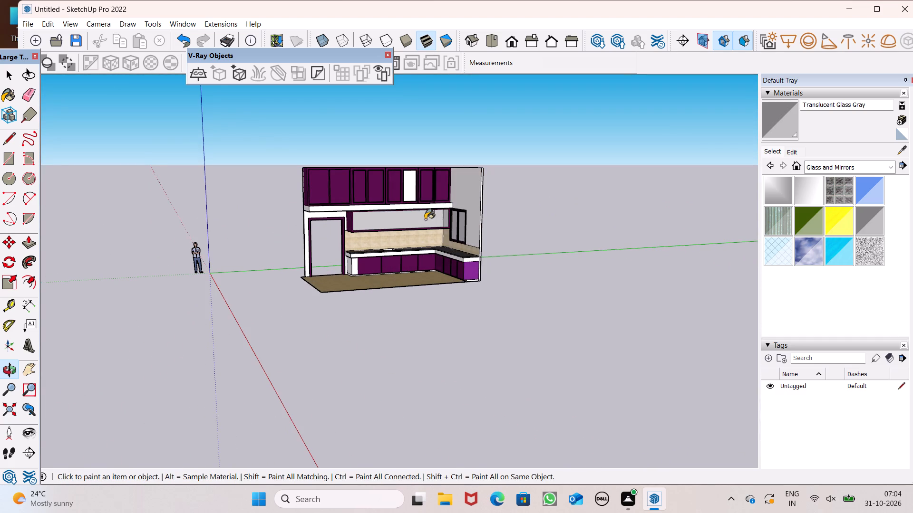
Examine the whole kitchen model from the front, below and above.
scroll(503, 291, down, 3)
middle_drag(506, 308, 573, 425)
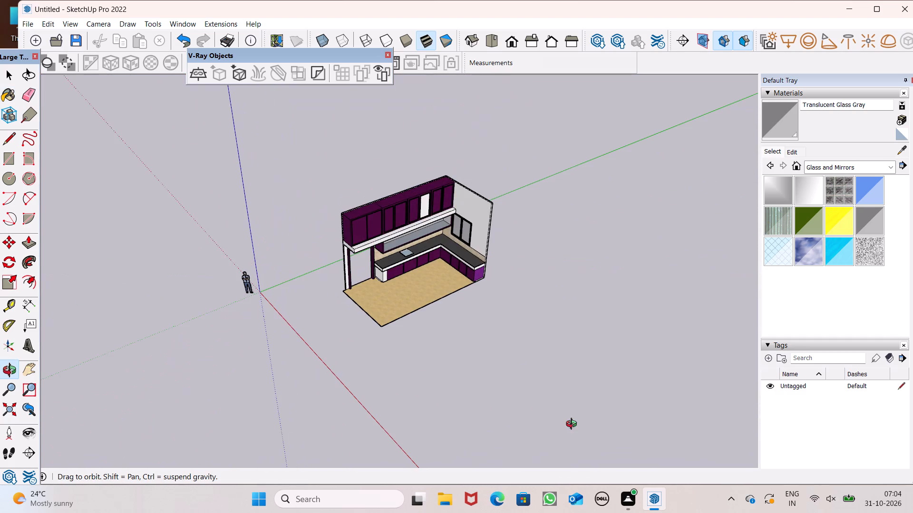
middle_drag(573, 425, 563, 411)
scroll(341, 275, up, 8)
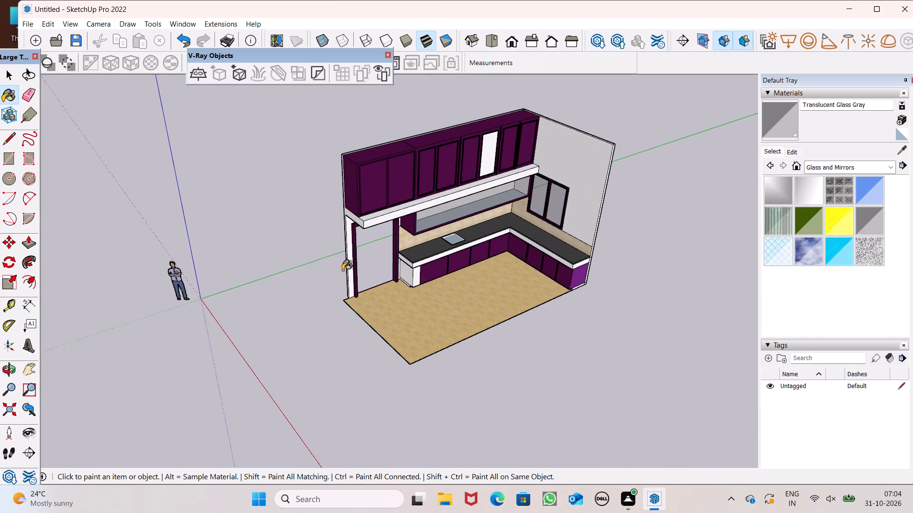
middle_drag(371, 287, 222, 205)
scroll(222, 205, up, 1)
middle_drag(248, 240, 265, 202)
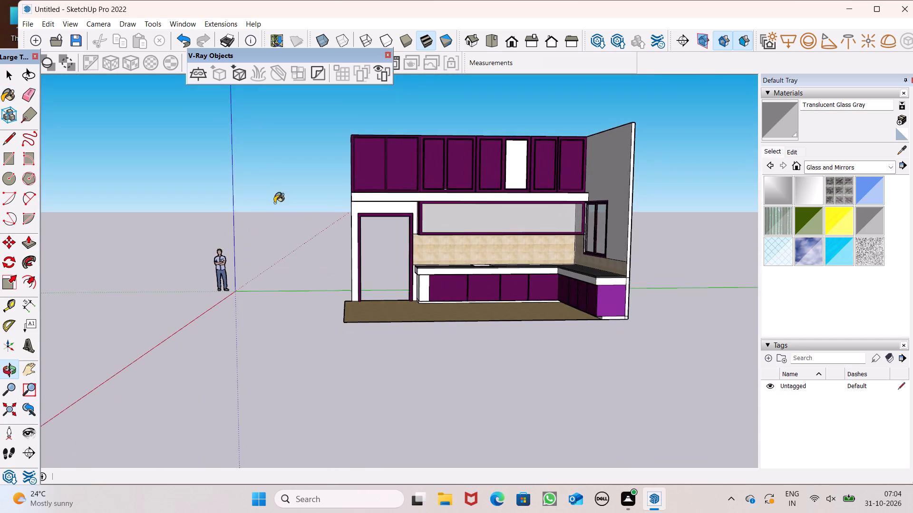
scroll(607, 239, down, 6)
middle_drag(534, 261, 479, 258)
scroll(481, 379, up, 1)
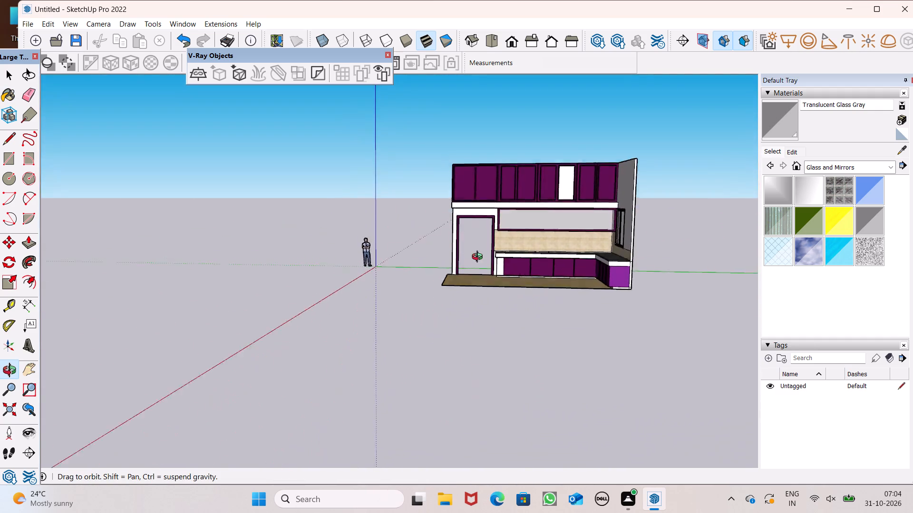
middle_drag(479, 258, 500, 175)
scroll(489, 184, up, 7)
scroll(468, 203, down, 4)
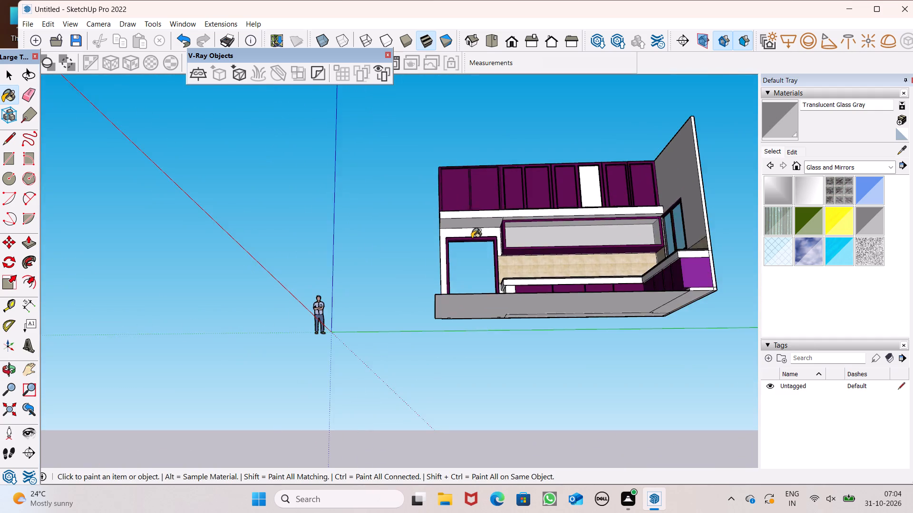
middle_drag(476, 237, 611, 512)
scroll(408, 164, up, 2)
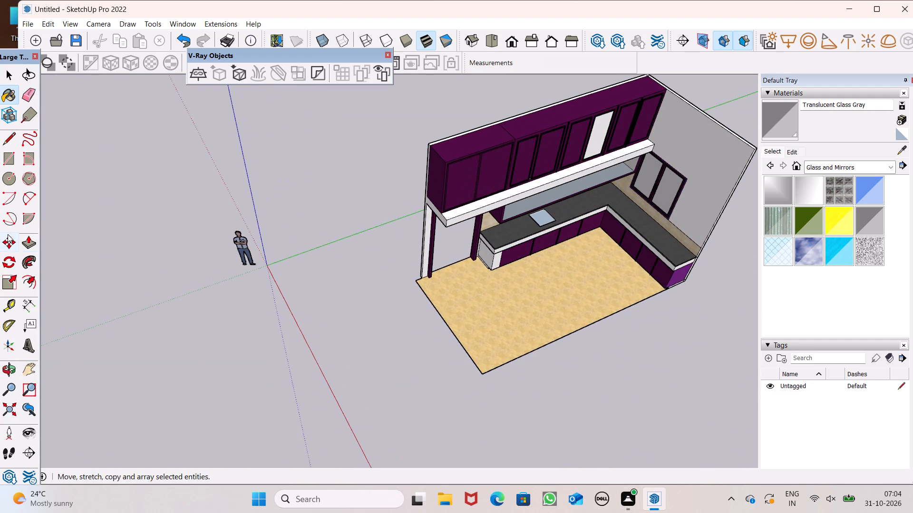
Push/Pull the front face of the white ledge under the wall cabinets back towards the cabinet fronts.
drag(32, 243, 77, 233)
scroll(505, 170, up, 5)
scroll(432, 242, up, 5)
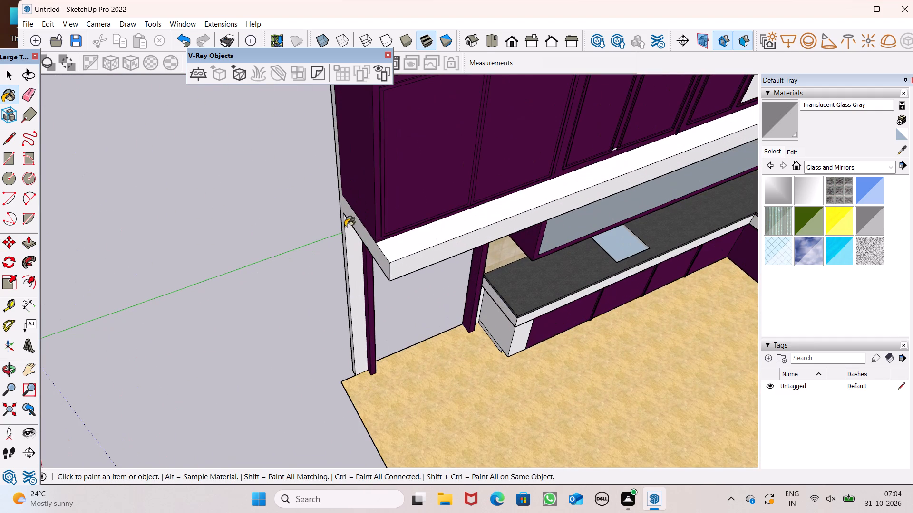
click(30, 239)
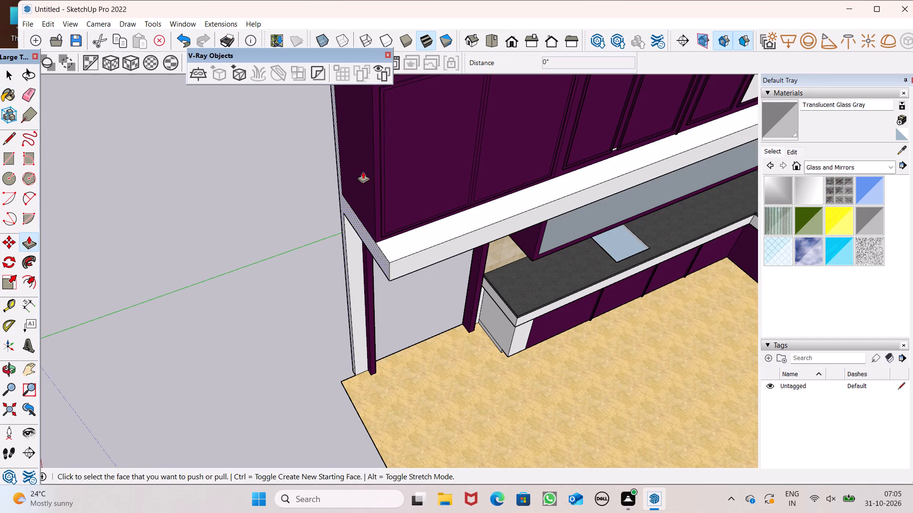
drag(399, 264, 385, 251)
scroll(488, 235, down, 4)
key(space)
scroll(331, 221, down, 3)
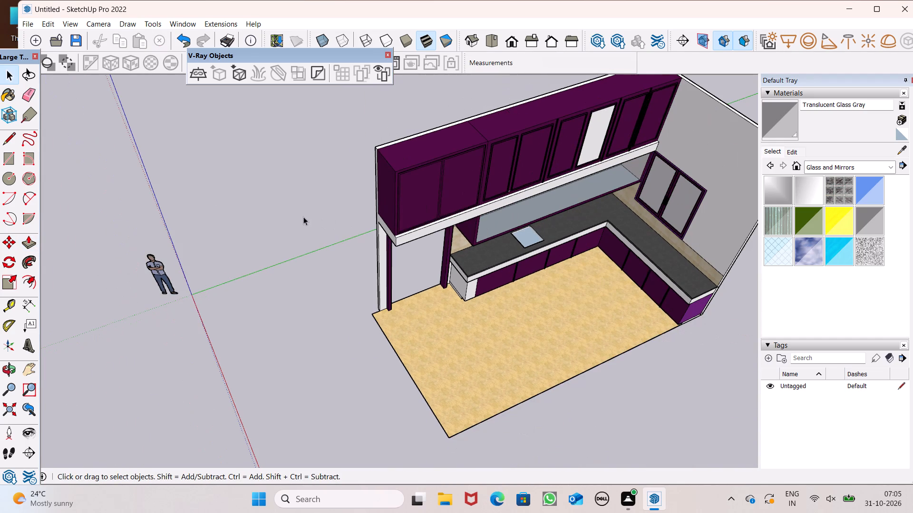
click(303, 211)
Examine the shortened ledge and the kitchen as a whole from eye level and above.
scroll(350, 211, down, 2)
middle_drag(387, 274, 430, 177)
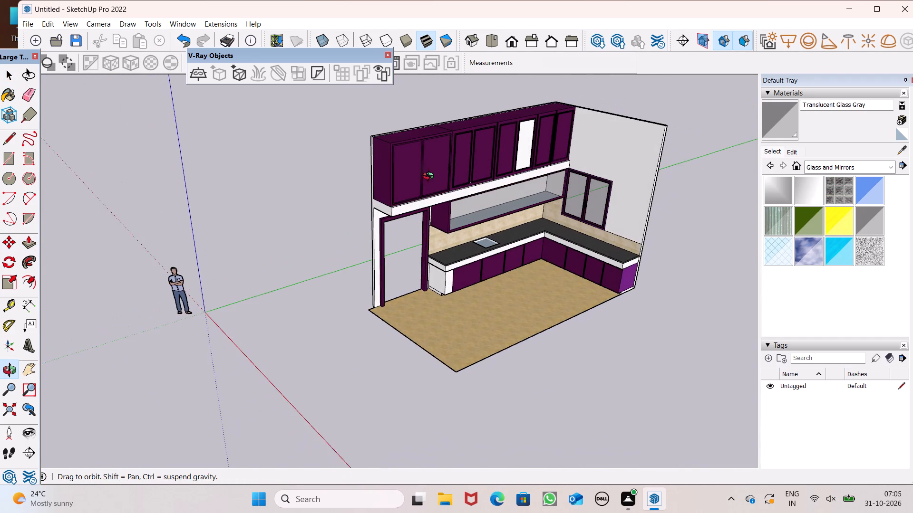
middle_drag(430, 177, 431, 177)
scroll(412, 256, down, 2)
middle_drag(447, 309, 437, 220)
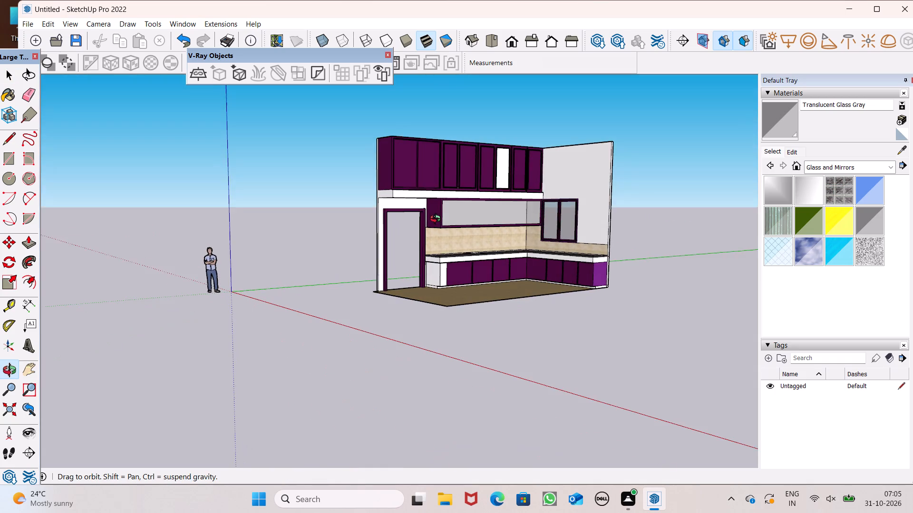
middle_drag(437, 220, 413, 215)
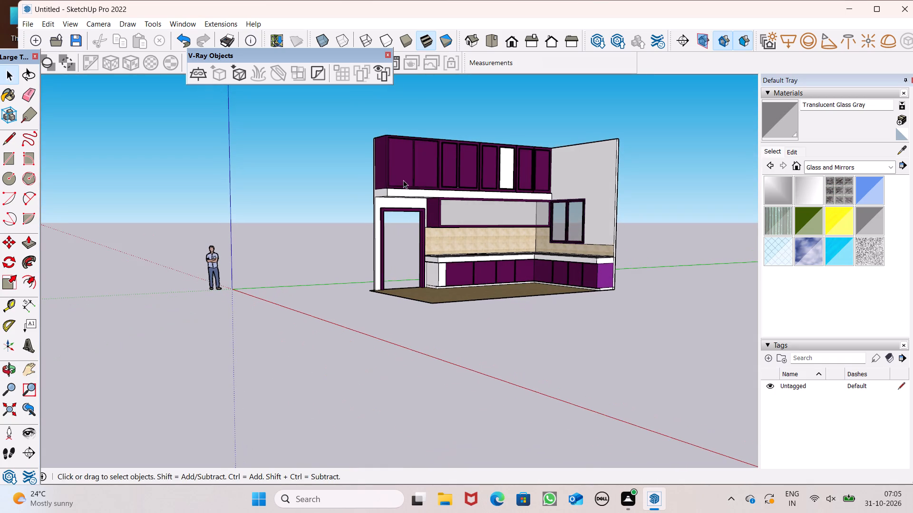
scroll(397, 168, up, 8)
scroll(526, 172, down, 2)
middle_drag(519, 214, 439, 293)
Push/Pull the border frames of both doors of the wall cabinet above the doorway by 3/4".
scroll(443, 295, up, 2)
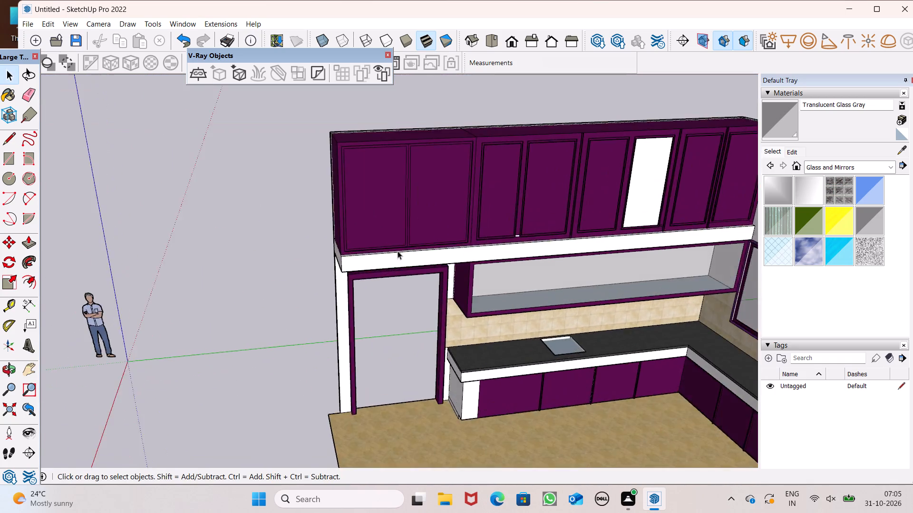
scroll(398, 251, up, 13)
scroll(402, 241, up, 9)
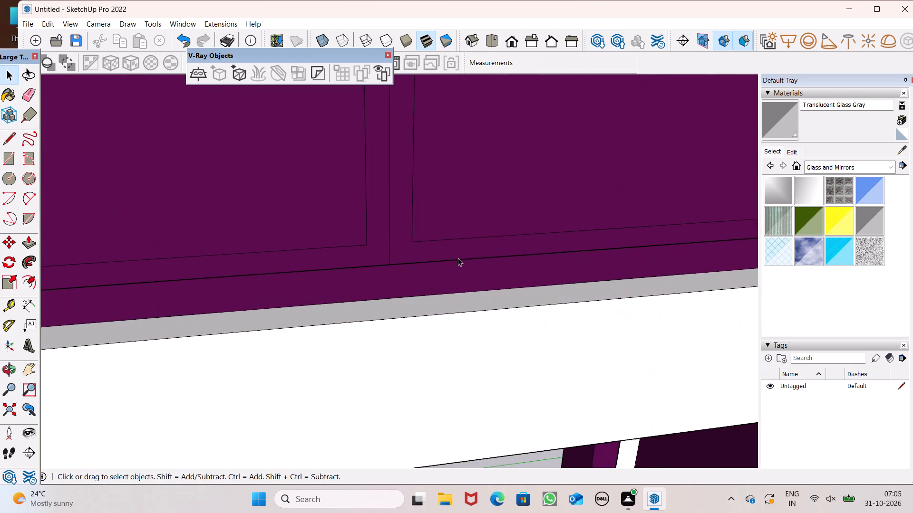
middle_drag(454, 278, 472, 377)
scroll(466, 264, down, 7)
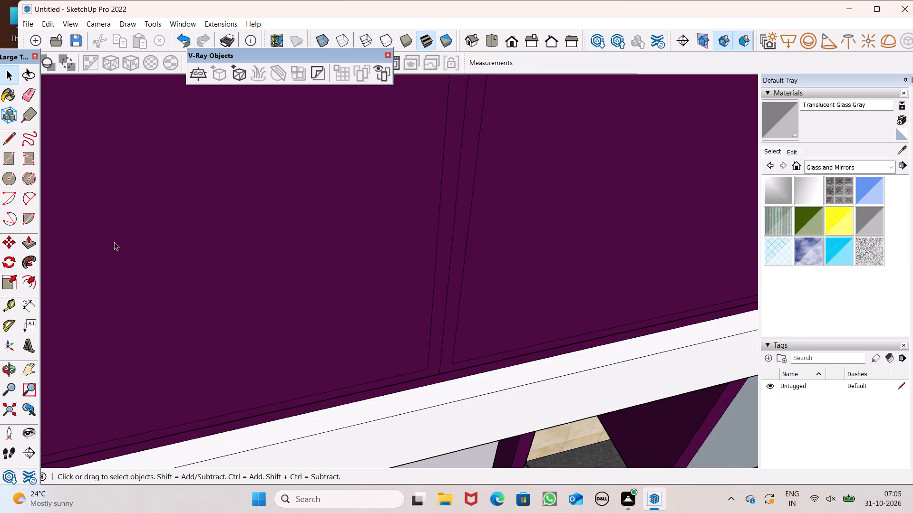
drag(33, 245, 39, 245)
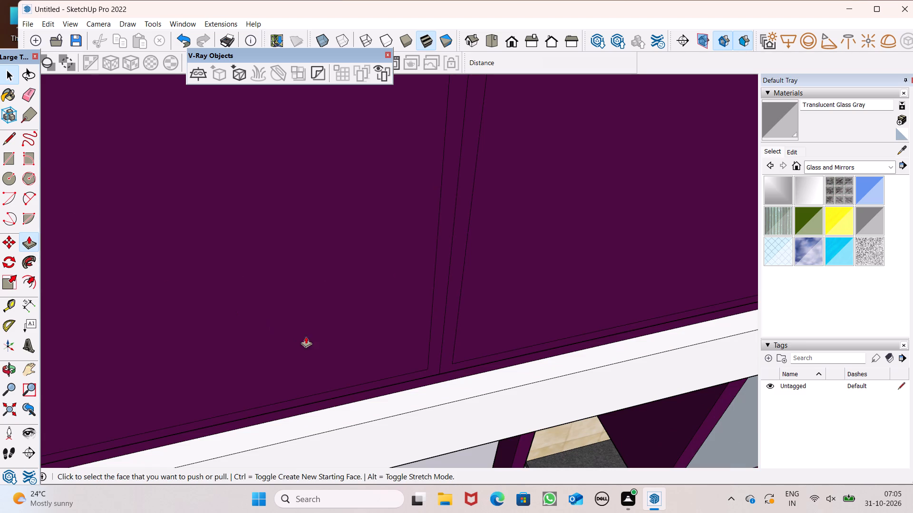
drag(449, 369, 450, 375)
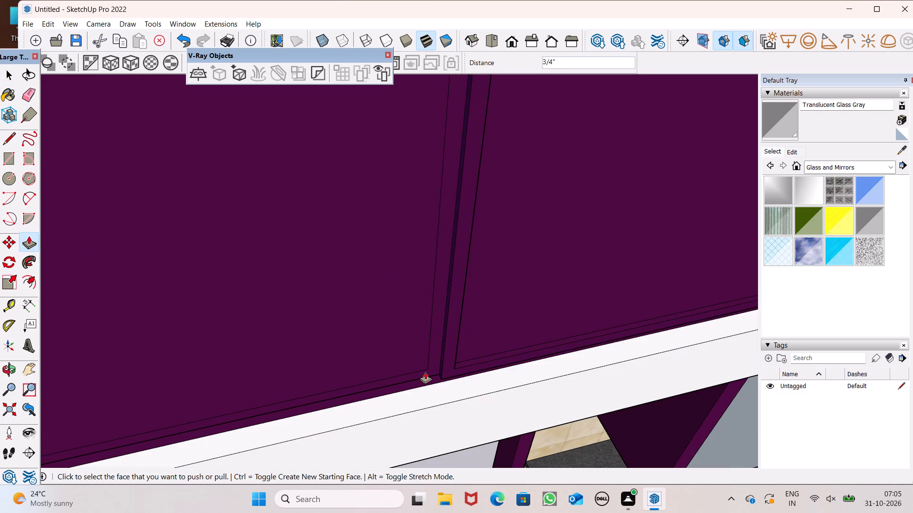
drag(425, 371, 444, 364)
click(444, 363)
scroll(394, 277, down, 3)
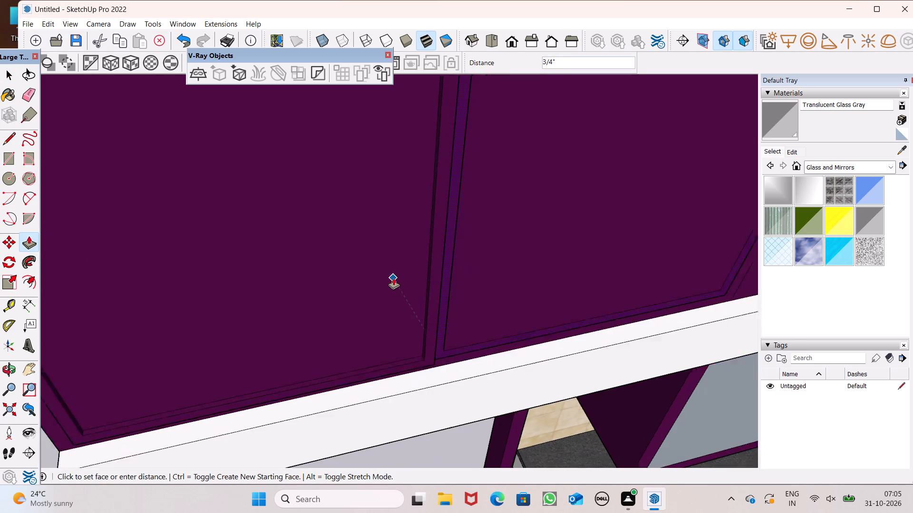
scroll(393, 278, down, 5)
scroll(209, 323, down, 7)
scroll(391, 301, down, 3)
middle_drag(433, 315, 329, 257)
key(space)
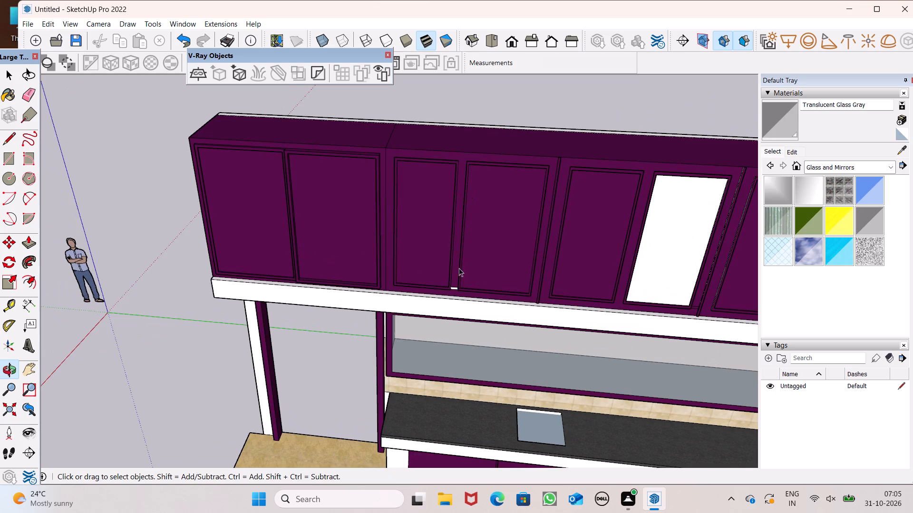
Draw a narrow upright handle rectangle about 1' 1 7/8" by 1 11/16" on the second wall cabinet's left door, near its inner edge.
scroll(487, 273, up, 1)
middle_drag(487, 273, 514, 180)
scroll(476, 162, up, 6)
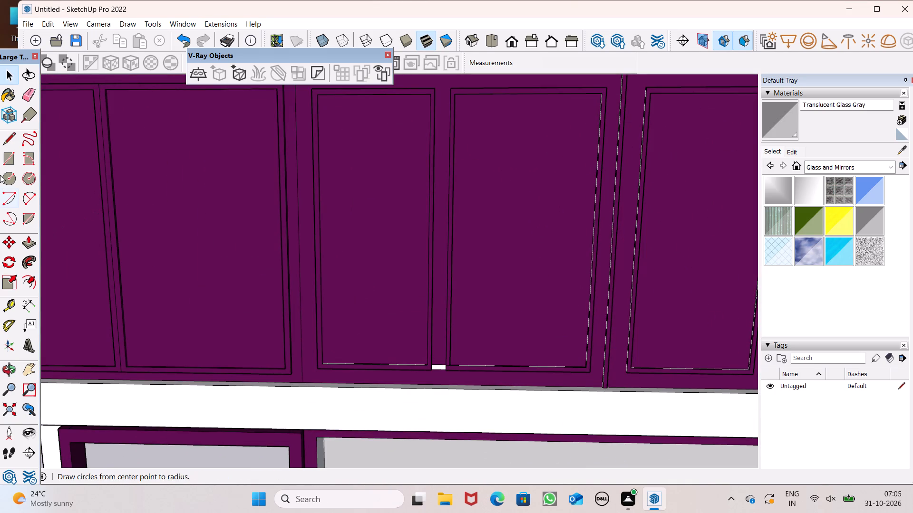
click(9, 152)
middle_drag(379, 233, 407, 188)
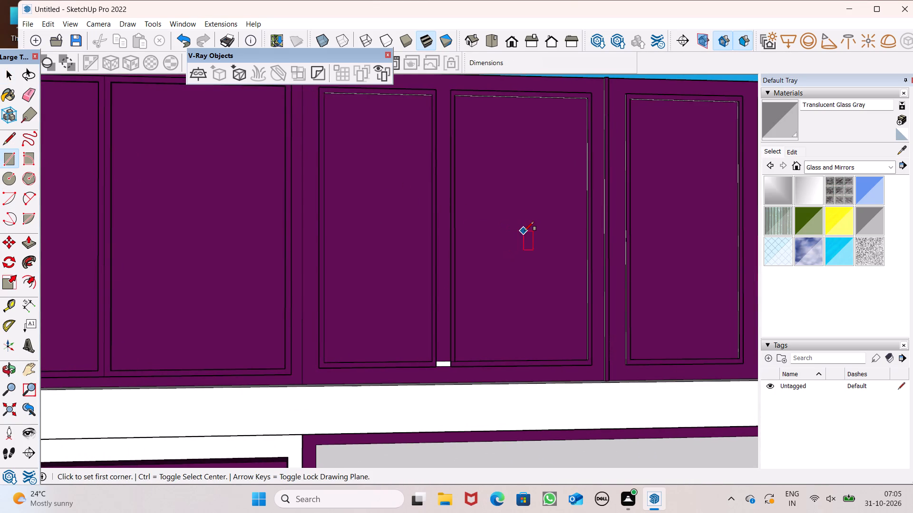
scroll(438, 261, up, 5)
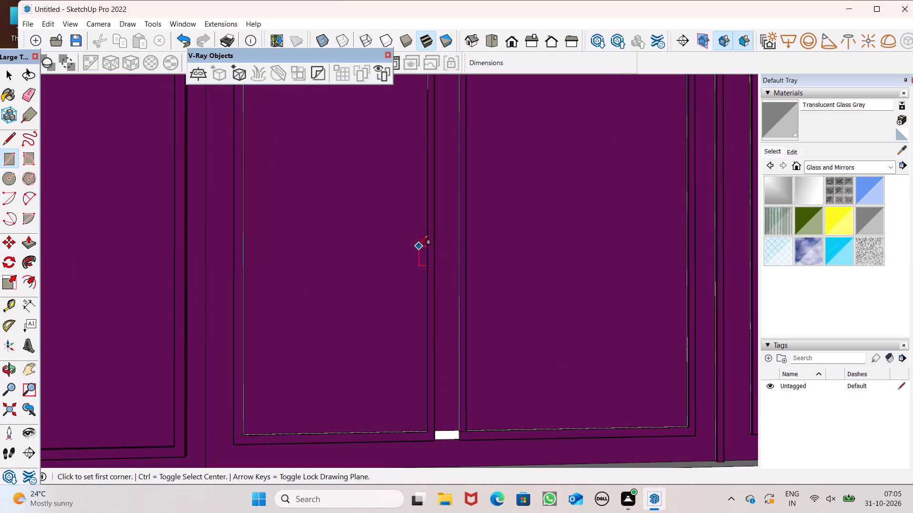
drag(407, 208, 408, 213)
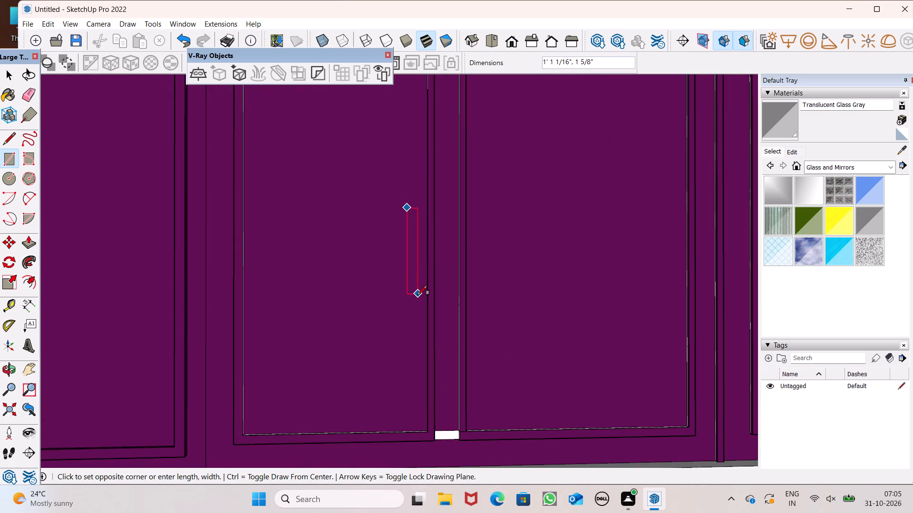
click(418, 299)
key(space)
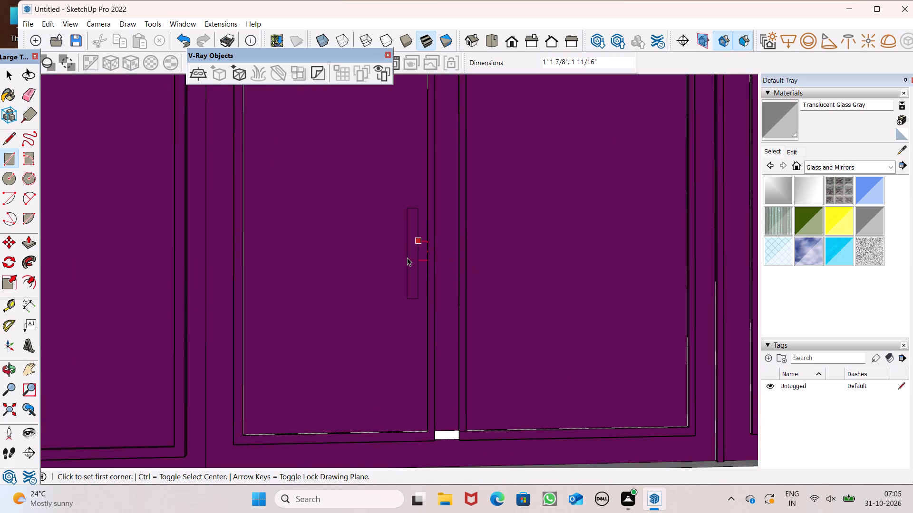
Copy the handle rectangle about 11" horizontally onto the neighbouring door of the same wall cabinet.
double_click(411, 258)
key(m)
key(Return)
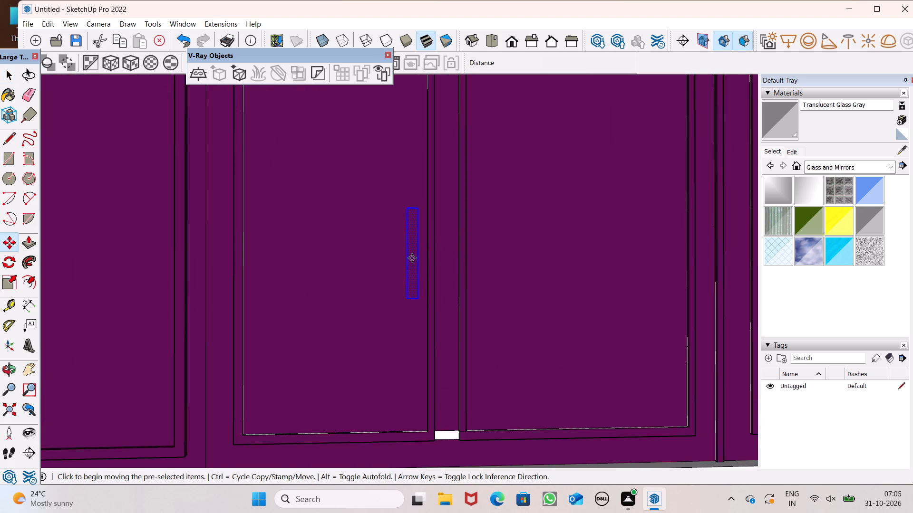
drag(412, 258, 483, 260)
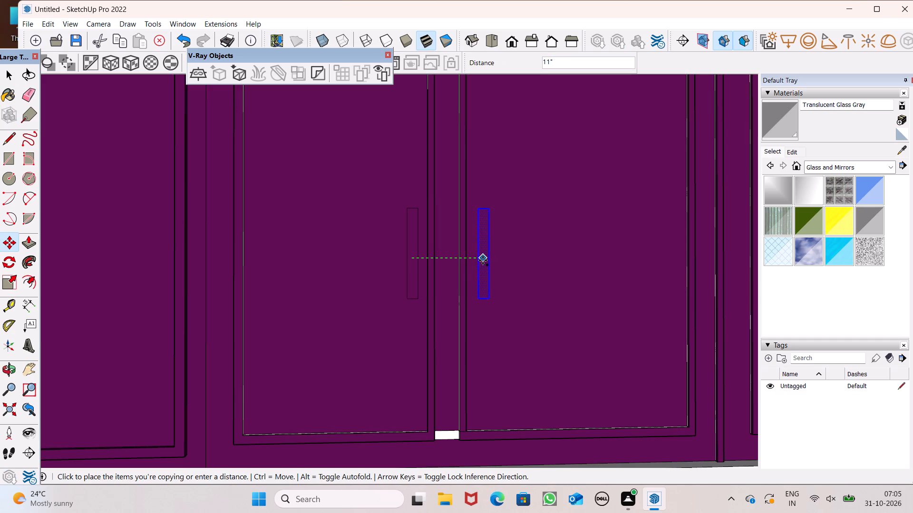
drag(483, 260, 481, 260)
scroll(171, 227, down, 7)
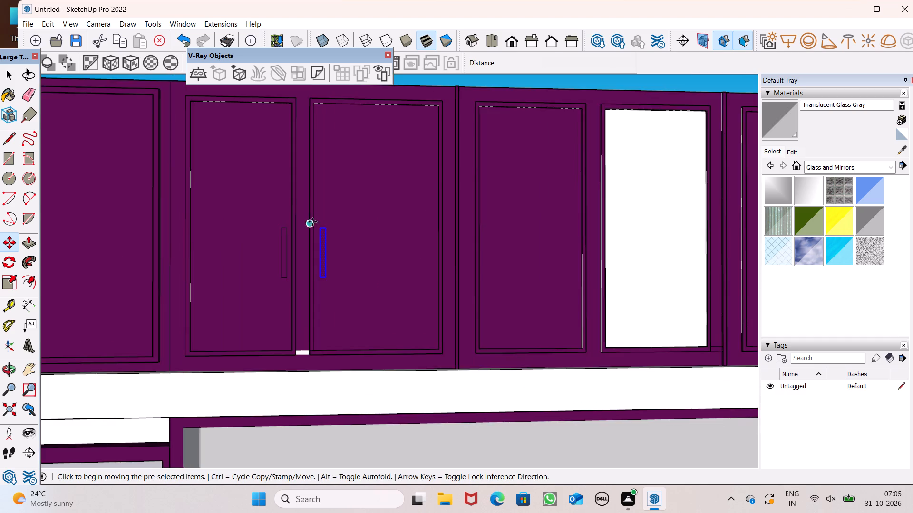
scroll(314, 225, down, 4)
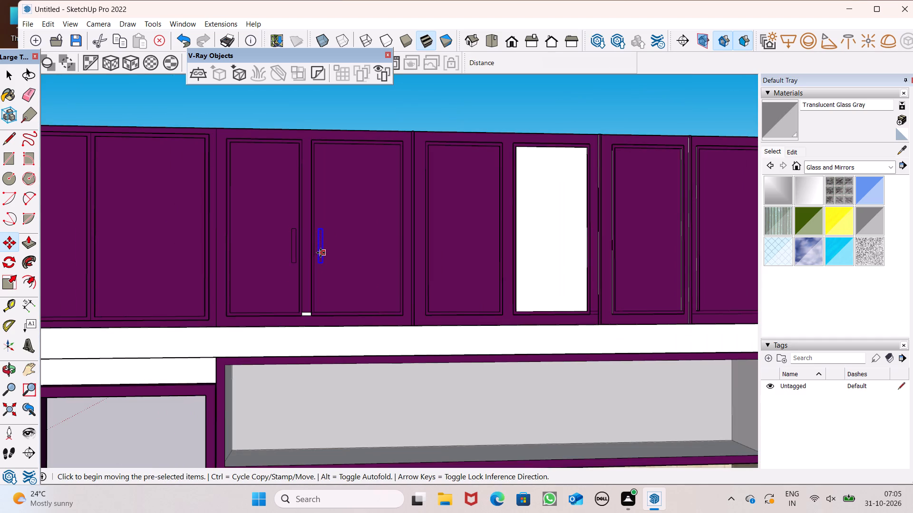
key(space)
scroll(538, 228, down, 5)
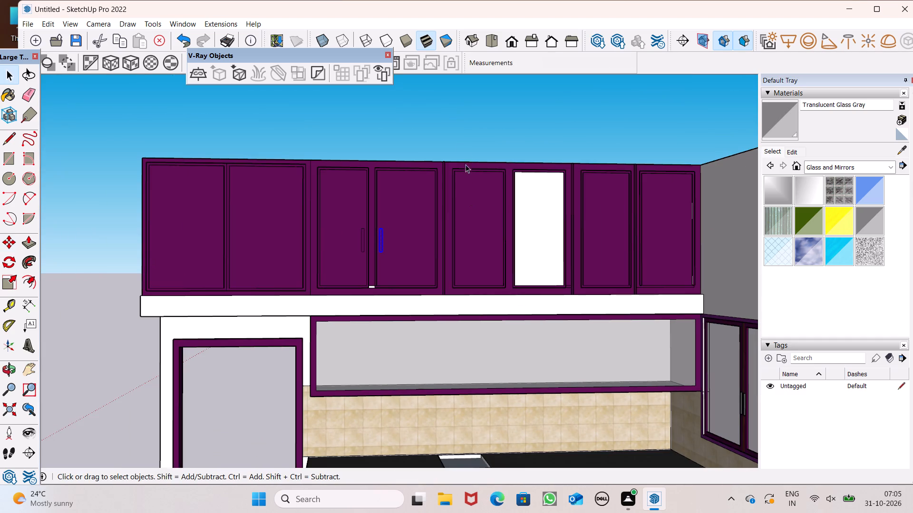
click(461, 134)
Copy the second handle rectangle about 12' 3" along the wall cabinets onto the second-to-last door, beside the edge facing the last door.
scroll(525, 220, up, 4)
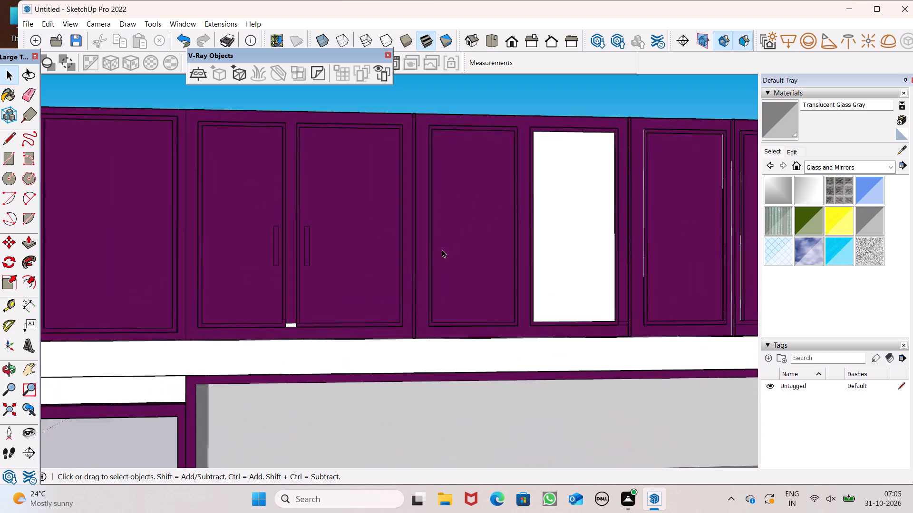
scroll(442, 249, up, 2)
double_click(295, 256)
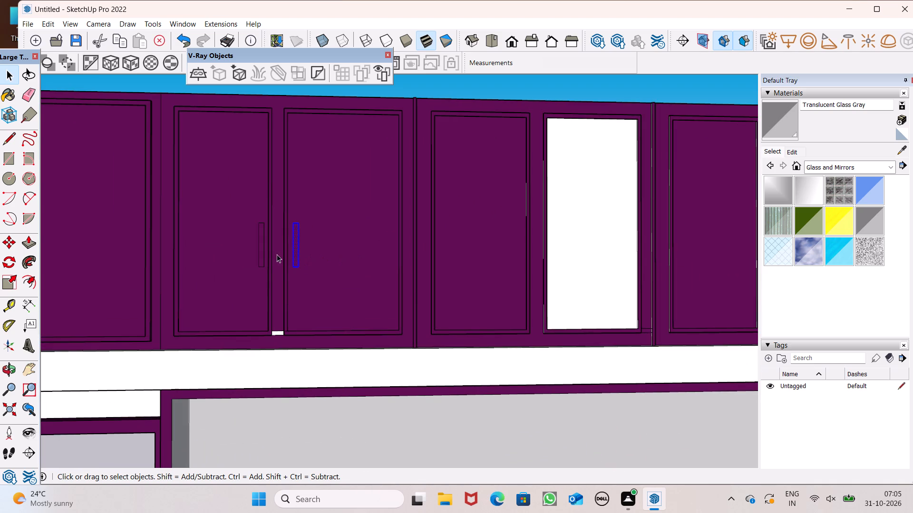
key(m)
key(Return)
scroll(204, 277, down, 5)
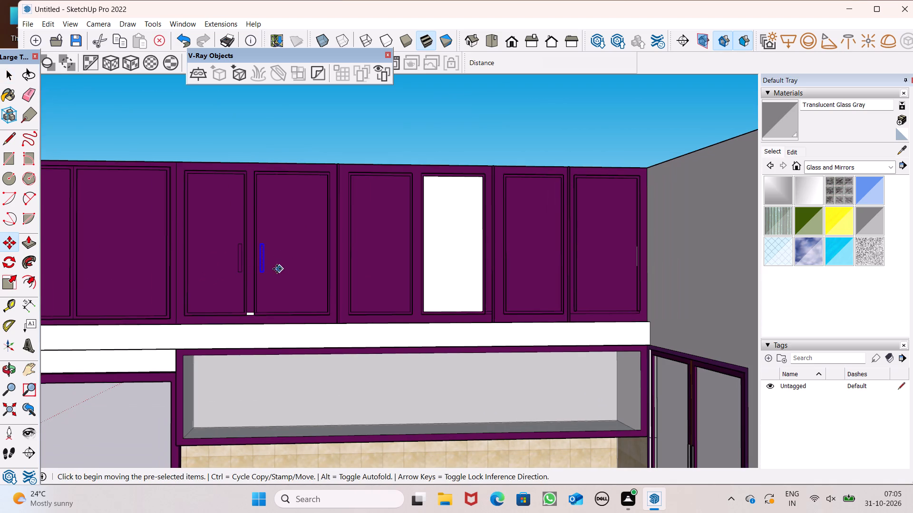
drag(264, 271, 390, 271)
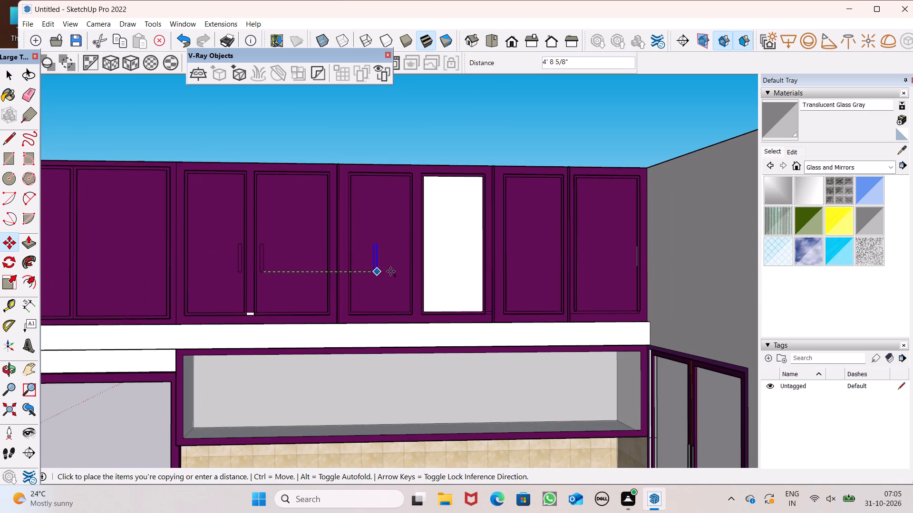
drag(390, 271, 553, 266)
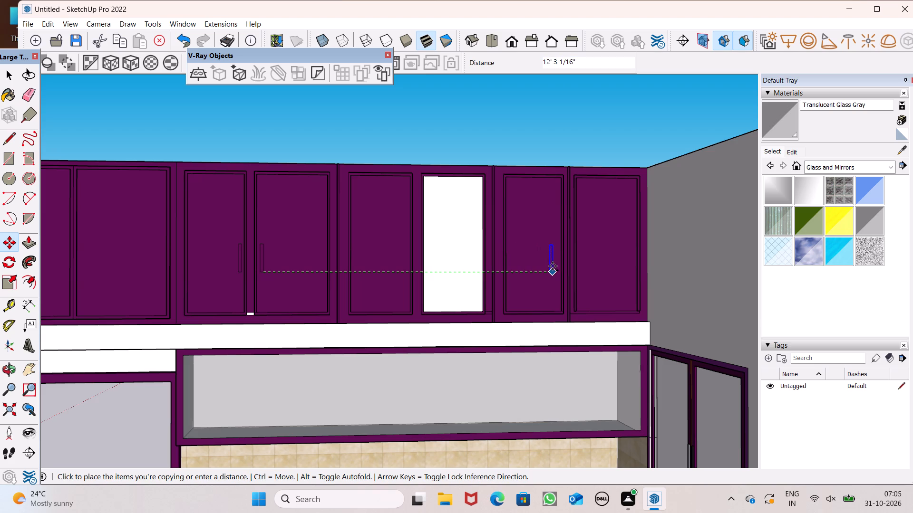
drag(553, 266, 554, 263)
click(554, 263)
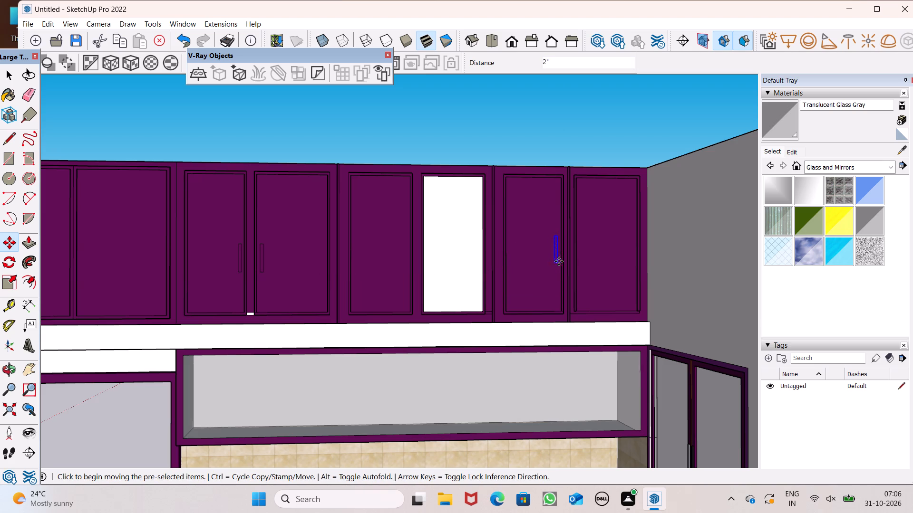
Copy the handle rectangle from the second-to-last wall cabinet door about 1' 1 13/16" onto the last door.
scroll(600, 258, up, 8)
scroll(511, 246, up, 7)
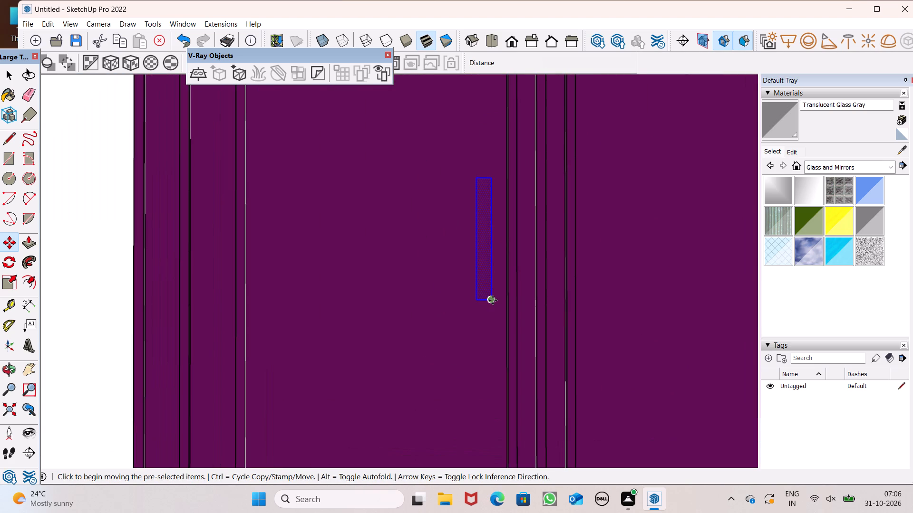
drag(493, 300, 610, 293)
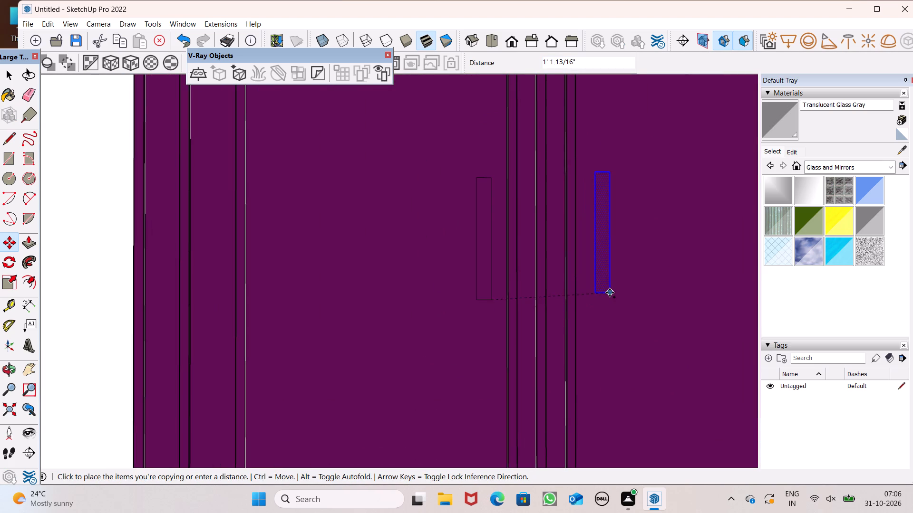
drag(610, 293, 610, 296)
scroll(602, 263, down, 7)
scroll(584, 202, down, 7)
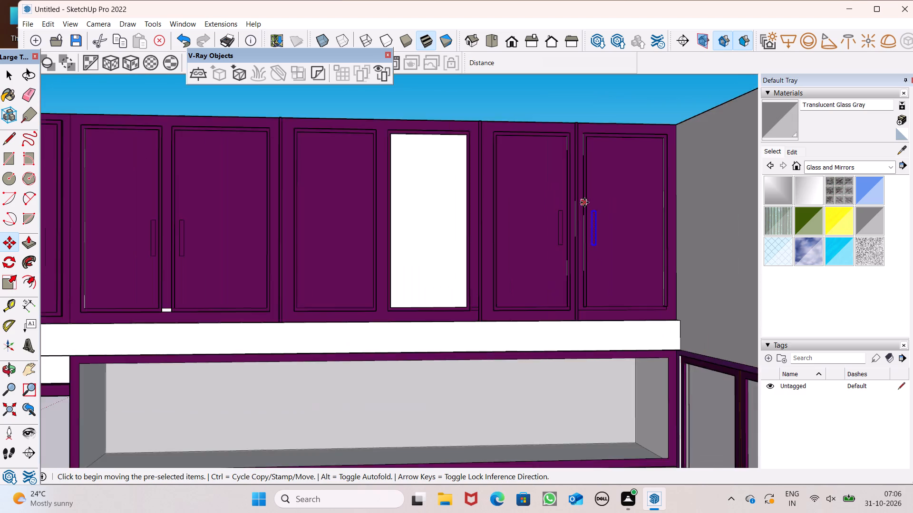
scroll(584, 202, down, 4)
scroll(477, 229, down, 7)
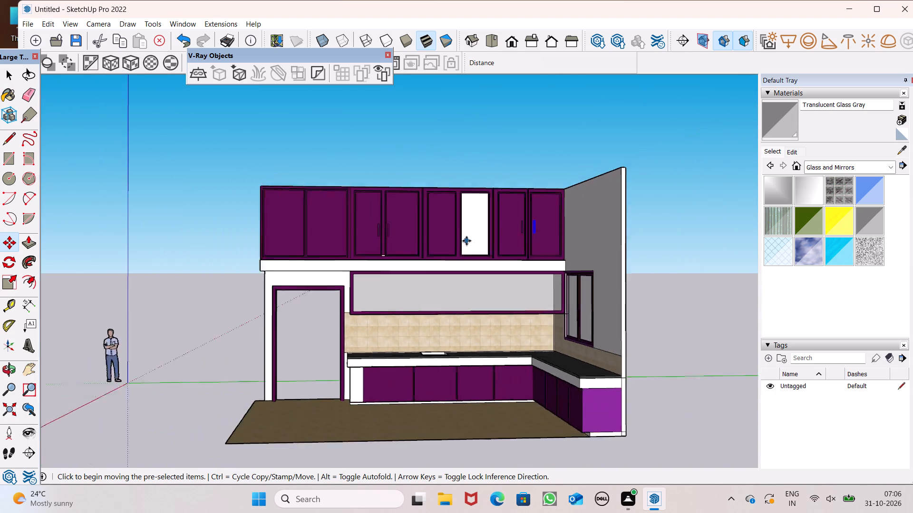
scroll(466, 241, down, 2)
scroll(315, 244, up, 6)
key(space)
click(263, 185)
Copy the handle rectangle from the second wall cabinet's left door onto the left door above the doorway, near its inner edge.
scroll(438, 218, up, 3)
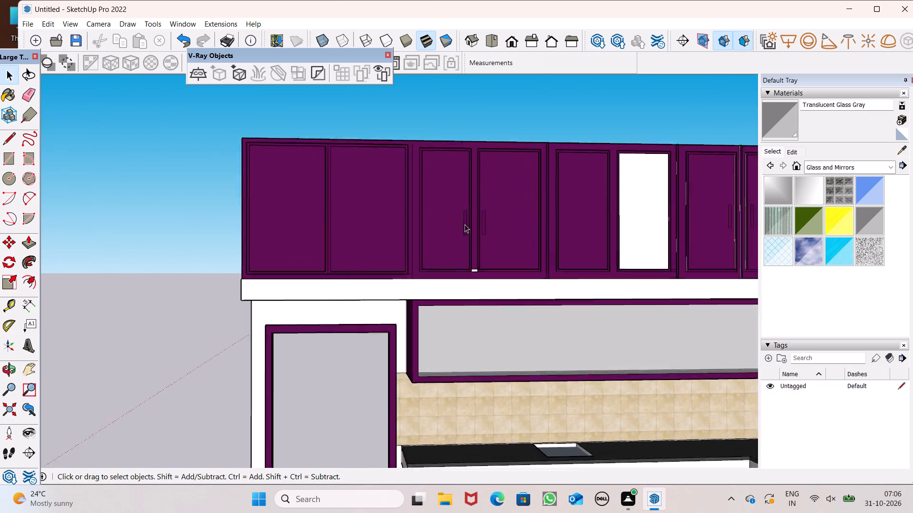
scroll(465, 224, up, 5)
scroll(424, 229, up, 8)
double_click(480, 235)
scroll(558, 238, down, 4)
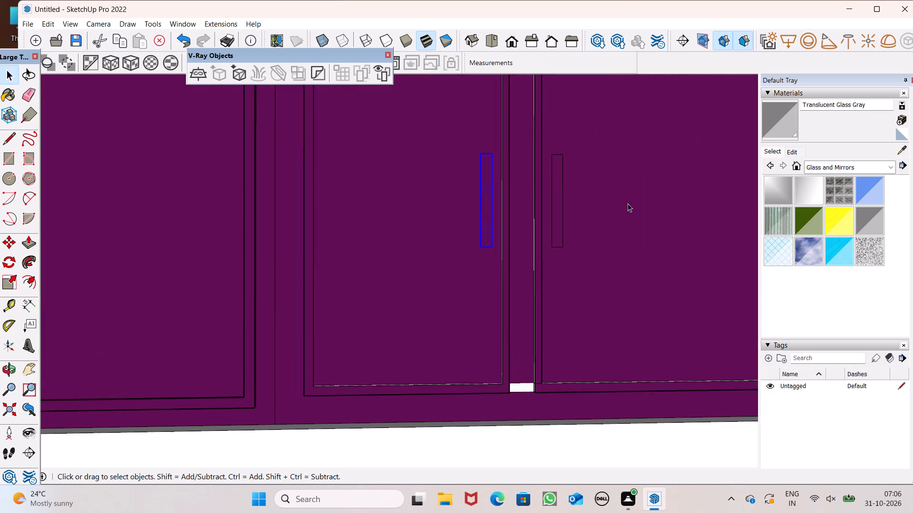
scroll(626, 228, down, 7)
key(m)
key(Return)
scroll(619, 266, down, 8)
scroll(594, 252, up, 7)
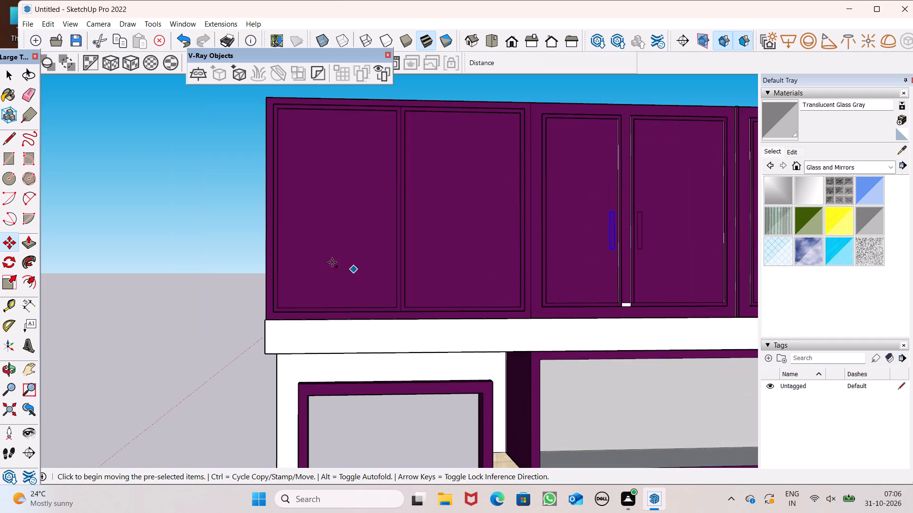
scroll(321, 250, up, 5)
scroll(346, 249, down, 5)
drag(634, 247, 390, 224)
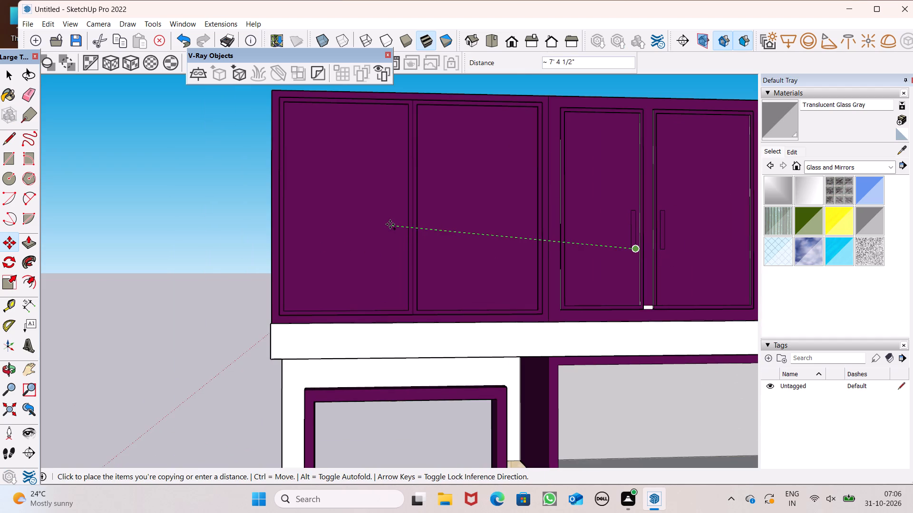
drag(390, 224, 401, 240)
Copy the new handle rectangle horizontally onto the neighbouring door of the wall cabinet above the doorway, near its inner edge.
drag(404, 239, 426, 239)
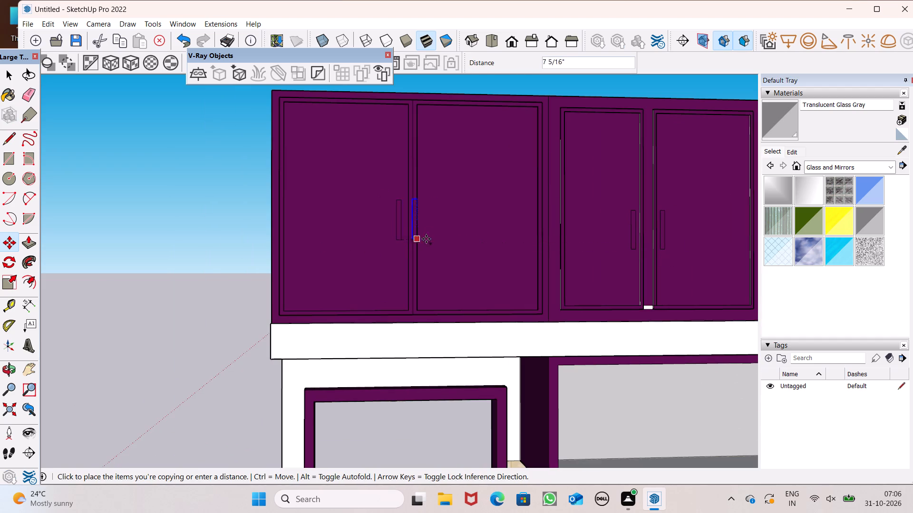
drag(426, 239, 431, 234)
scroll(459, 235, down, 7)
key(space)
click(290, 171)
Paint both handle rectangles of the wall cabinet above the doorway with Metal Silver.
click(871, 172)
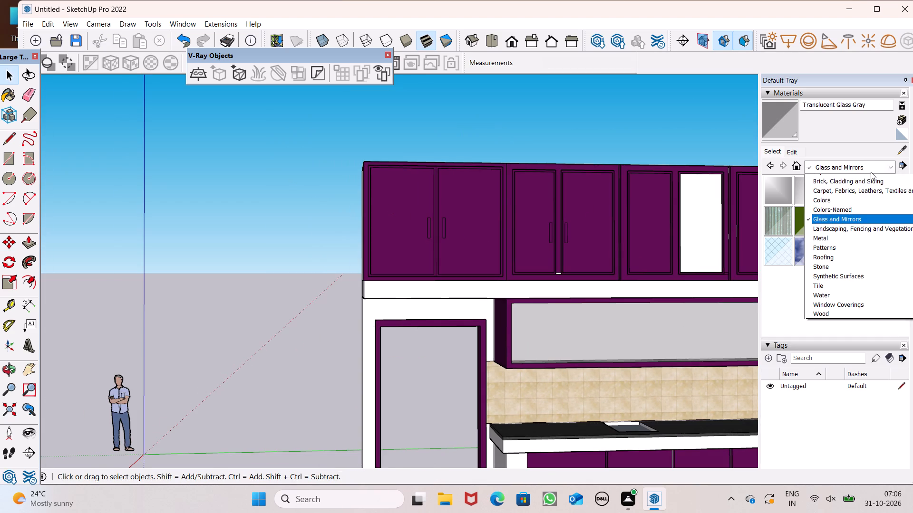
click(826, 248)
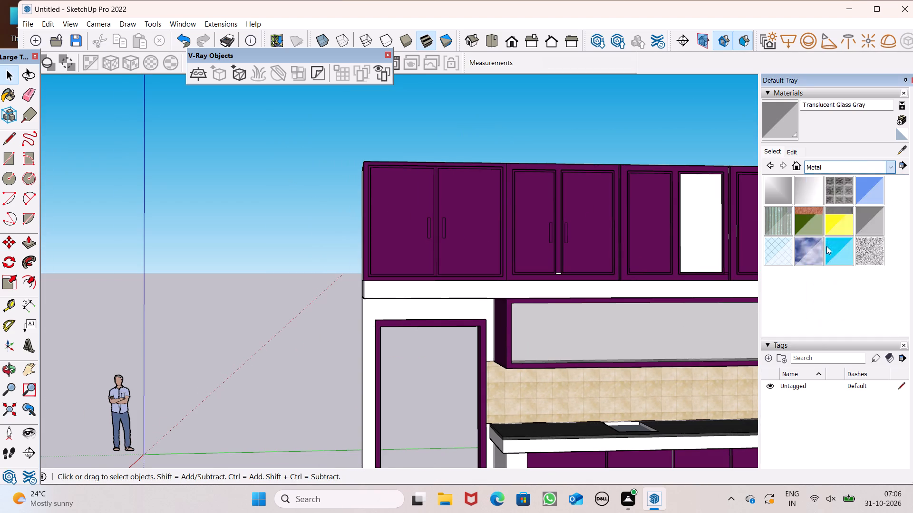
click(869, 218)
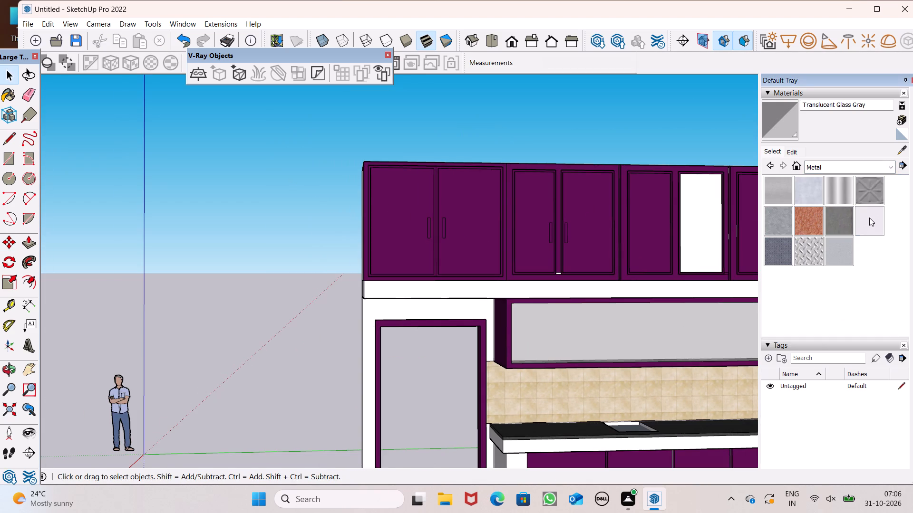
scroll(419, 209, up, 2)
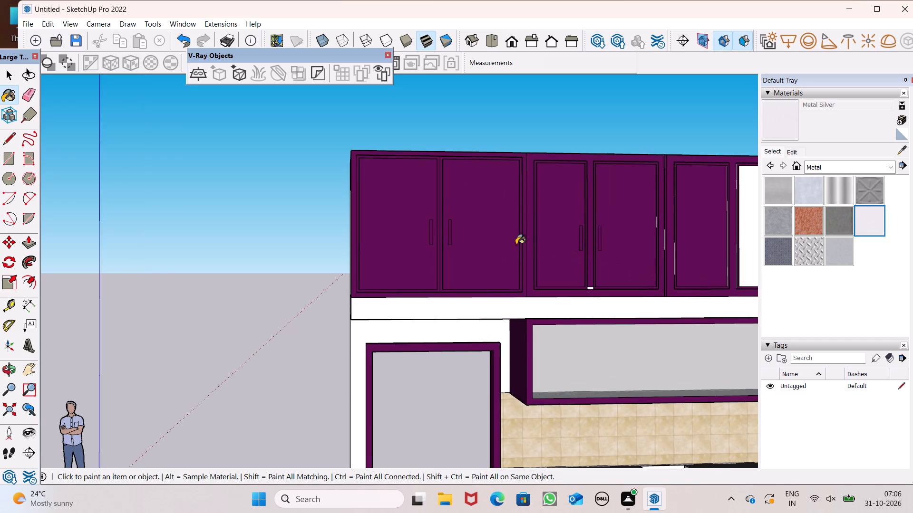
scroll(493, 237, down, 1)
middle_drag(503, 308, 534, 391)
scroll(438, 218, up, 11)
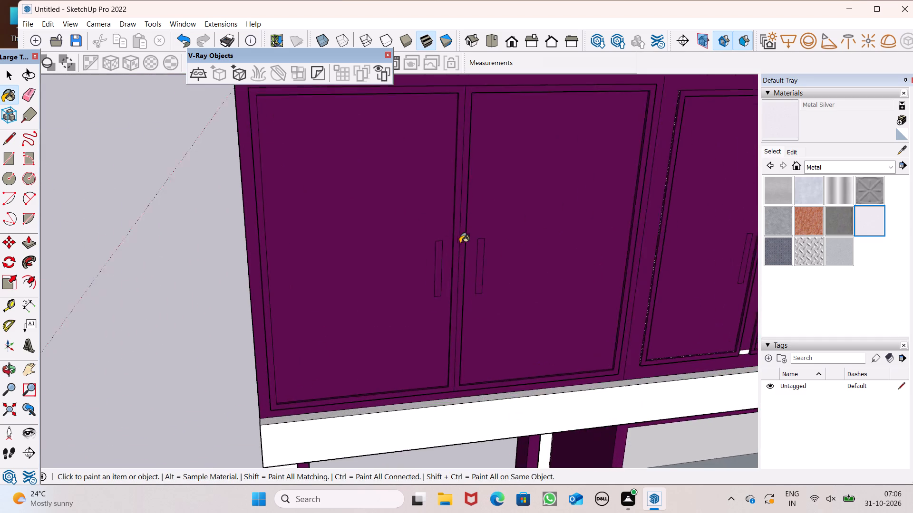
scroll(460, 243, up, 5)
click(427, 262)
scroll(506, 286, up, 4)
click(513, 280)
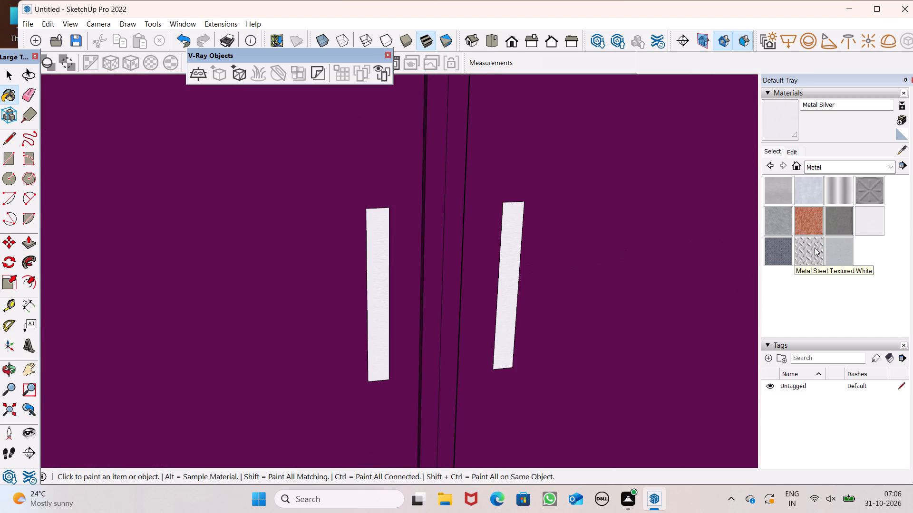
Paint both handle rectangles of the wall cabinet above the doorway with Steel Brushed Stainless.
click(823, 255)
click(845, 254)
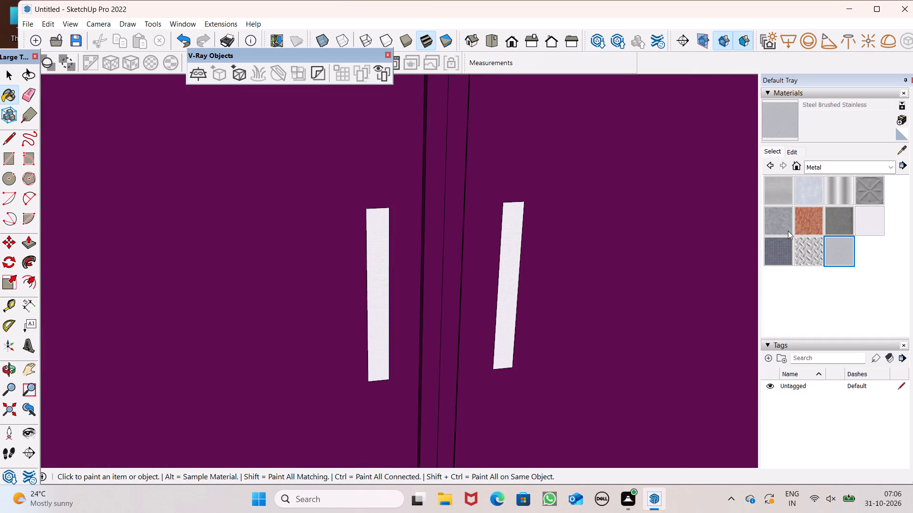
click(512, 253)
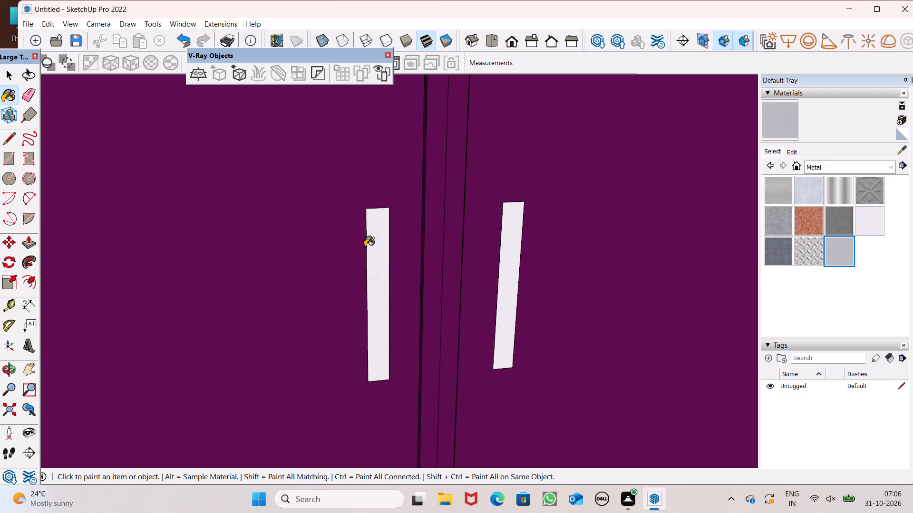
click(377, 241)
Paint both handle rectangles of the second wall cabinet with Steel Brushed Stainless.
scroll(306, 204, down, 11)
scroll(458, 260, down, 4)
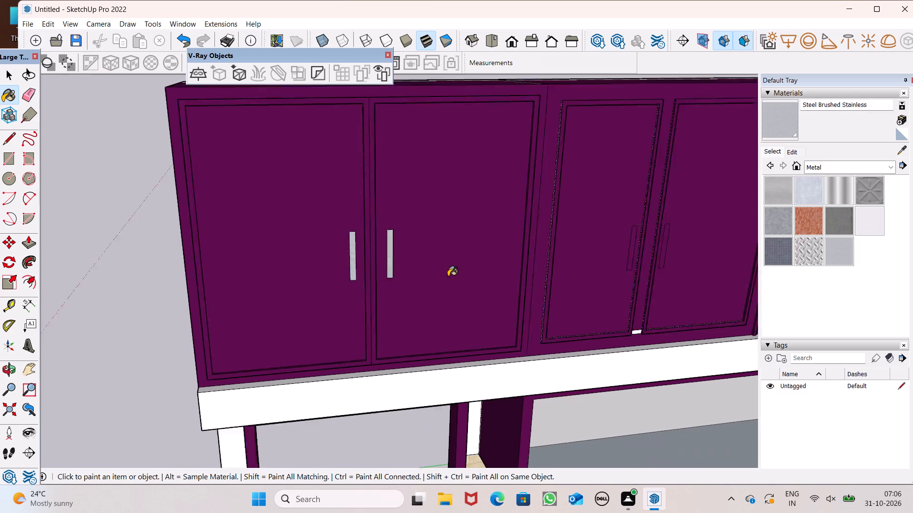
scroll(448, 276, down, 3)
scroll(297, 226, down, 3)
scroll(539, 236, up, 12)
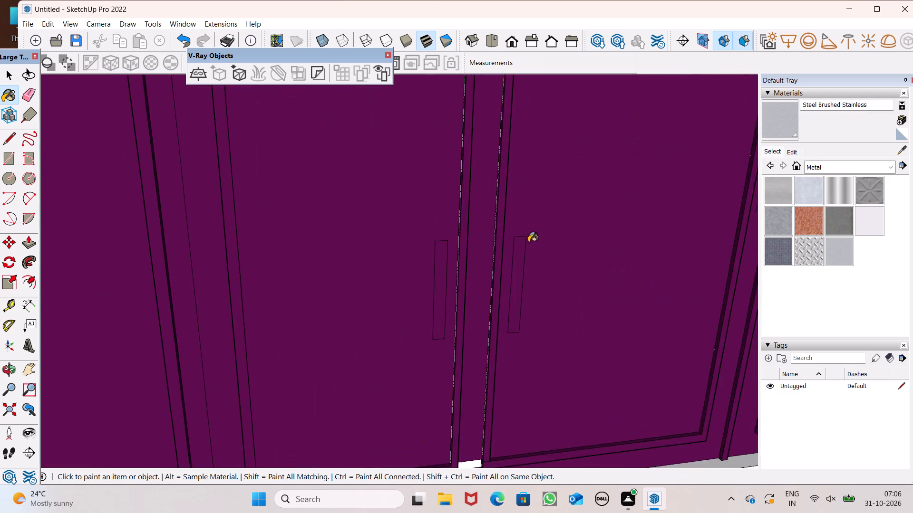
scroll(528, 242, up, 8)
click(520, 258)
click(371, 265)
Paint the handle rectangles on the last two wall cabinet doors with Steel Brushed Stainless.
scroll(350, 199, down, 6)
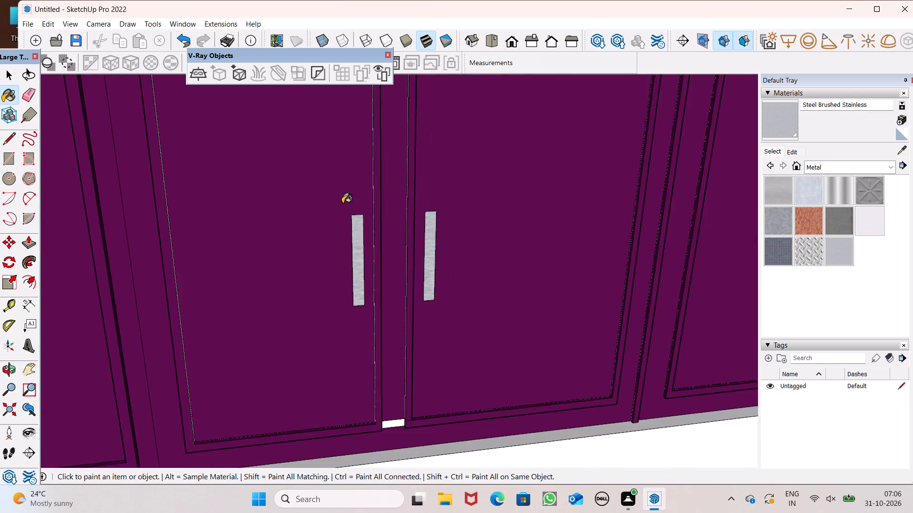
scroll(342, 203, down, 10)
scroll(438, 216, down, 6)
scroll(651, 240, up, 10)
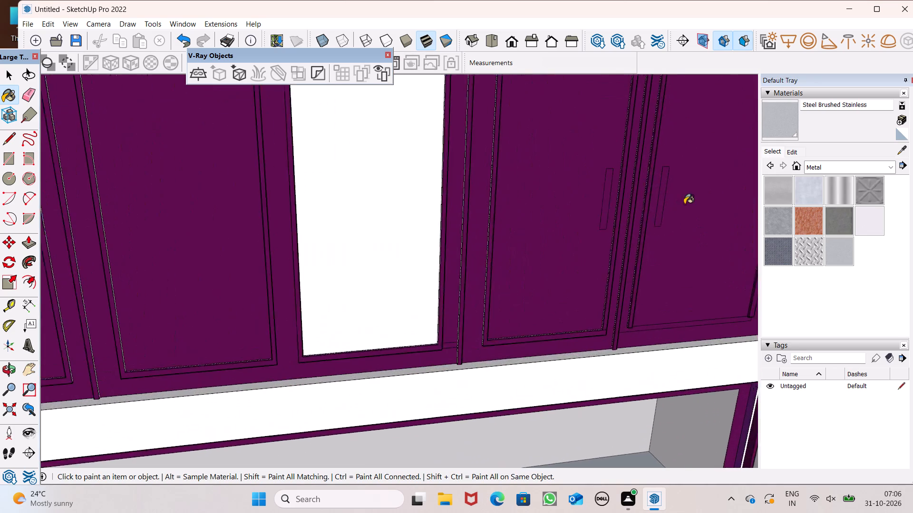
scroll(684, 204, up, 3)
click(653, 199)
click(581, 198)
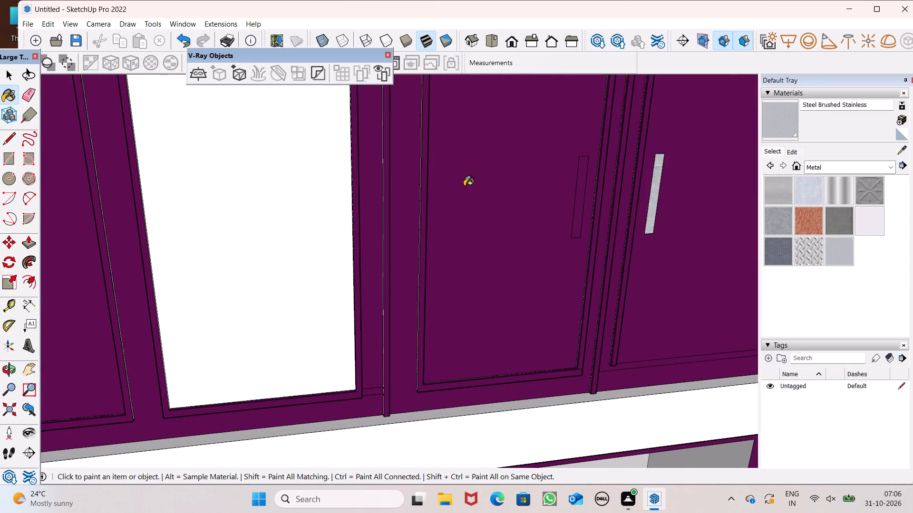
scroll(388, 245, down, 8)
key(space)
Push/Pull the handle faces on the last two wall cabinet doors outward by 2".
middle_drag(403, 225, 465, 304)
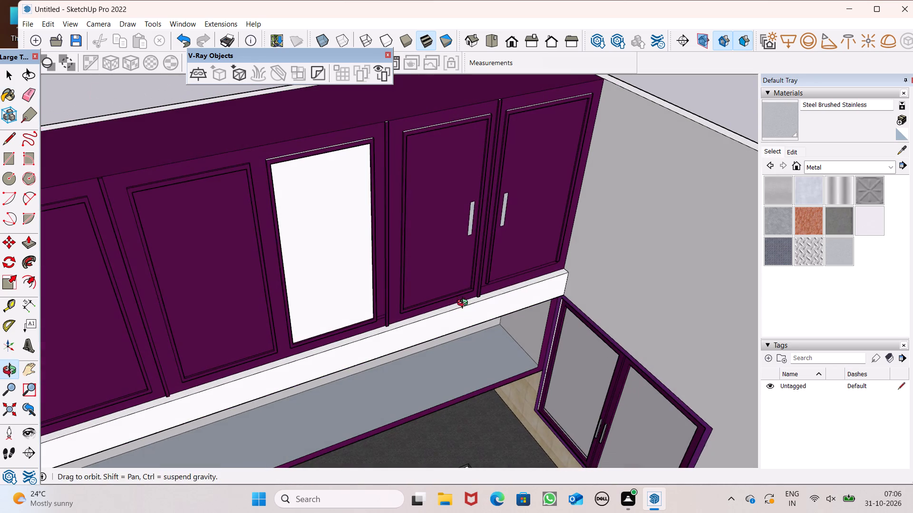
middle_drag(465, 304, 465, 304)
click(34, 235)
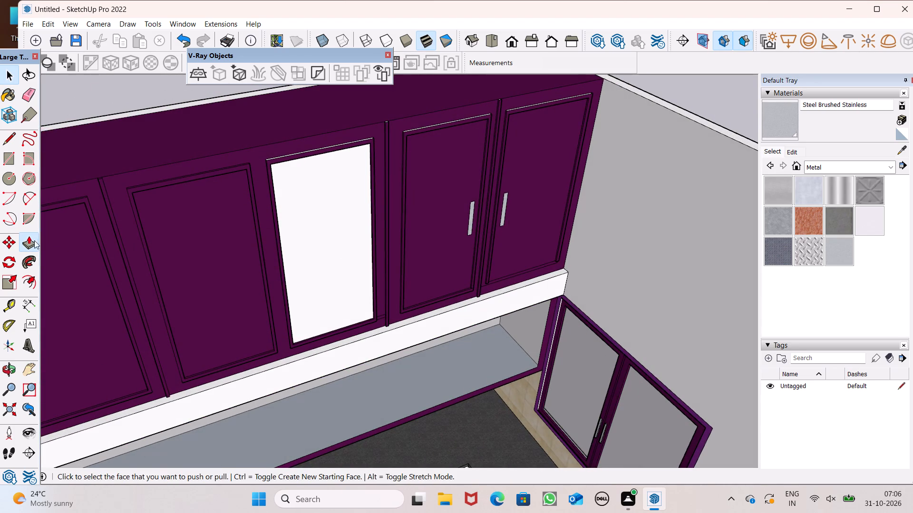
scroll(493, 203, up, 9)
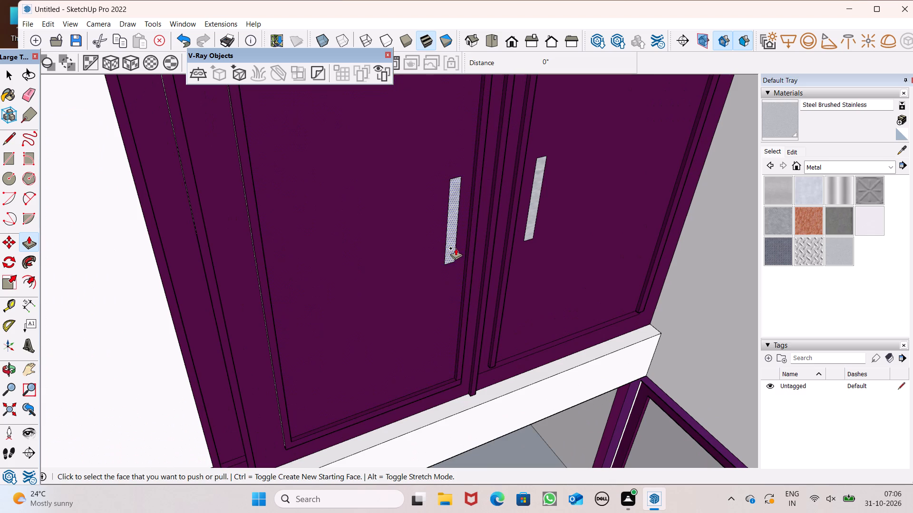
drag(454, 250, 457, 261)
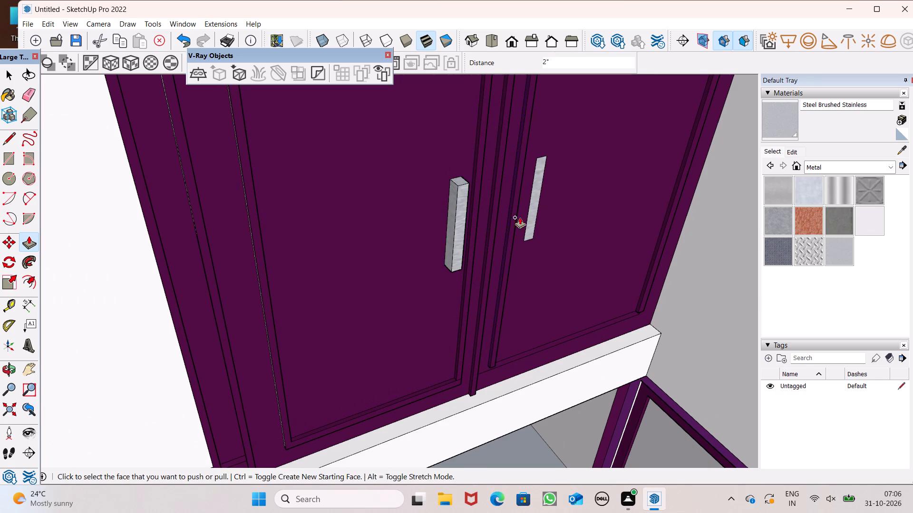
drag(533, 202, 461, 224)
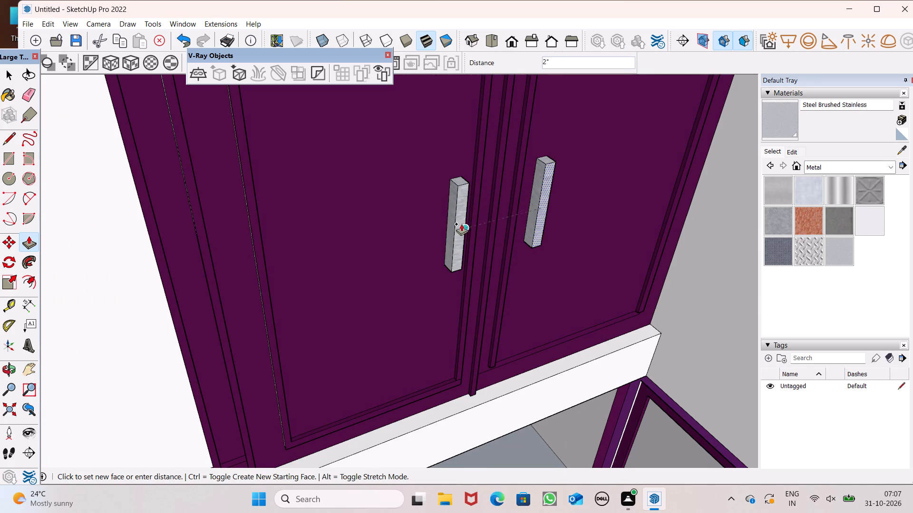
drag(461, 224, 459, 190)
Push/Pull both handle faces of the second wall cabinet outward by 2".
scroll(534, 178, down, 13)
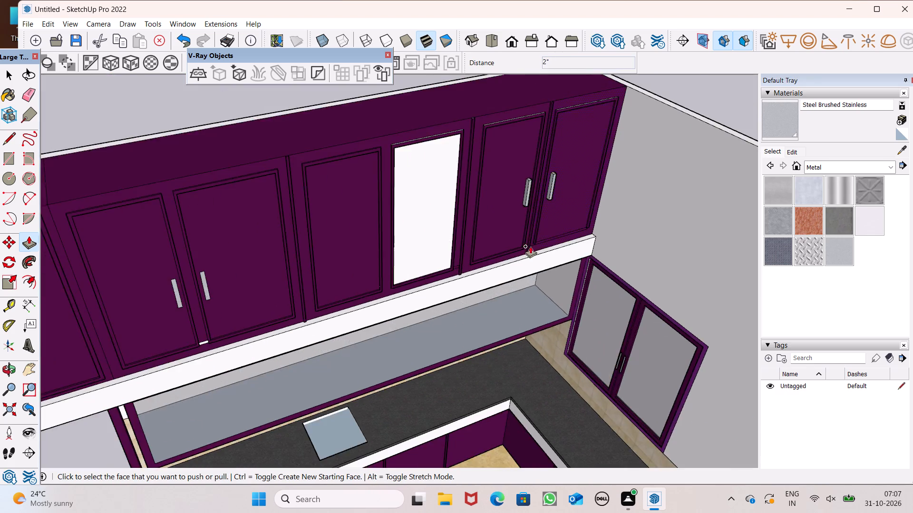
middle_drag(530, 246, 427, 123)
scroll(560, 170, down, 4)
scroll(342, 198, down, 3)
scroll(267, 196, up, 7)
scroll(367, 190, up, 2)
scroll(408, 189, down, 3)
middle_drag(406, 189, 408, 227)
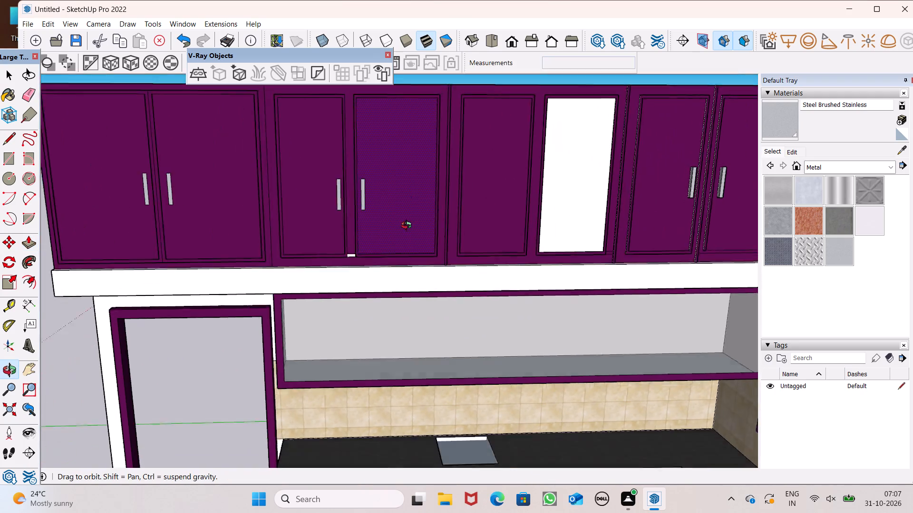
middle_drag(408, 227, 405, 293)
scroll(371, 209, up, 14)
drag(363, 194, 363, 203)
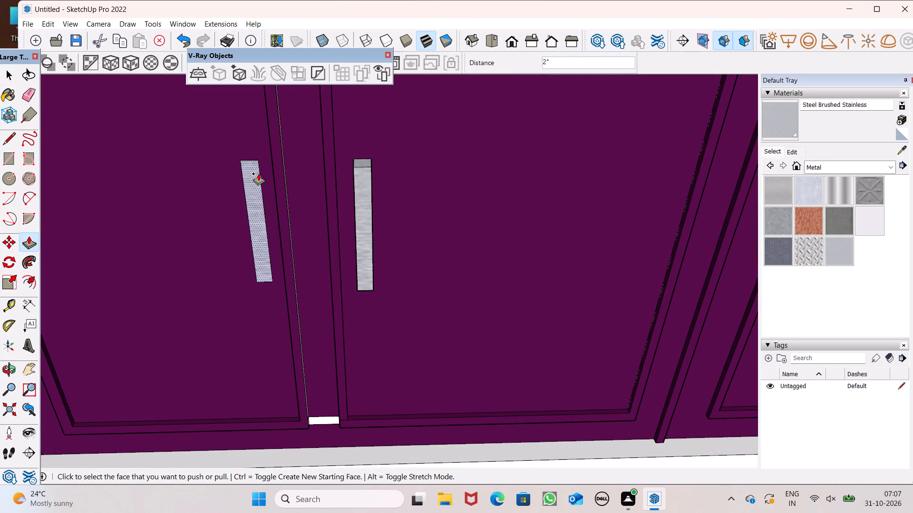
drag(258, 173, 357, 165)
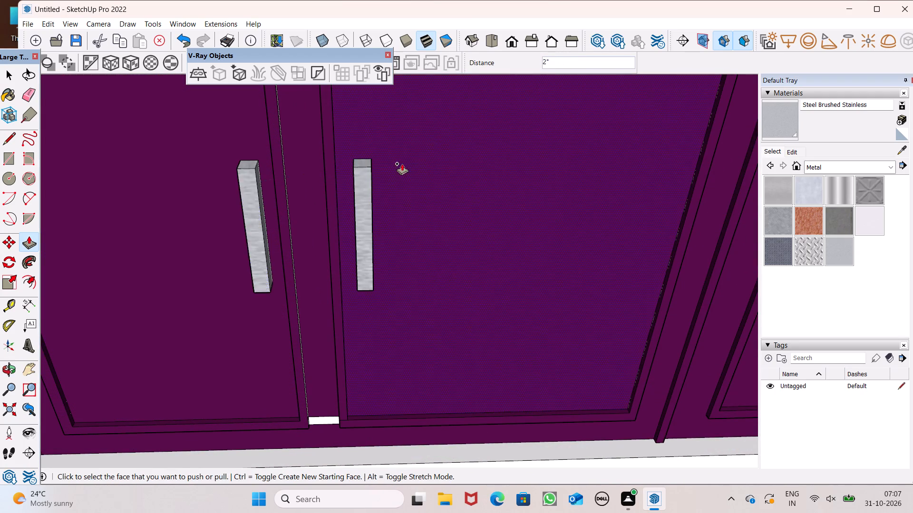
Push/Pull the left door's handle face on the wall cabinet above the doorway by 1 1/8".
scroll(544, 180, down, 15)
scroll(263, 185, down, 5)
scroll(237, 191, up, 2)
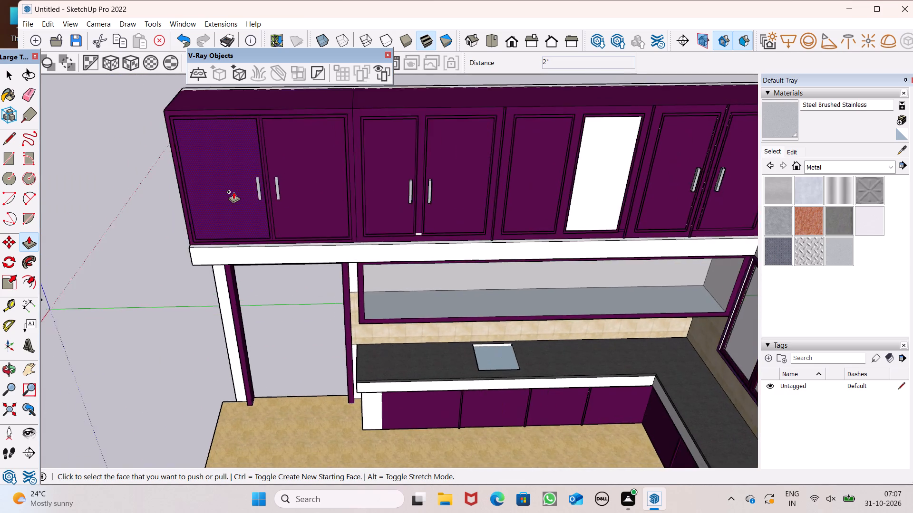
scroll(233, 191, up, 7)
middle_drag(302, 221, 315, 314)
scroll(280, 254, up, 11)
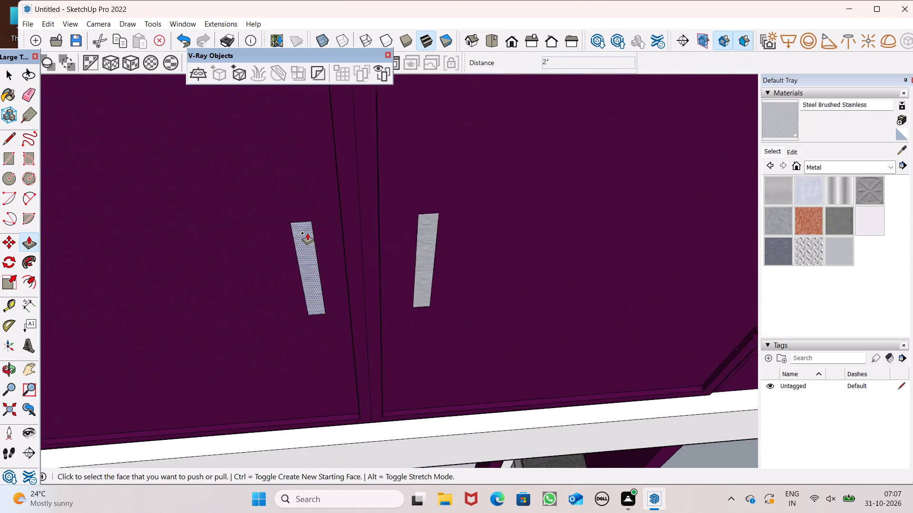
scroll(307, 233, up, 2)
drag(307, 236, 307, 250)
click(307, 250)
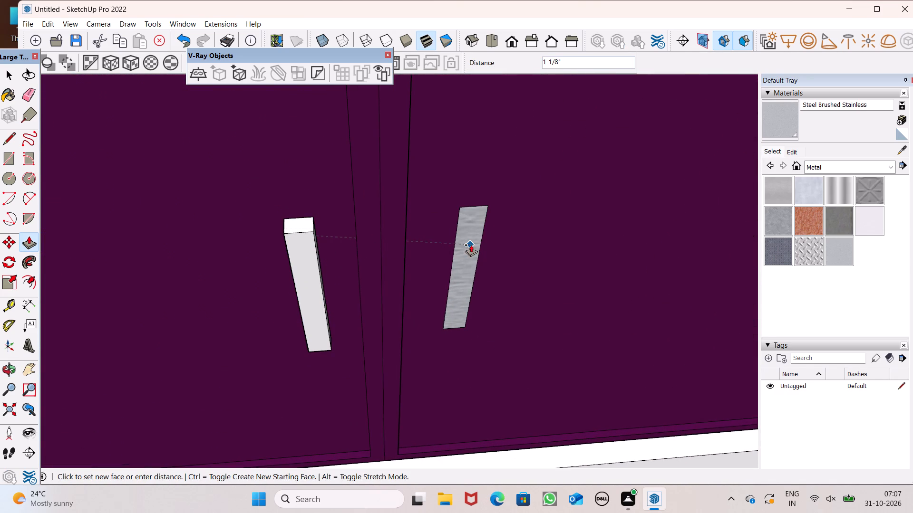
drag(471, 244, 384, 265)
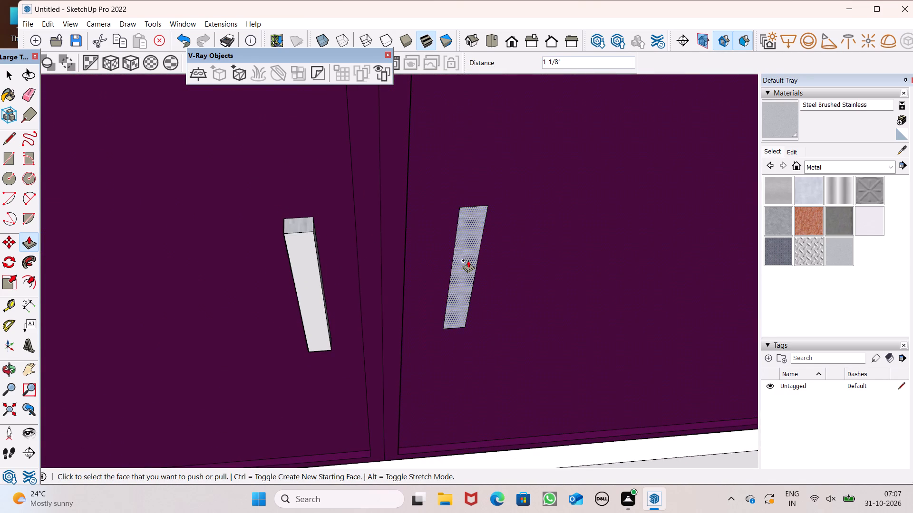
Push/Pull the right door's handle face on the wall cabinet above the doorway outward by 1 1/8".
drag(468, 260, 309, 230)
key(space)
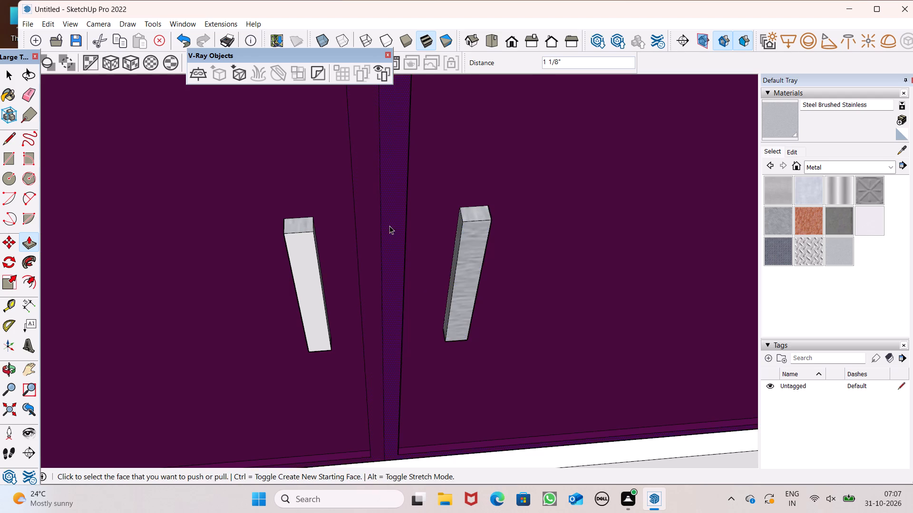
Draw a vertical handle rectangle about 1' 5 13/16" by 2 1/4" near the right edge of the first base cabinet door.
scroll(389, 226, down, 20)
scroll(389, 226, down, 2)
middle_drag(449, 329, 455, 128)
scroll(455, 130, up, 1)
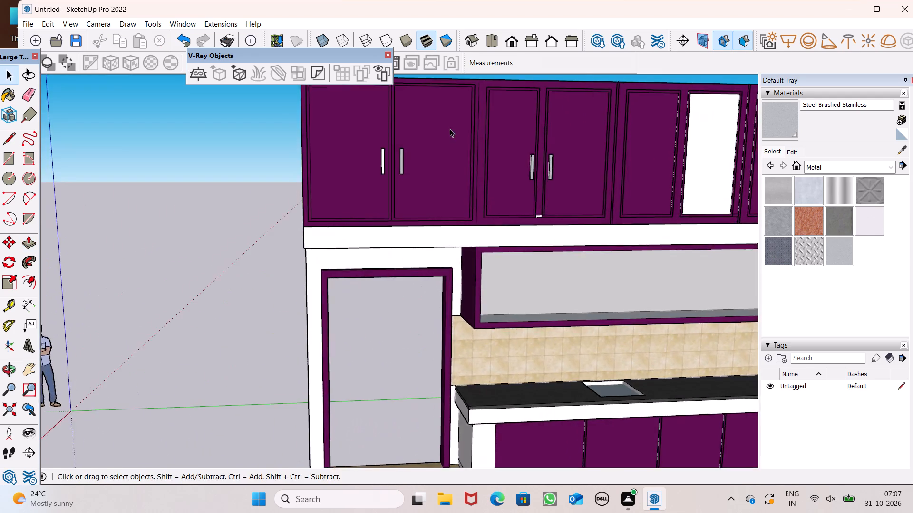
scroll(435, 169, down, 6)
middle_drag(411, 242, 407, 222)
scroll(409, 210, down, 5)
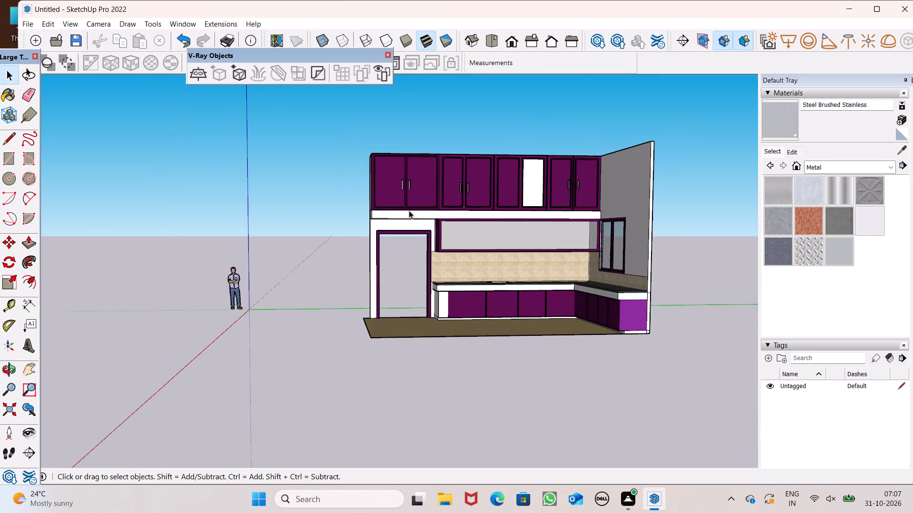
scroll(409, 210, down, 2)
middle_drag(389, 264, 388, 264)
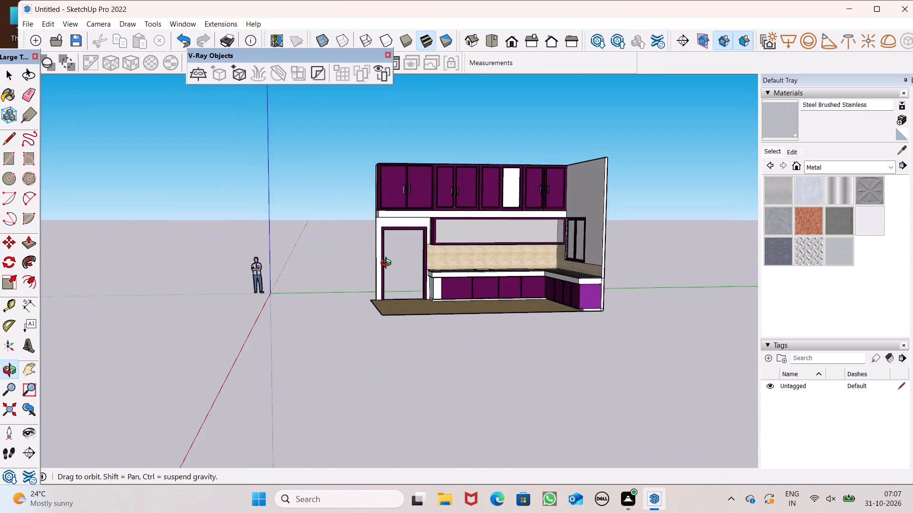
middle_drag(388, 264, 376, 305)
scroll(438, 316, up, 7)
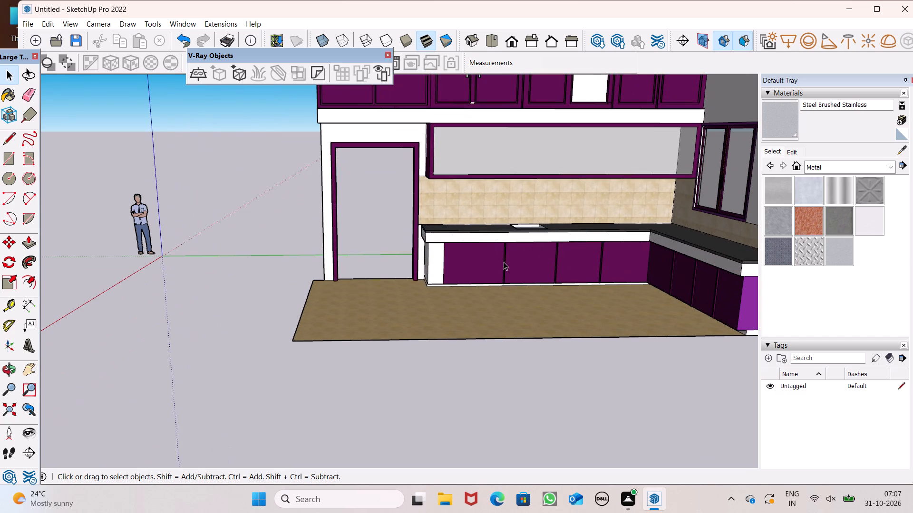
scroll(488, 239, up, 8)
scroll(434, 253, down, 6)
scroll(551, 290, up, 6)
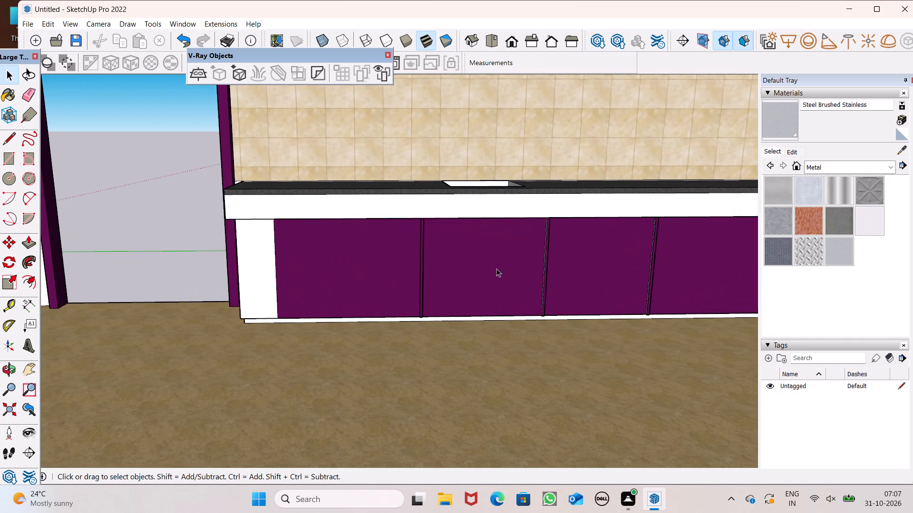
scroll(494, 274, up, 2)
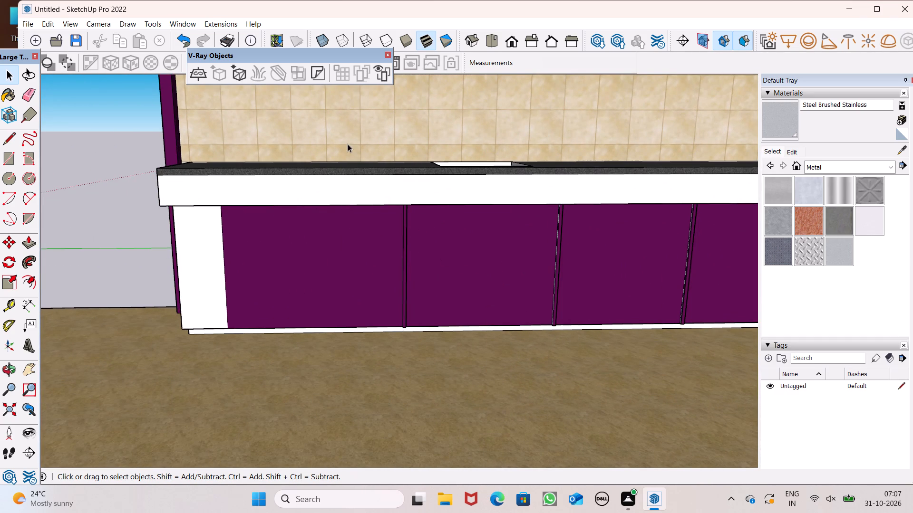
click(13, 161)
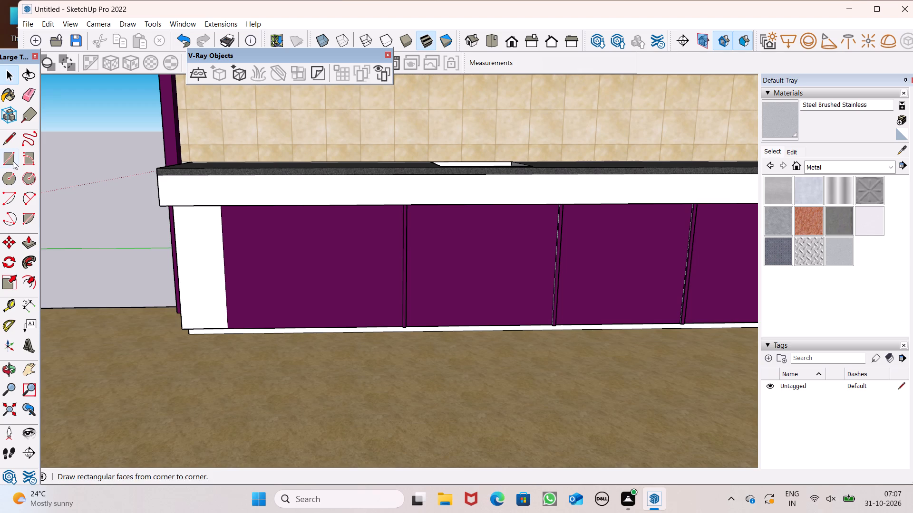
scroll(390, 225, down, 3)
middle_drag(470, 355, 466, 313)
scroll(423, 260, up, 7)
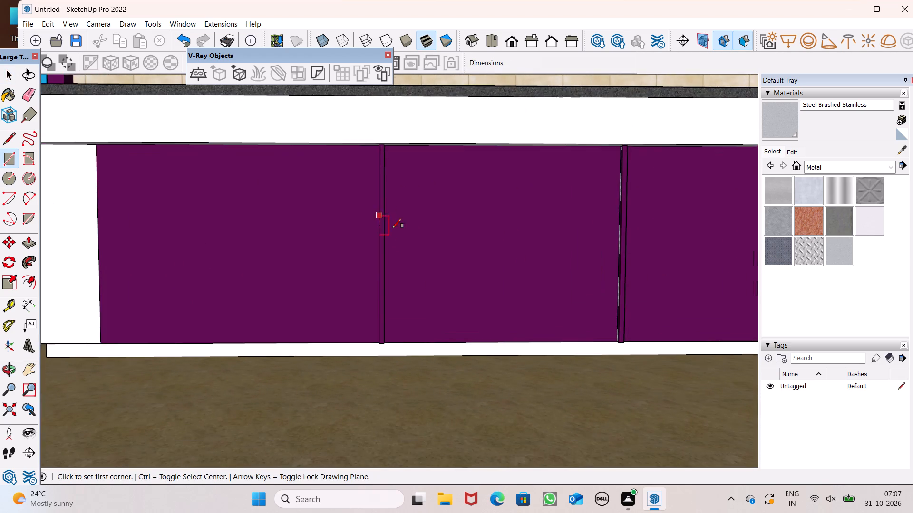
scroll(398, 235, down, 6)
scroll(340, 225, up, 6)
scroll(383, 188, up, 5)
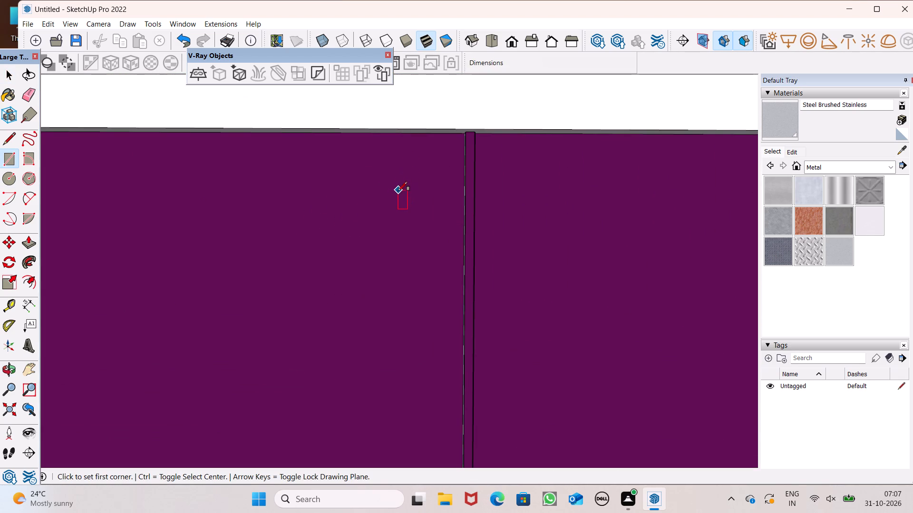
click(400, 206)
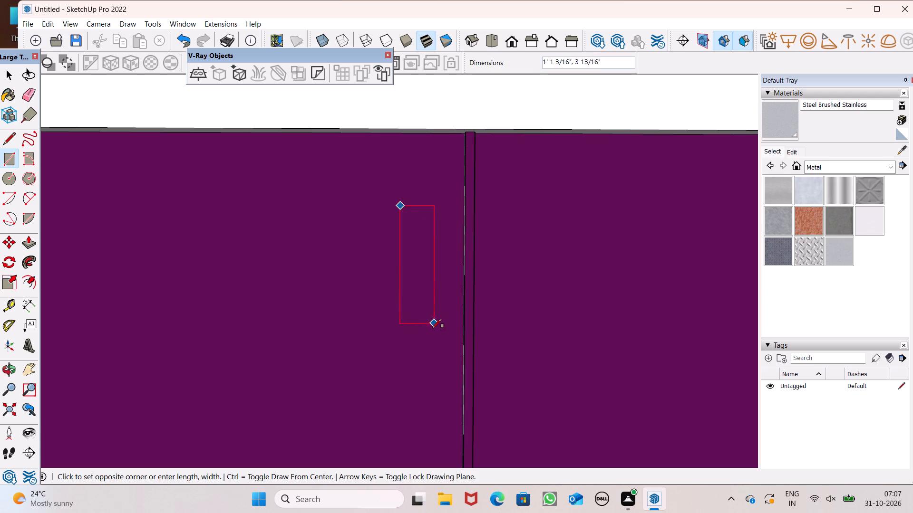
click(420, 365)
key(space)
Move the handle rectangle on the first base cabinet door slightly upward and closer to the door's right edge.
scroll(383, 258, down, 13)
double_click(392, 273)
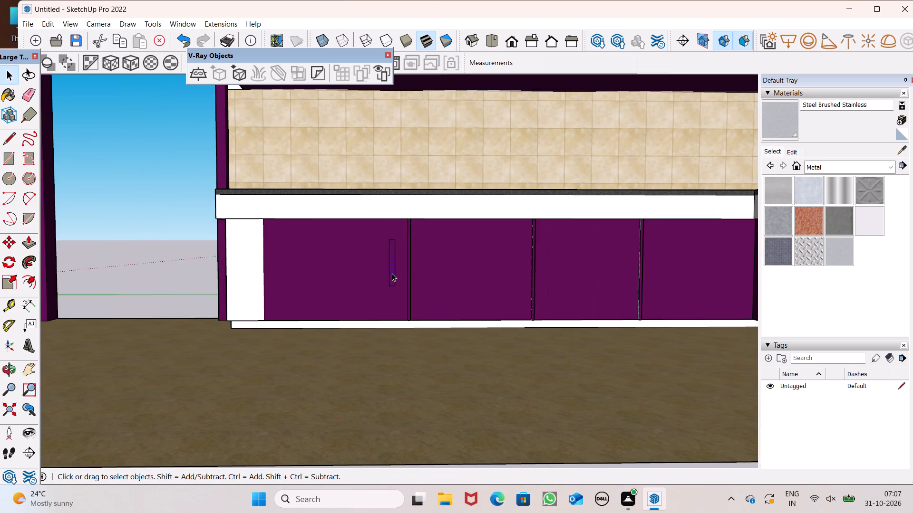
scroll(409, 233, up, 1)
key(m)
key(Return)
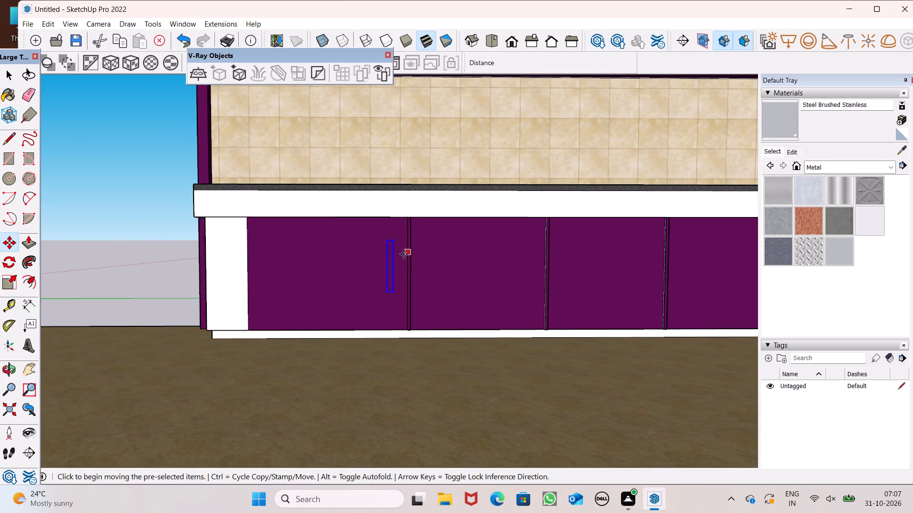
drag(392, 266, 396, 255)
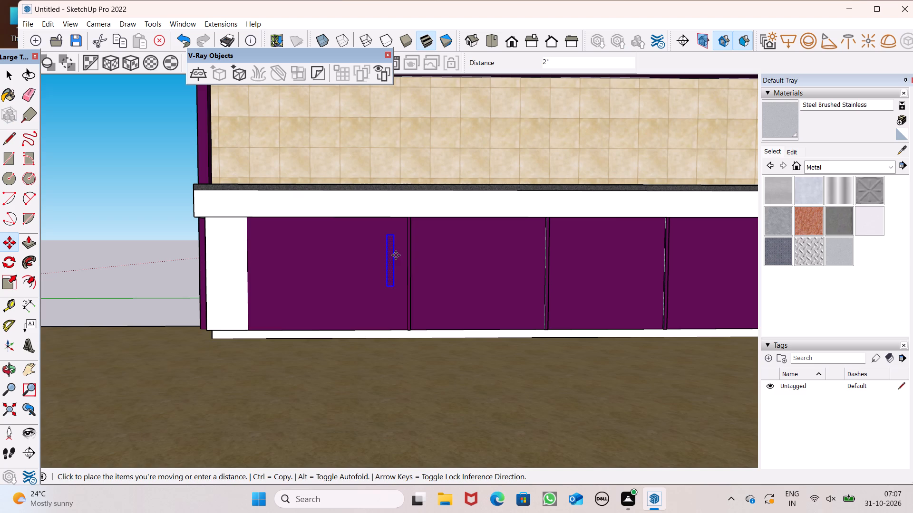
drag(396, 255, 398, 255)
drag(398, 255, 403, 254)
Copy the handle rectangle about 3' 10 9/16" across to the second base cabinet door and lower the copy to match the first.
drag(404, 261, 439, 261)
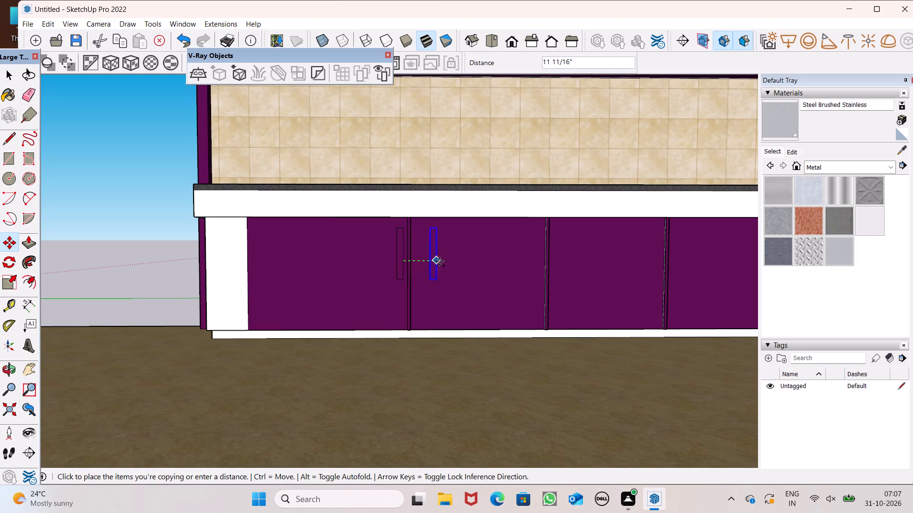
drag(439, 261, 537, 254)
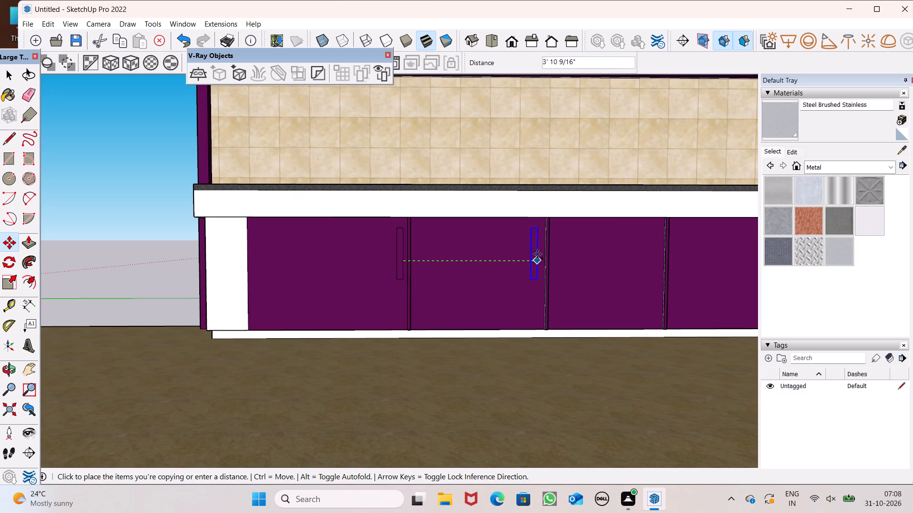
drag(537, 254, 537, 253)
scroll(404, 255, down, 6)
scroll(534, 257, up, 5)
scroll(468, 246, up, 2)
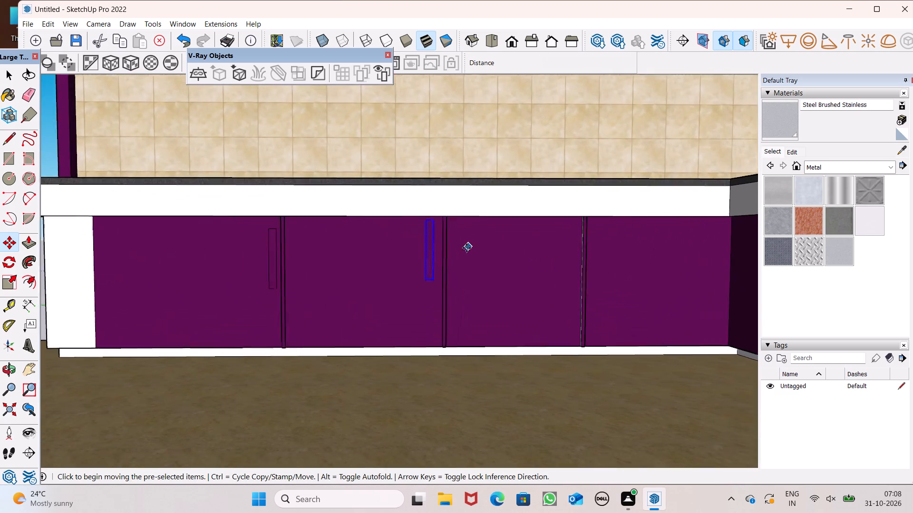
scroll(466, 248, up, 2)
scroll(495, 265, down, 6)
scroll(459, 265, up, 2)
drag(457, 267, 457, 269)
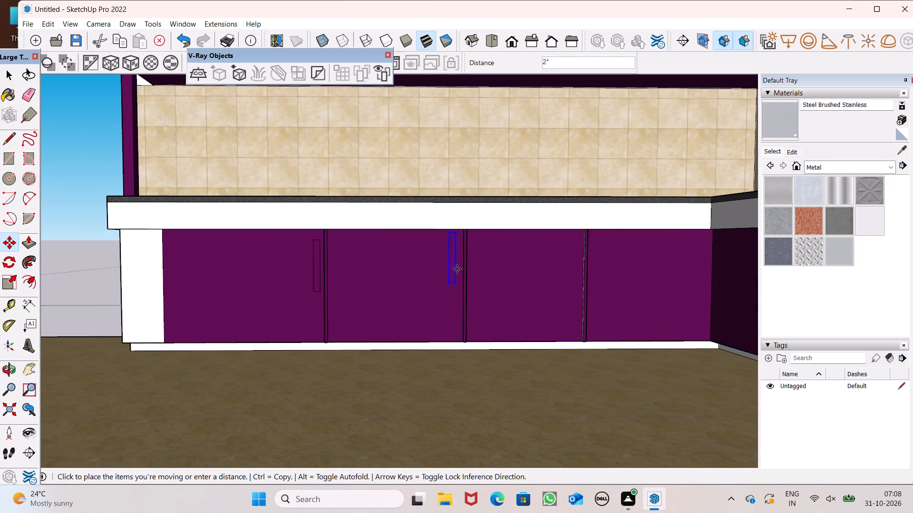
drag(457, 269, 451, 274)
drag(451, 274, 456, 275)
Copy the second door's handle rectangle about 3' 5 7/8" across to the right edge of the third base cabinet door.
middle_drag(459, 290, 264, 296)
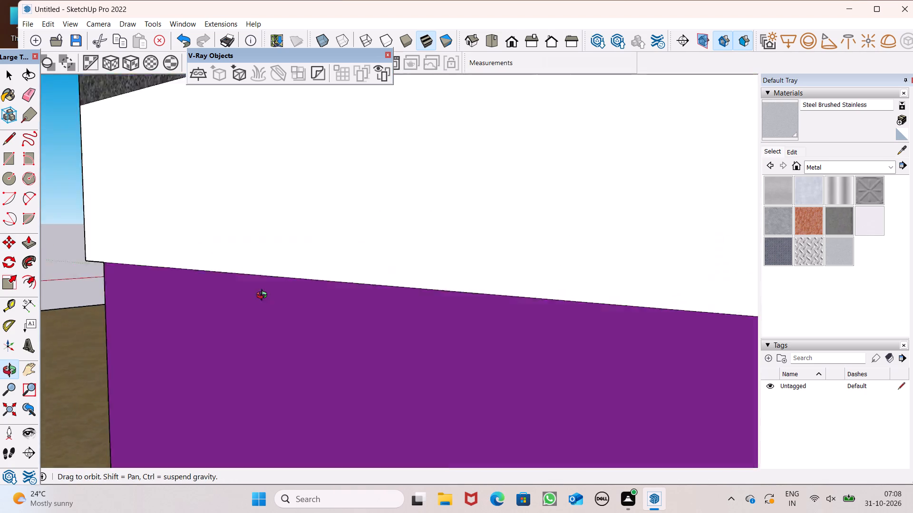
middle_drag(264, 296, 479, 298)
scroll(416, 256, down, 6)
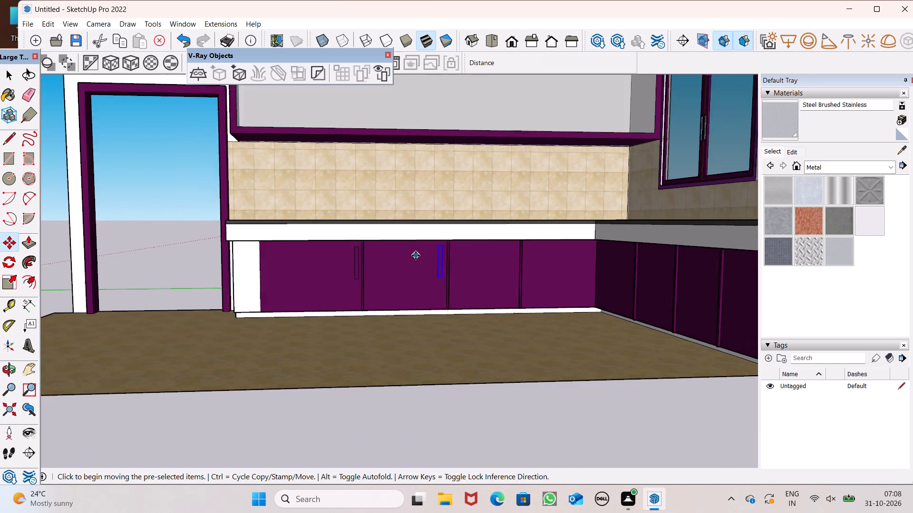
scroll(534, 250, down, 1)
scroll(534, 250, up, 9)
scroll(338, 281, up, 2)
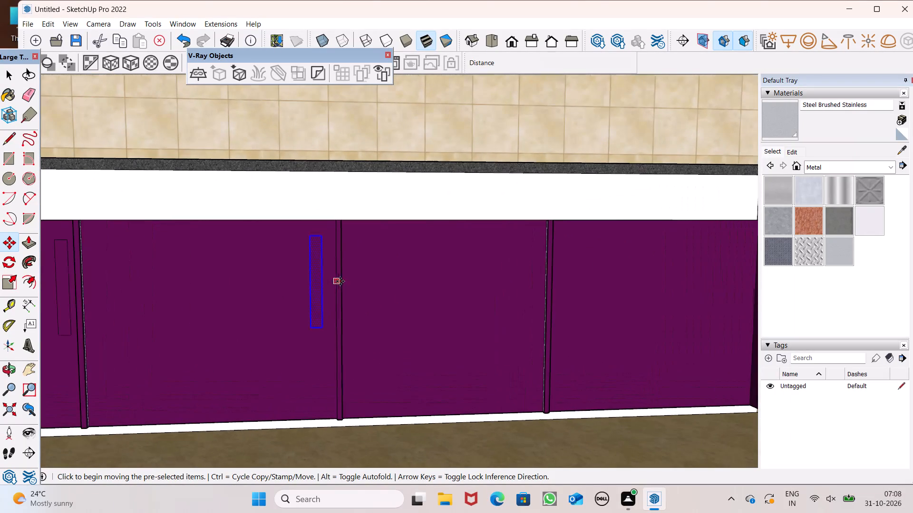
scroll(340, 281, up, 1)
drag(324, 294, 476, 304)
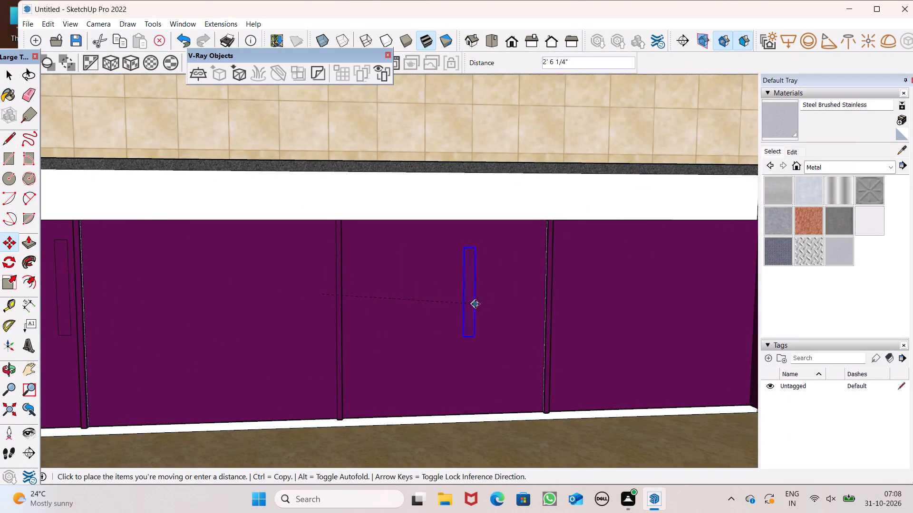
drag(476, 304, 538, 286)
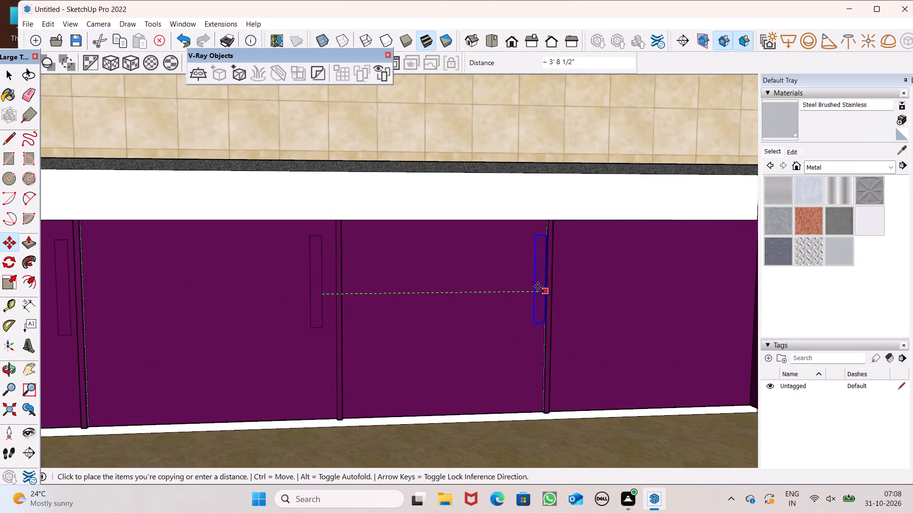
drag(538, 286, 533, 288)
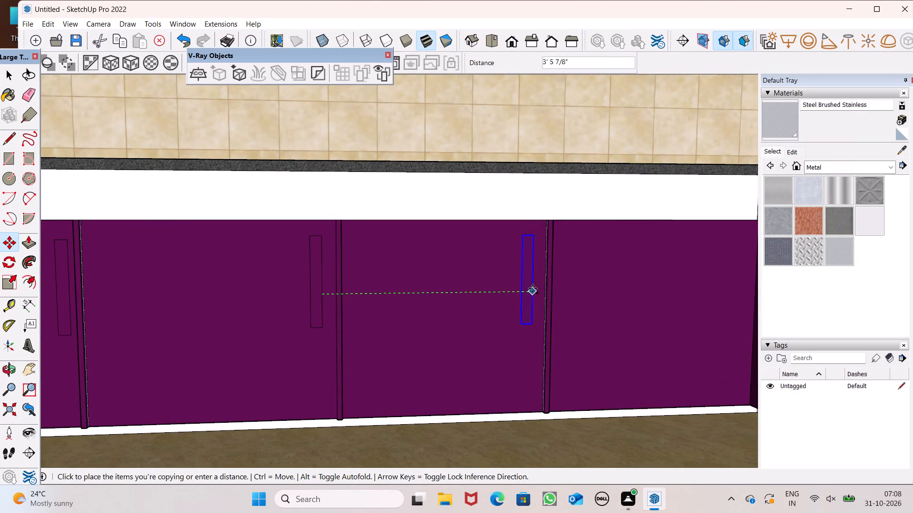
drag(533, 288, 533, 289)
Copy the third door's handle rectangle about 3' 9 5/8" across to the right edge of the fourth base cabinet door.
drag(532, 290, 588, 296)
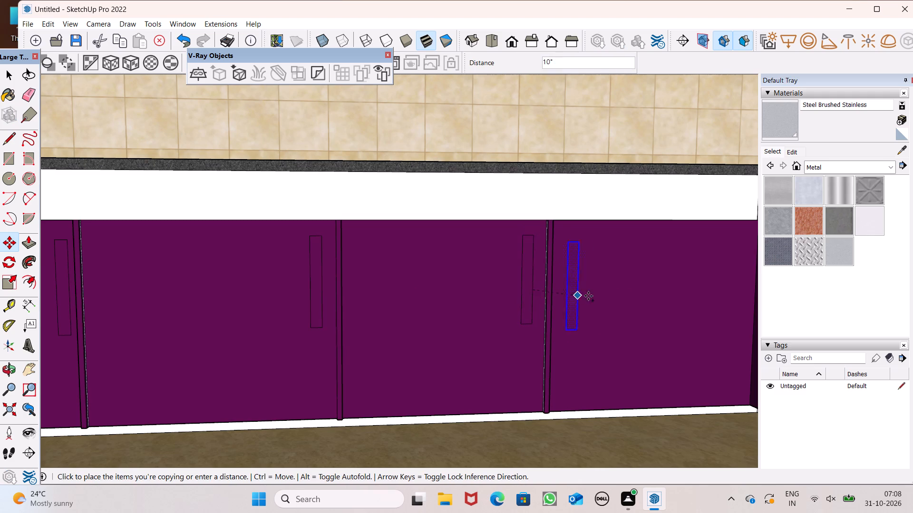
drag(588, 296, 746, 280)
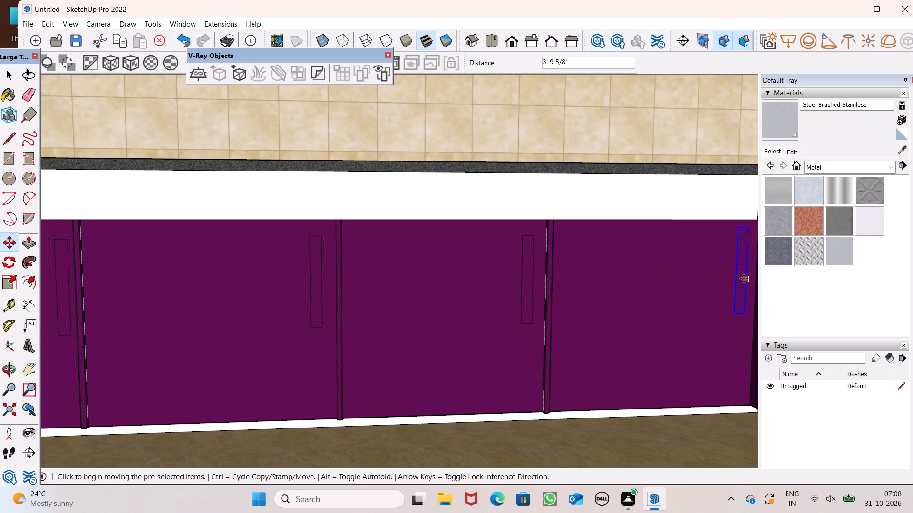
scroll(597, 276, down, 7)
scroll(662, 288, up, 5)
key(space)
scroll(573, 256, down, 7)
key(space)
Paint the handle rectangles on the first two base cabinet doors with Steel Brushed Stainless.
scroll(573, 250, down, 5)
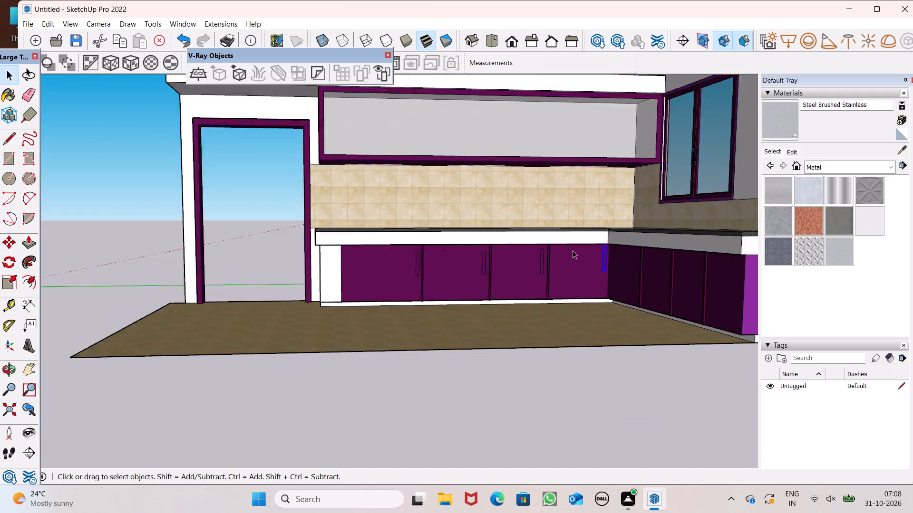
scroll(573, 250, down, 2)
click(201, 165)
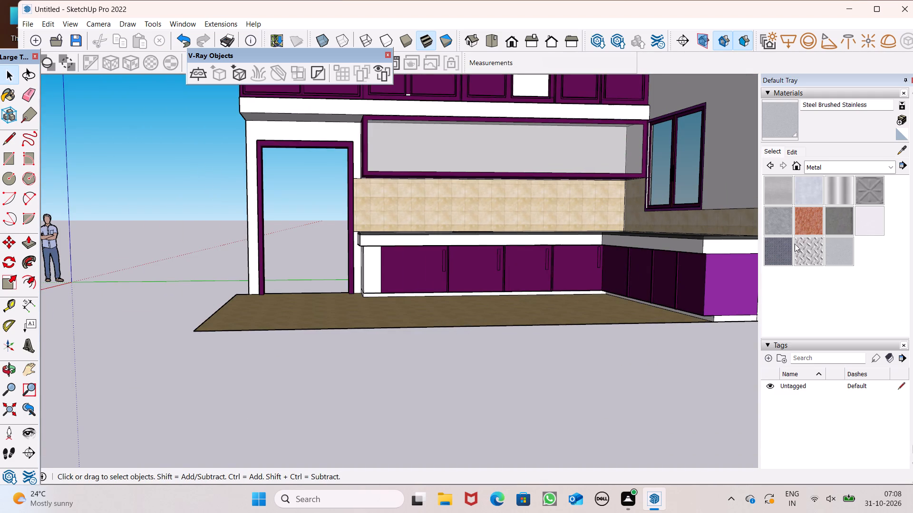
click(839, 250)
scroll(459, 268, up, 13)
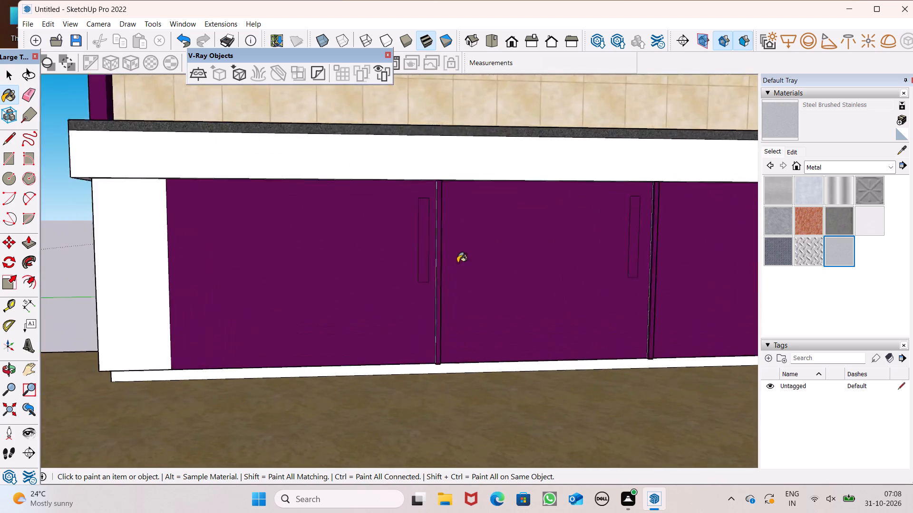
scroll(457, 263, up, 2)
scroll(390, 260, up, 6)
click(441, 260)
scroll(280, 260, down, 7)
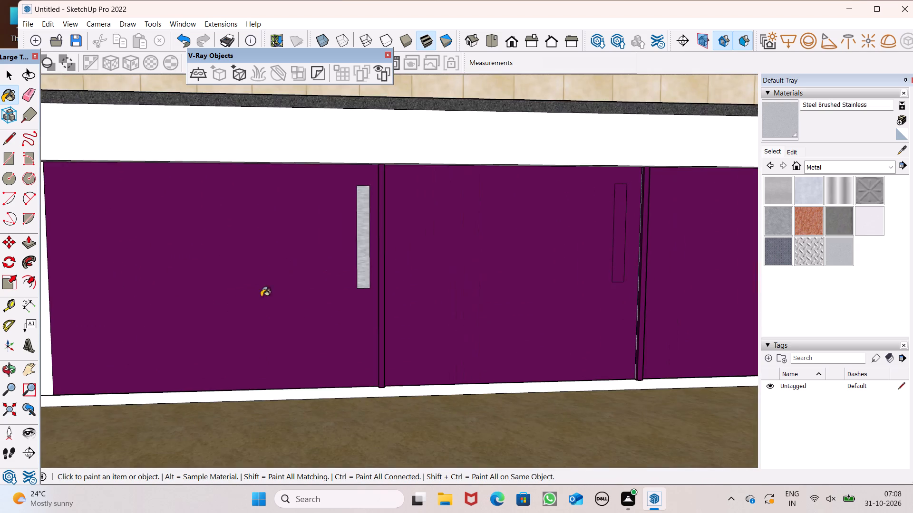
scroll(240, 313, down, 4)
scroll(445, 278, up, 7)
scroll(559, 262, up, 4)
click(559, 265)
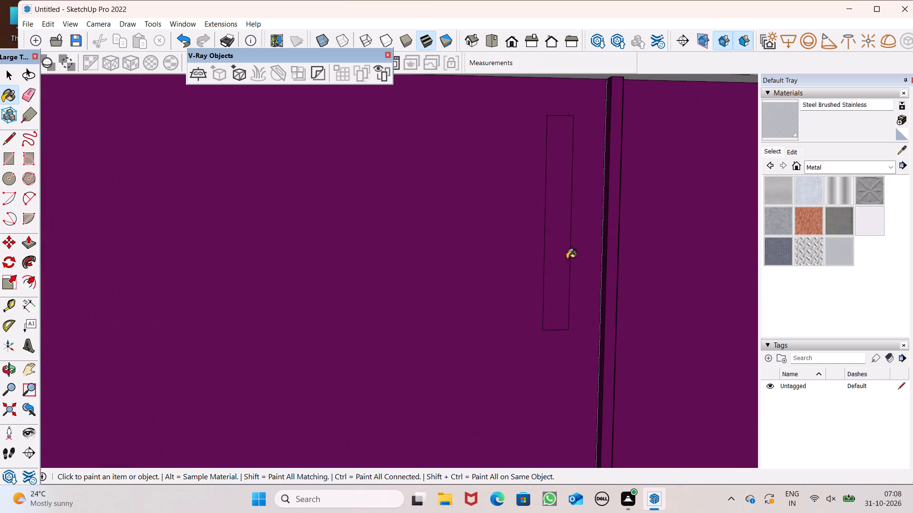
Paint the handle rectangles on the third and fourth base cabinet doors with Steel Brushed Stainless.
scroll(500, 245, down, 8)
scroll(382, 229, down, 5)
scroll(434, 266, down, 6)
scroll(570, 269, up, 6)
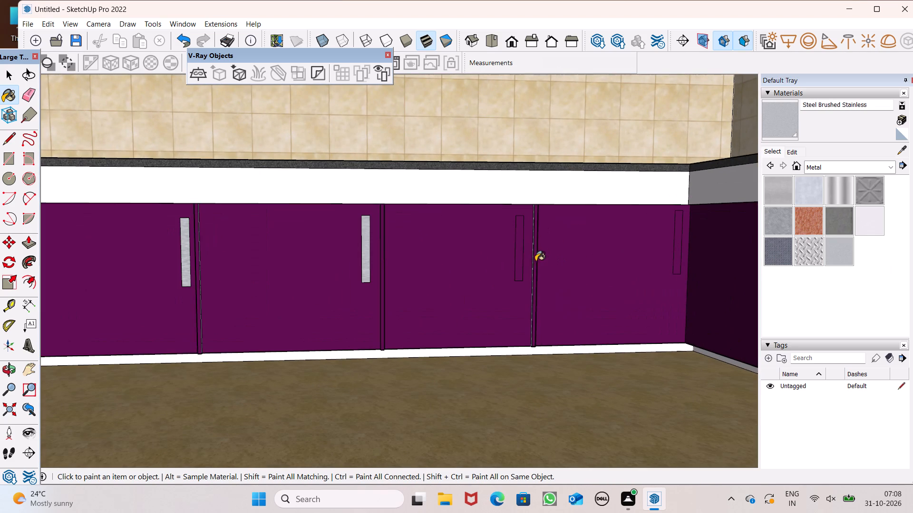
click(516, 261)
scroll(625, 258, up, 5)
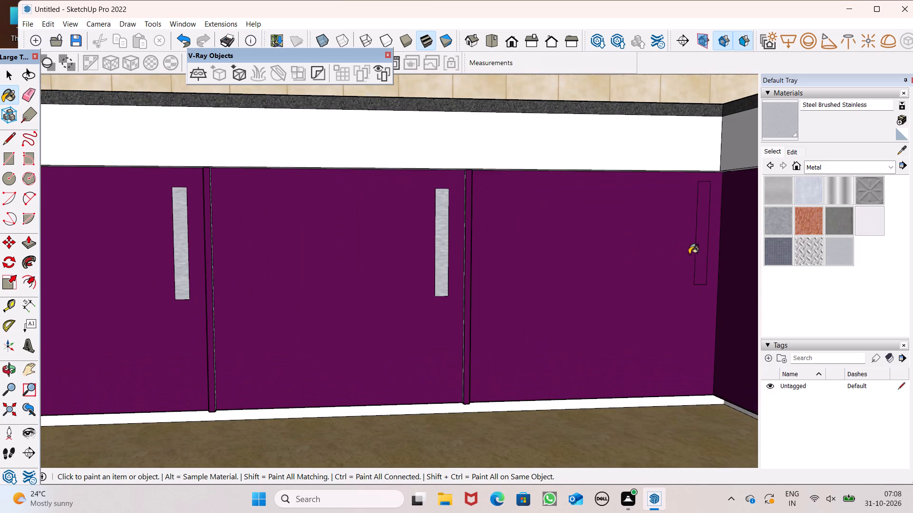
click(699, 252)
key(space)
Extrude the handle on the first base cabinet door outward by 2".
scroll(567, 227, down, 16)
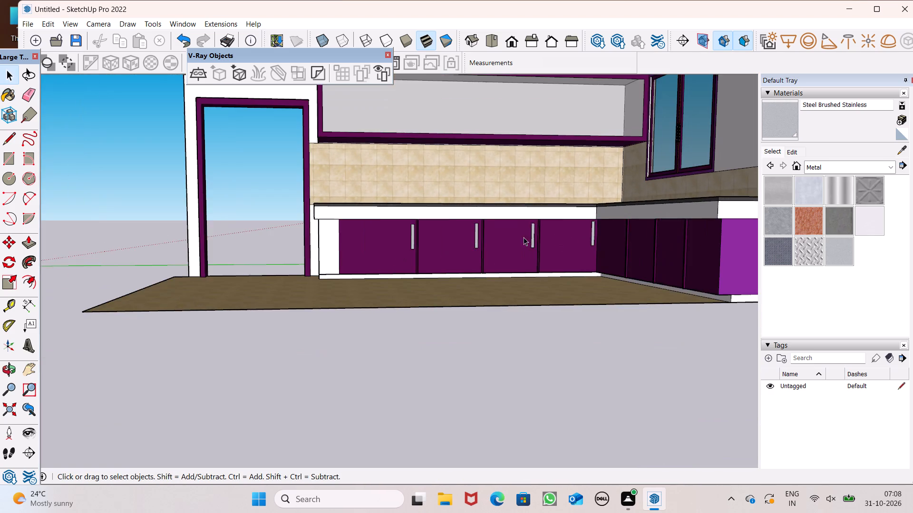
middle_drag(456, 255, 638, 324)
scroll(392, 221, up, 7)
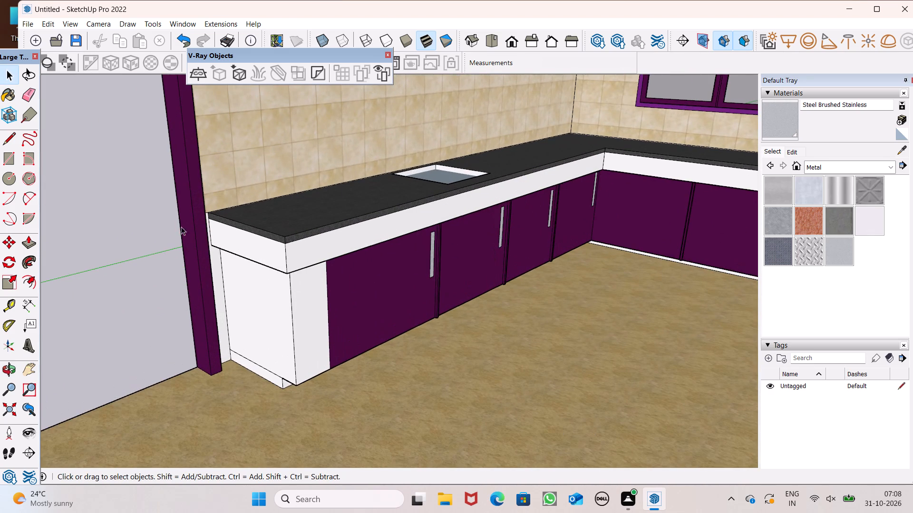
click(24, 243)
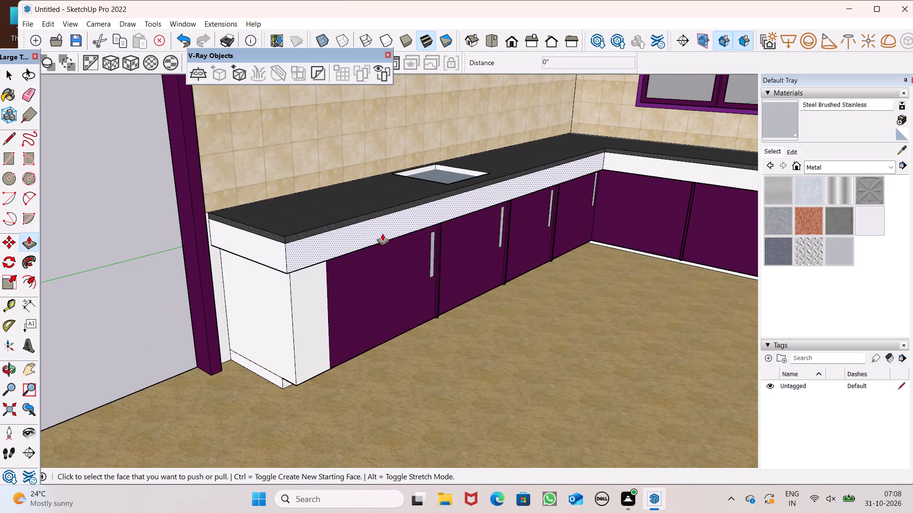
scroll(419, 227, up, 6)
scroll(471, 286, up, 4)
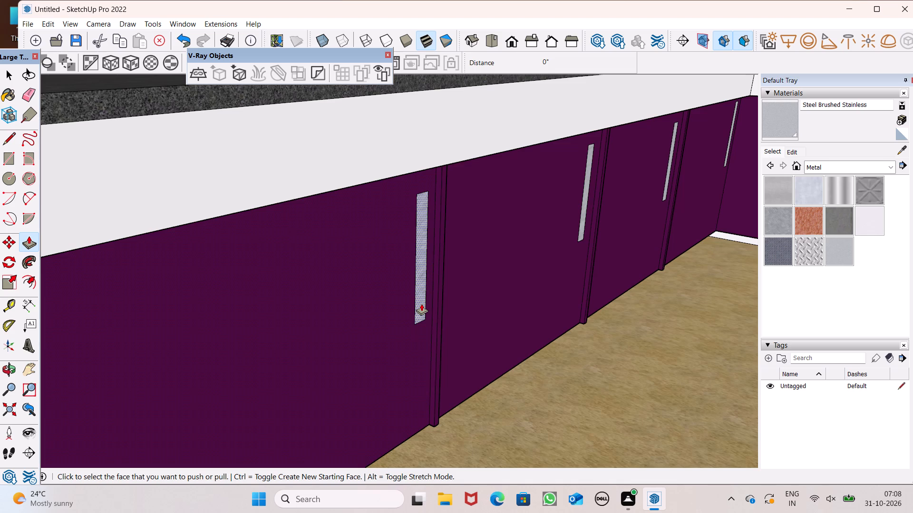
drag(421, 304, 432, 324)
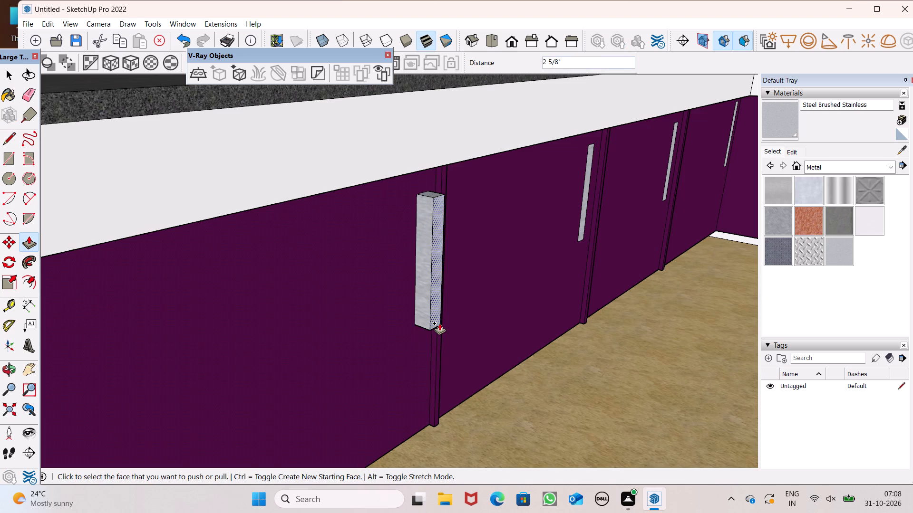
text(2")
key(Return)
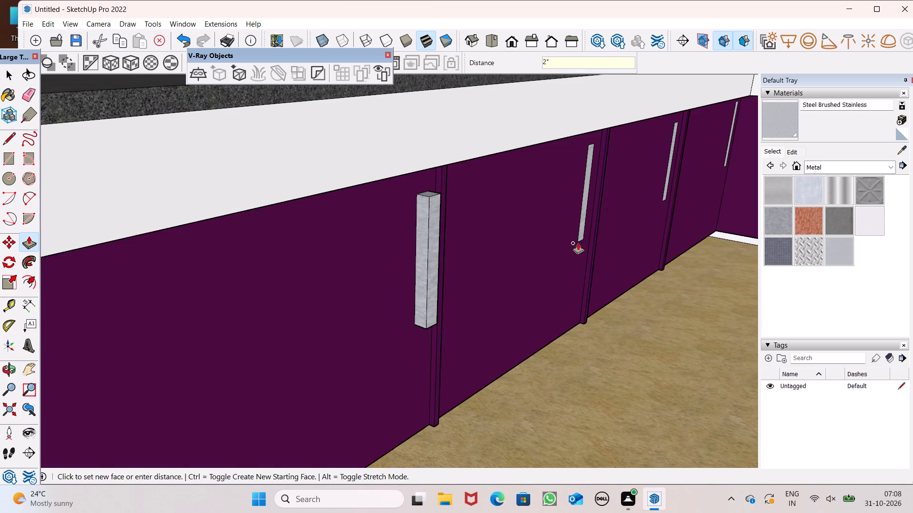
Extrude the handles on the second, third and fourth base cabinet doors to match the first handle's 2" depth.
drag(583, 236, 481, 304)
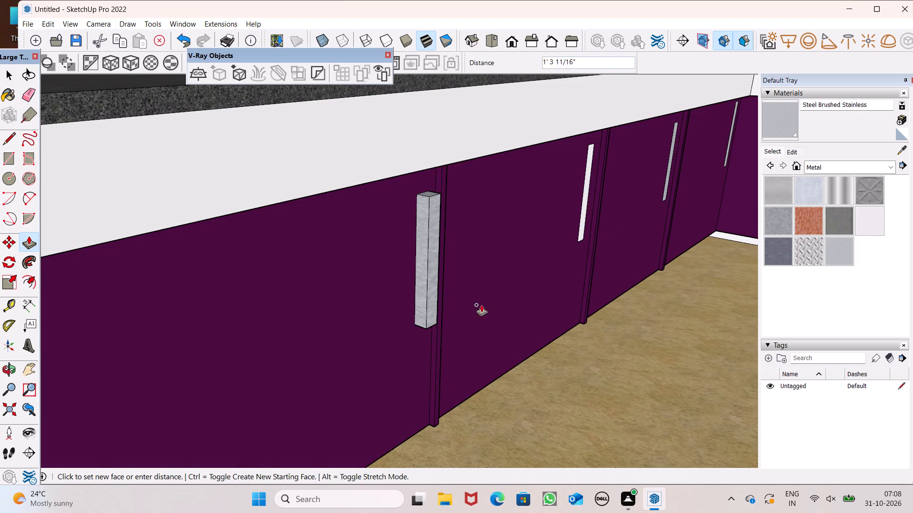
drag(481, 304, 429, 320)
scroll(450, 289, down, 6)
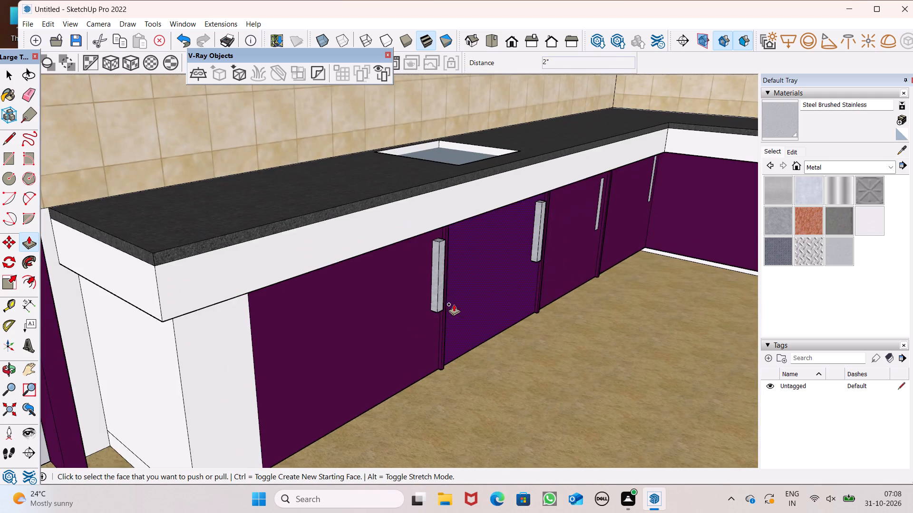
scroll(521, 260, up, 5)
scroll(512, 266, down, 7)
scroll(615, 190, up, 7)
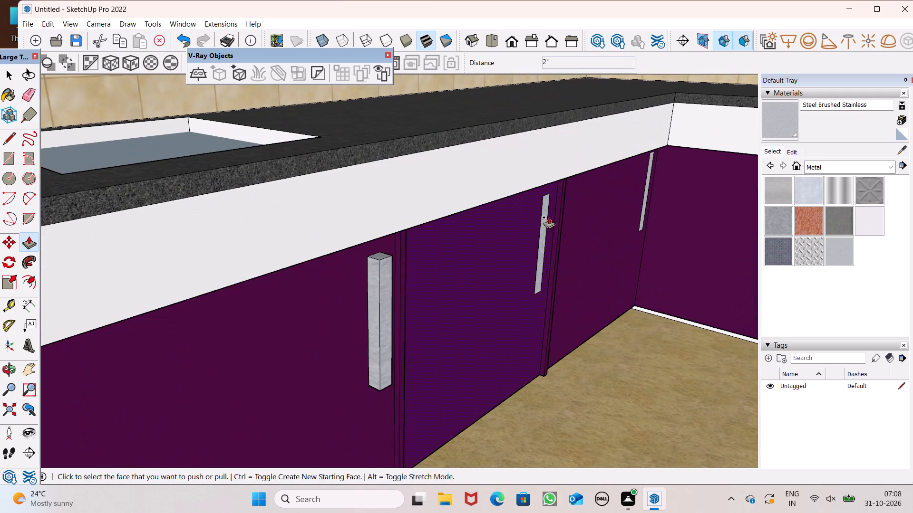
drag(545, 224, 547, 251)
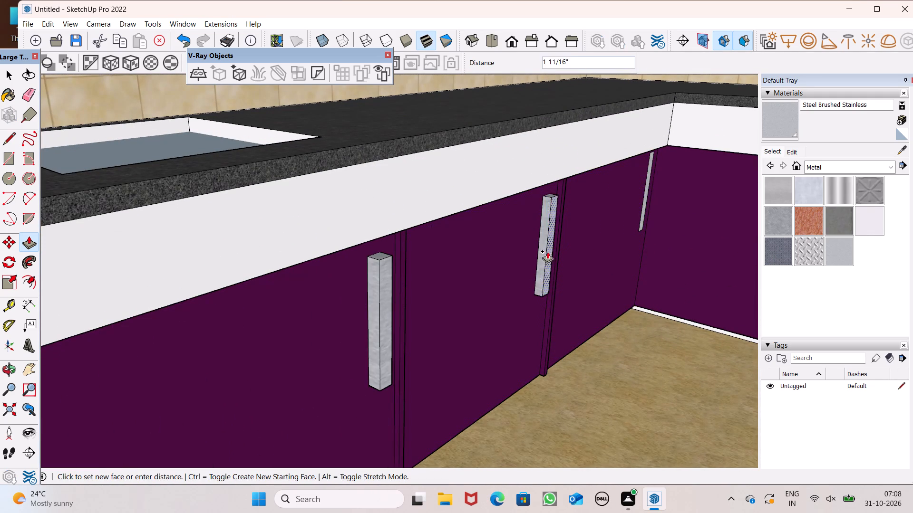
drag(547, 251, 368, 264)
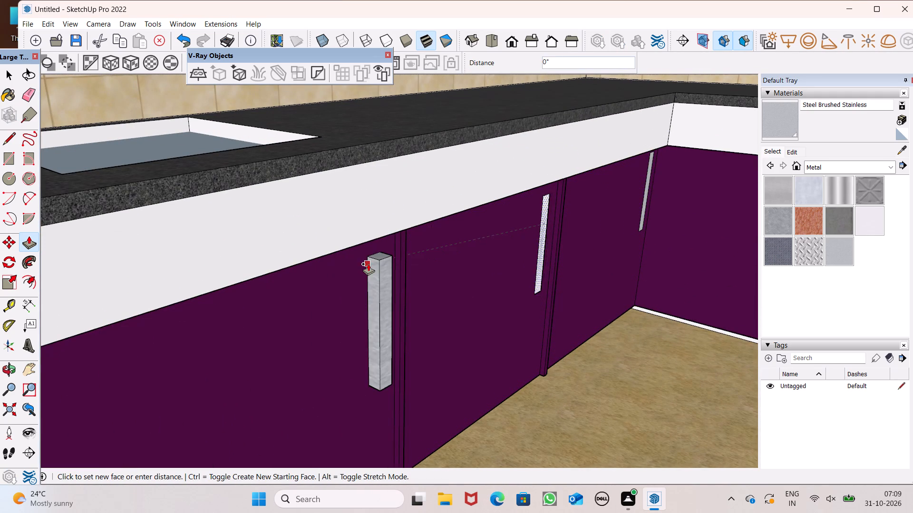
drag(368, 264, 379, 261)
scroll(421, 269, down, 6)
scroll(512, 230, up, 5)
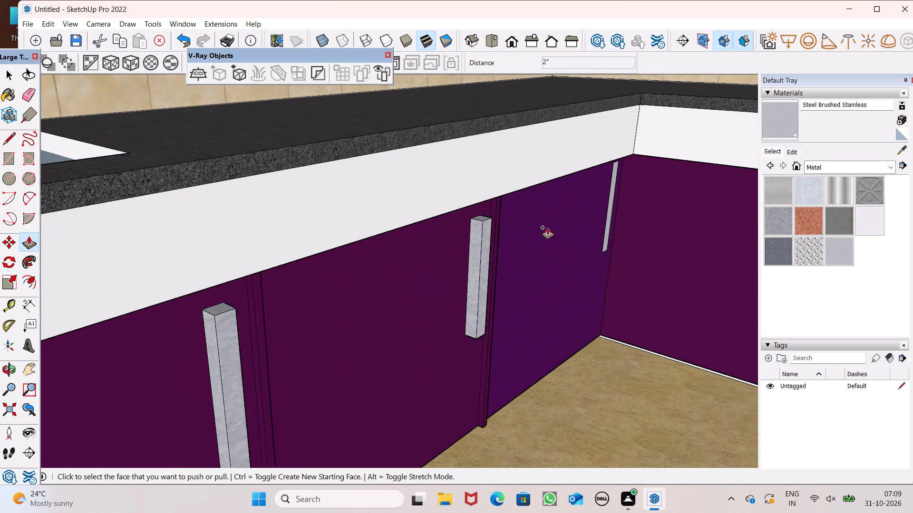
scroll(547, 227, up, 2)
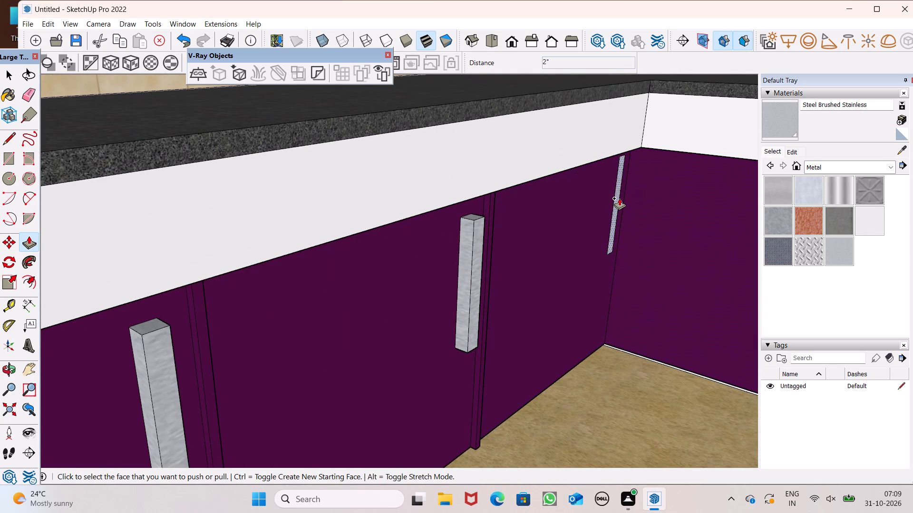
drag(619, 198, 549, 234)
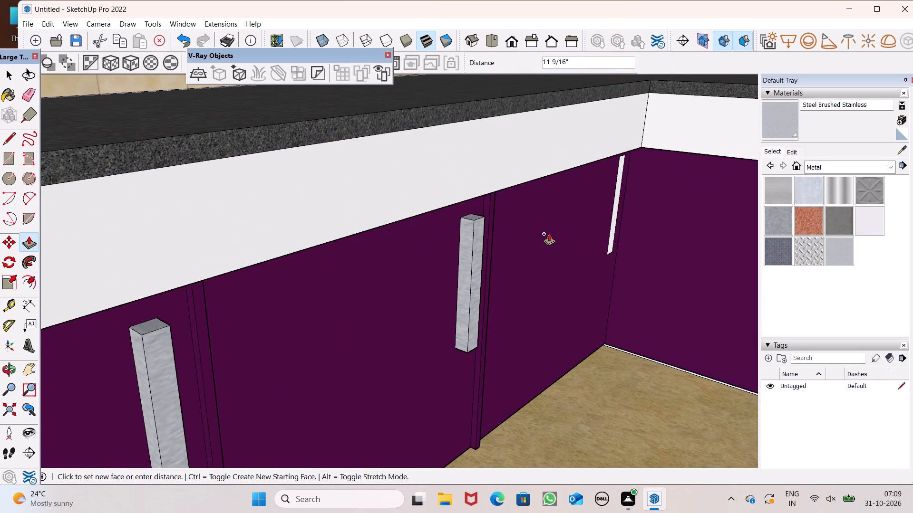
drag(549, 234, 472, 219)
scroll(568, 273, down, 4)
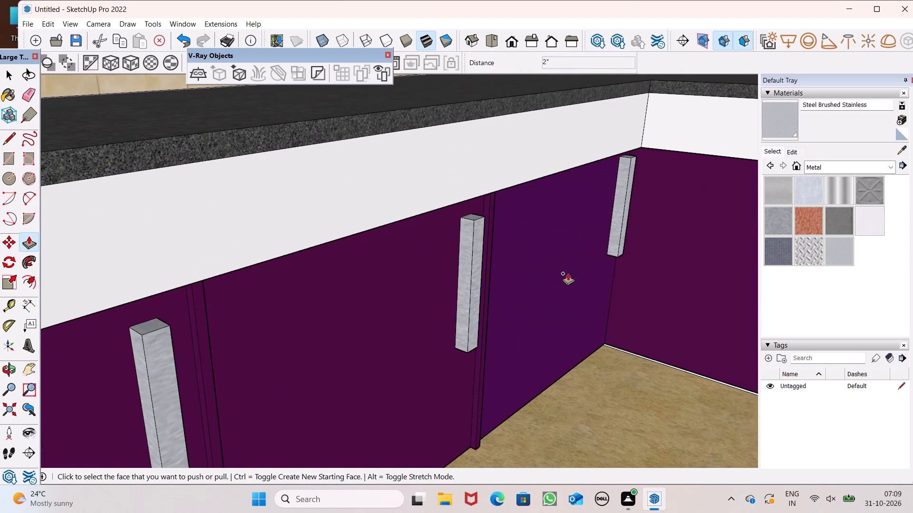
scroll(568, 273, down, 4)
scroll(532, 248, down, 13)
middle_drag(535, 294, 366, 235)
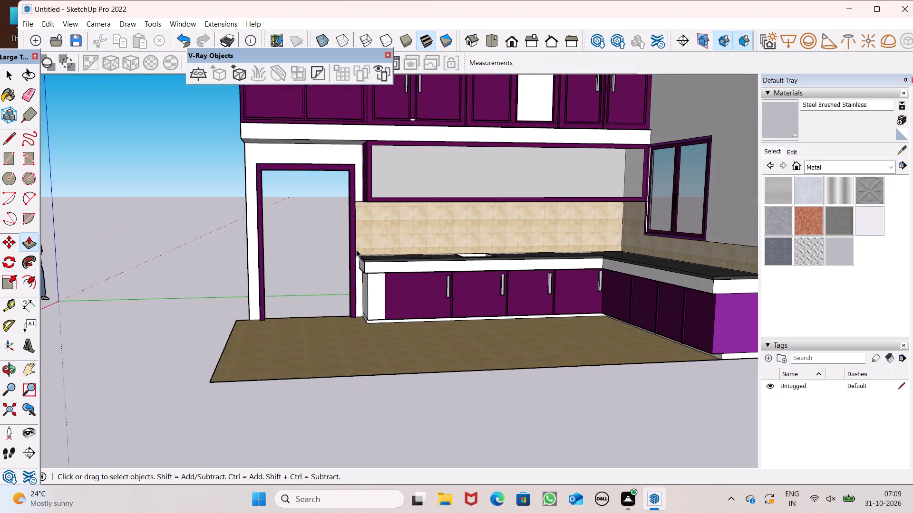
key(space)
Draw a handle rectangle about 1' 1 5/8" by 2 1/4" on the first base cabinet door under the window, beside the corner.
scroll(392, 263, down, 6)
middle_drag(439, 289, 719, 294)
scroll(636, 274, up, 8)
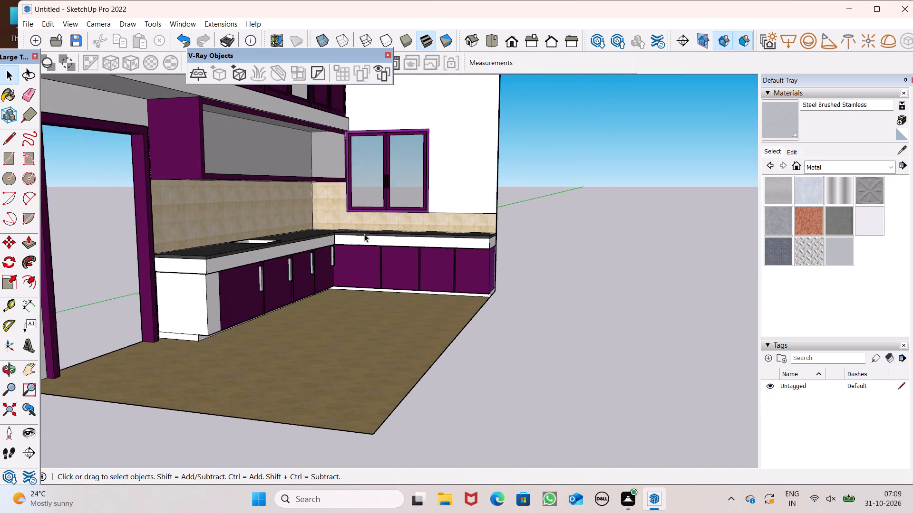
scroll(347, 238, up, 5)
middle_drag(379, 279, 474, 260)
scroll(403, 238, up, 6)
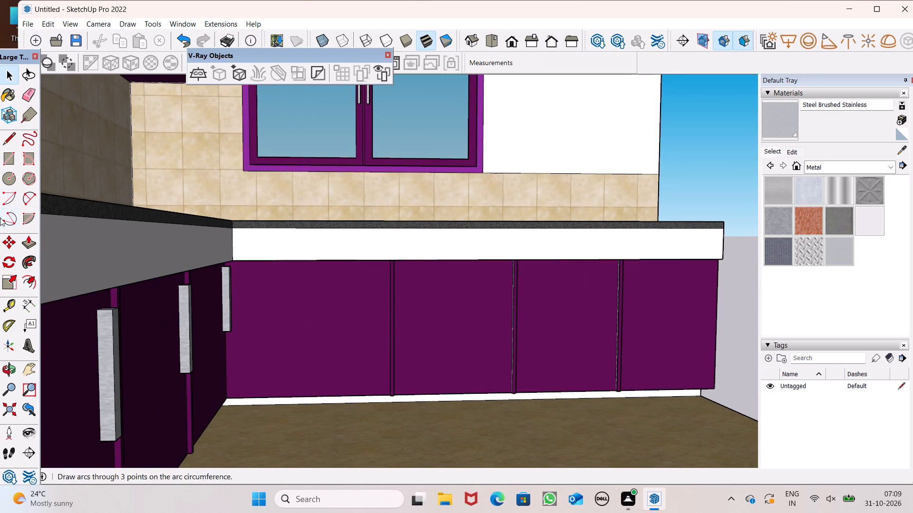
click(0, 158)
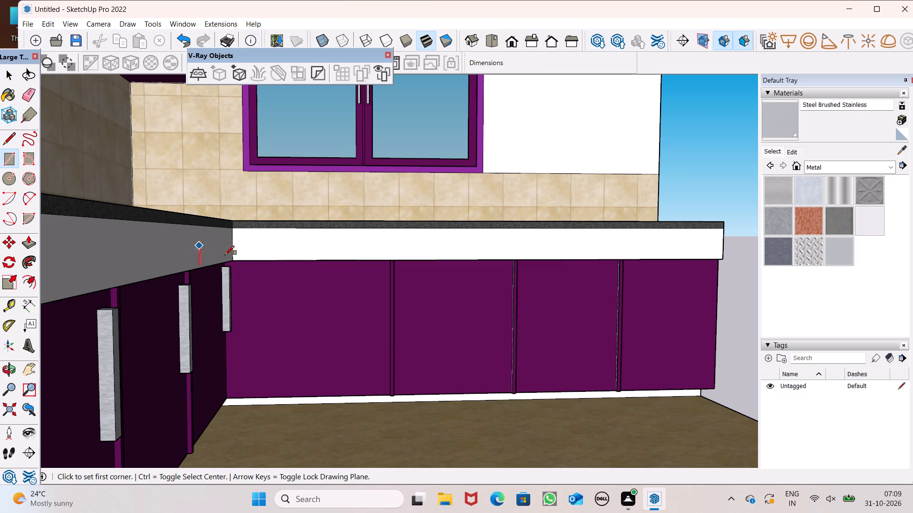
scroll(356, 251, down, 5)
scroll(456, 265, down, 3)
middle_drag(460, 290, 228, 285)
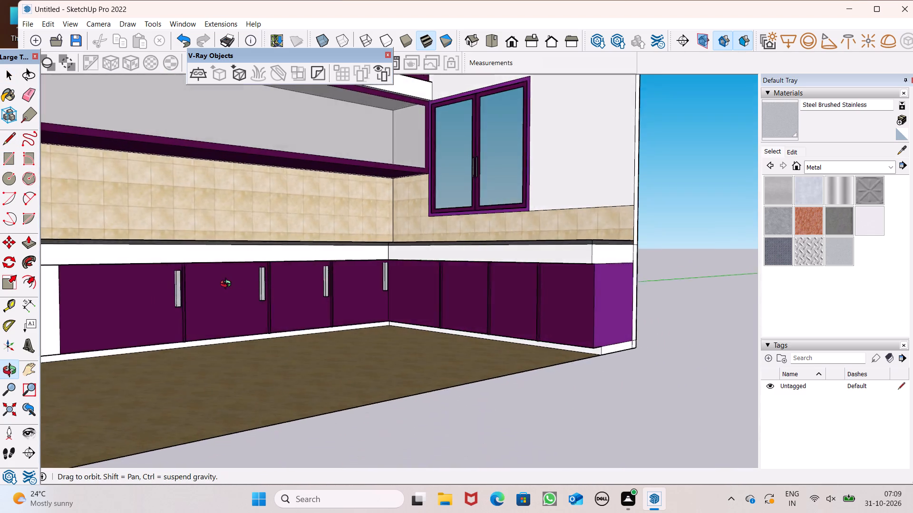
middle_drag(228, 285, 446, 308)
scroll(426, 301, up, 7)
scroll(389, 259, up, 2)
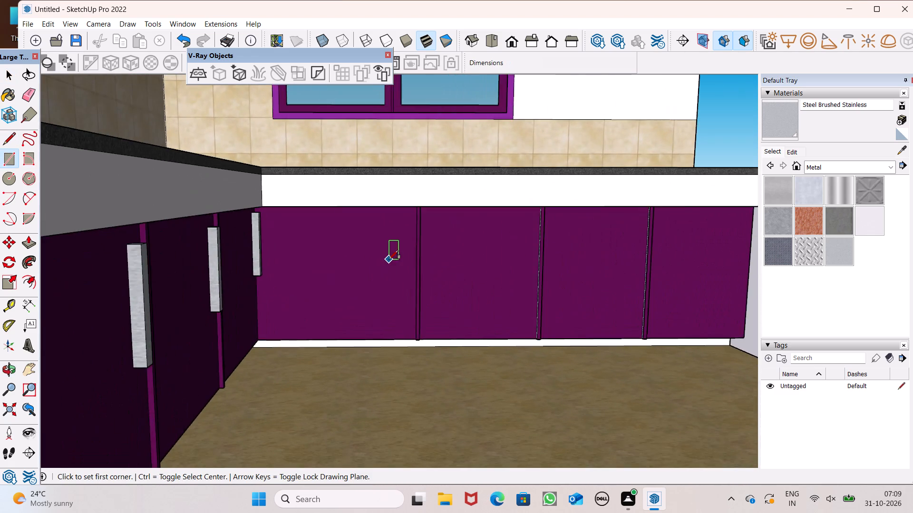
scroll(389, 259, up, 4)
click(402, 191)
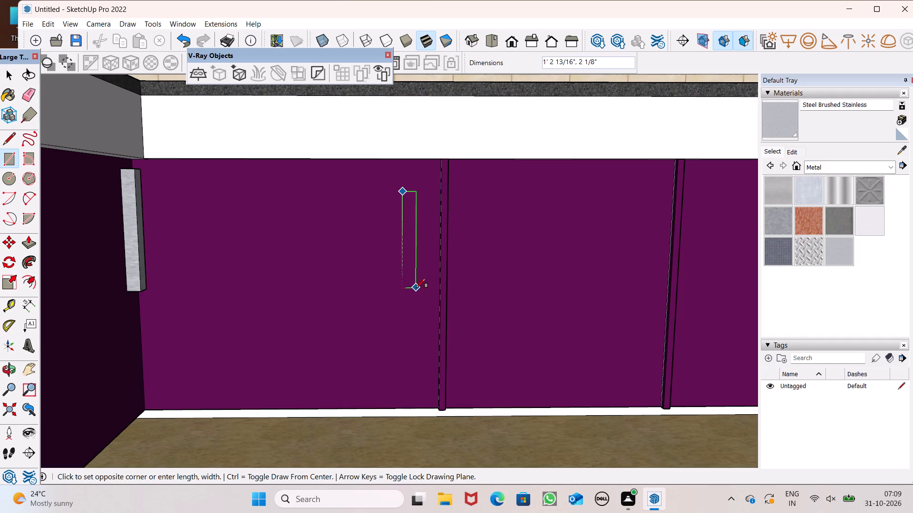
scroll(416, 287, up, 2)
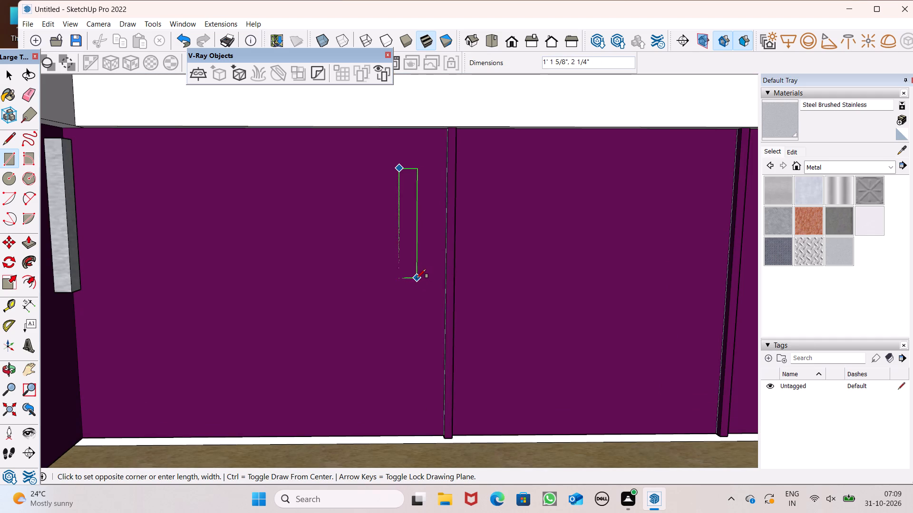
click(417, 278)
scroll(398, 220, down, 4)
key(space)
Move the new handle rectangle slightly closer to the right edge of the first door under the window.
double_click(403, 237)
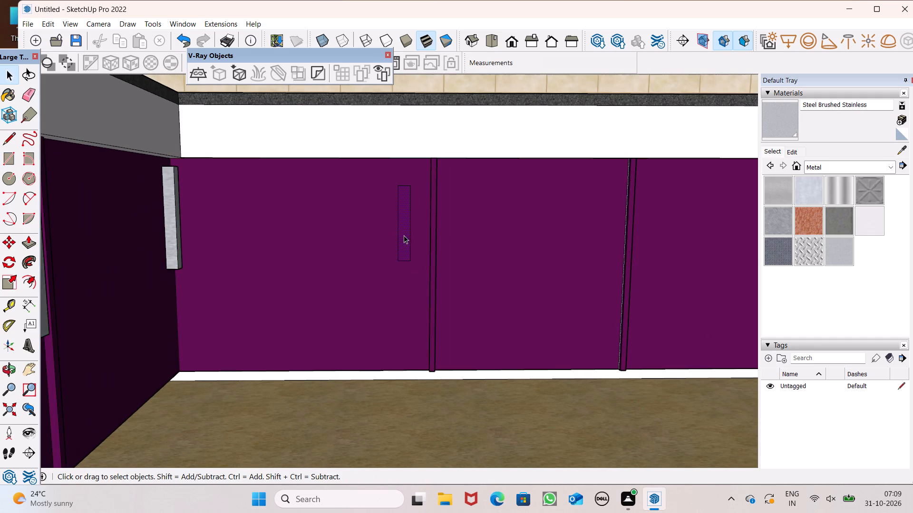
double_click(406, 234)
key(m)
key(Return)
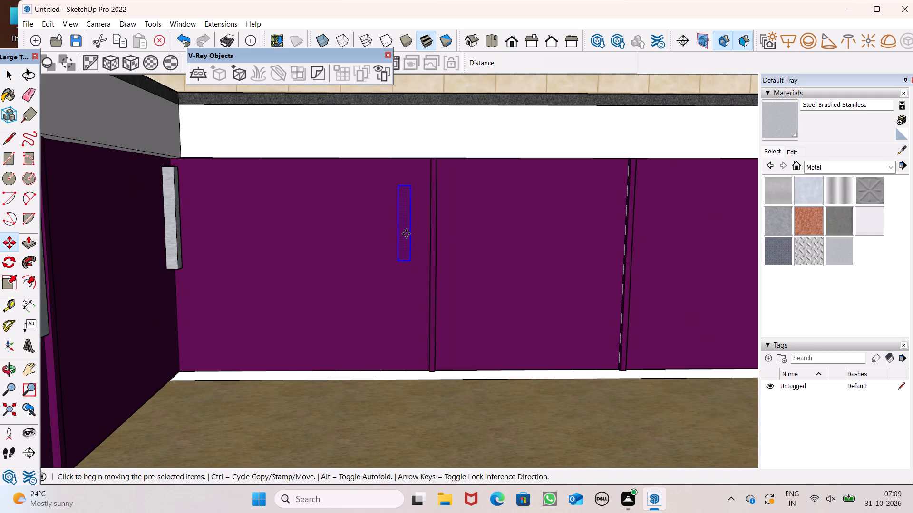
scroll(403, 233, up, 2)
drag(405, 233, 414, 237)
scroll(392, 228, down, 6)
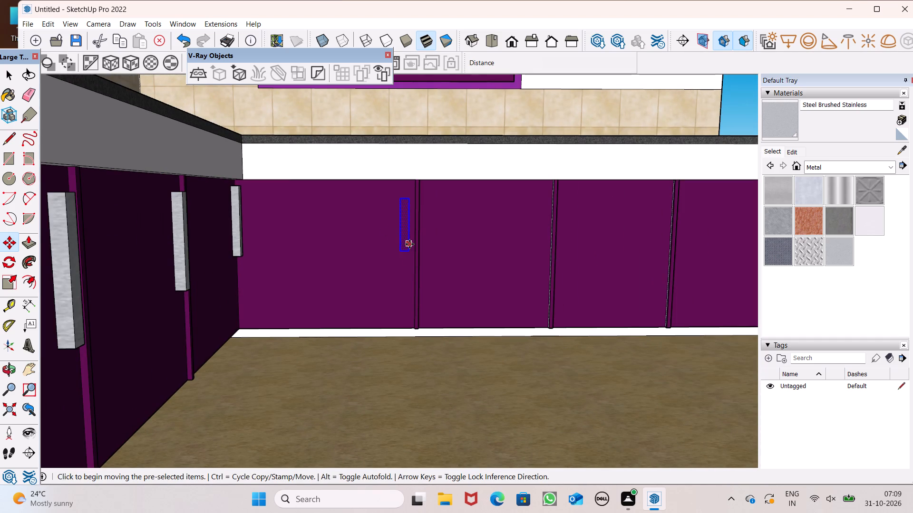
Copy the handle rectangle across to the right edge of the second base cabinet door under the window.
drag(409, 244, 547, 246)
scroll(479, 225, down, 8)
scroll(562, 233, up, 5)
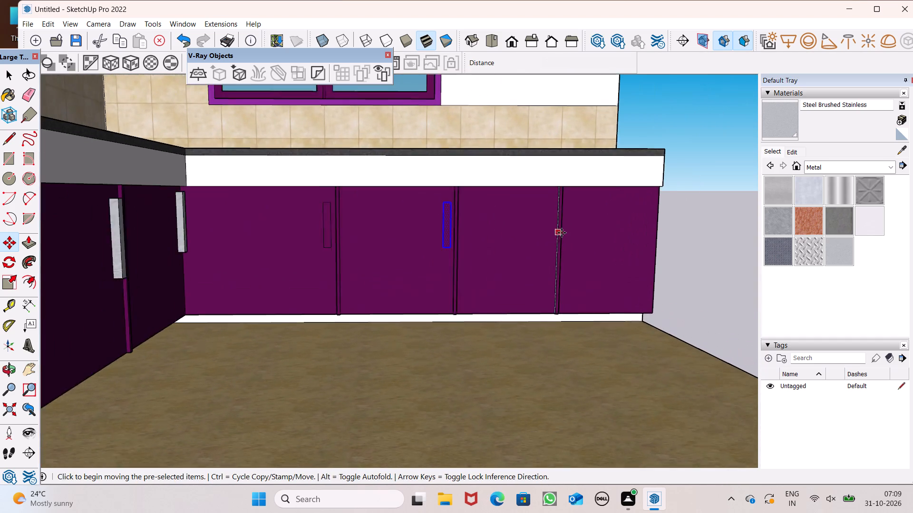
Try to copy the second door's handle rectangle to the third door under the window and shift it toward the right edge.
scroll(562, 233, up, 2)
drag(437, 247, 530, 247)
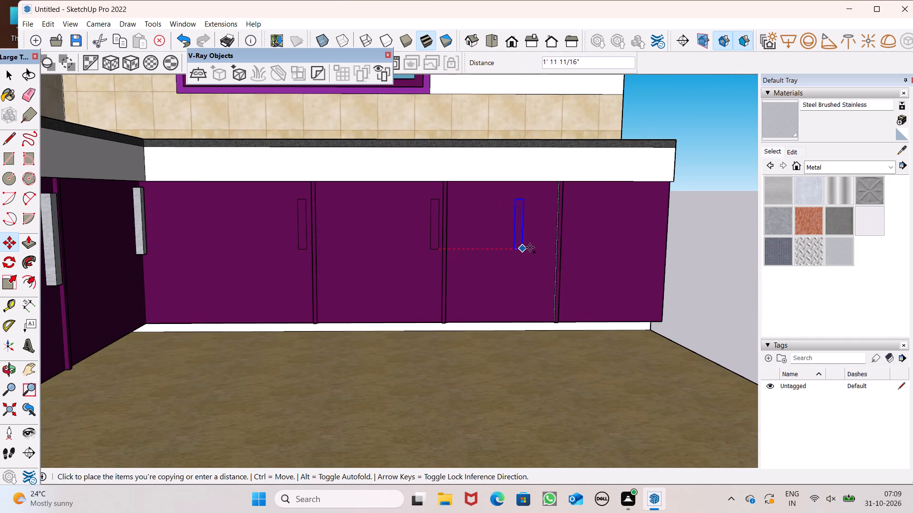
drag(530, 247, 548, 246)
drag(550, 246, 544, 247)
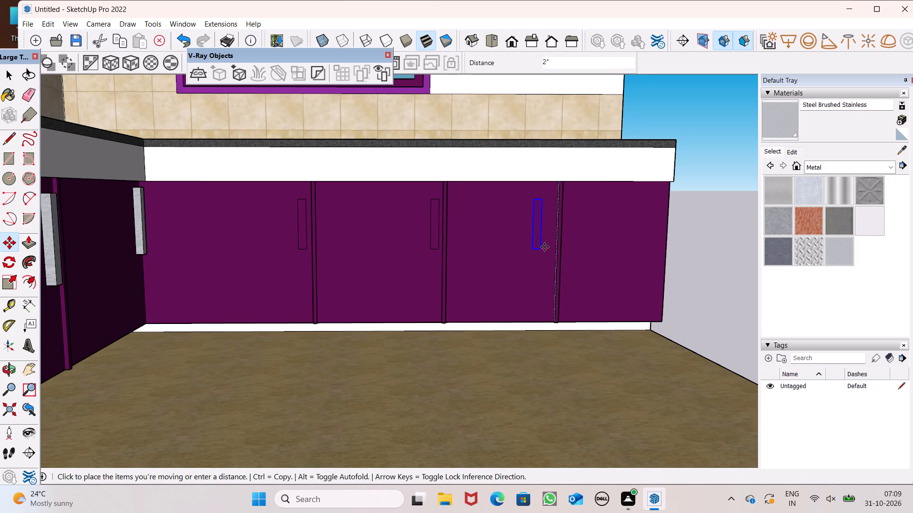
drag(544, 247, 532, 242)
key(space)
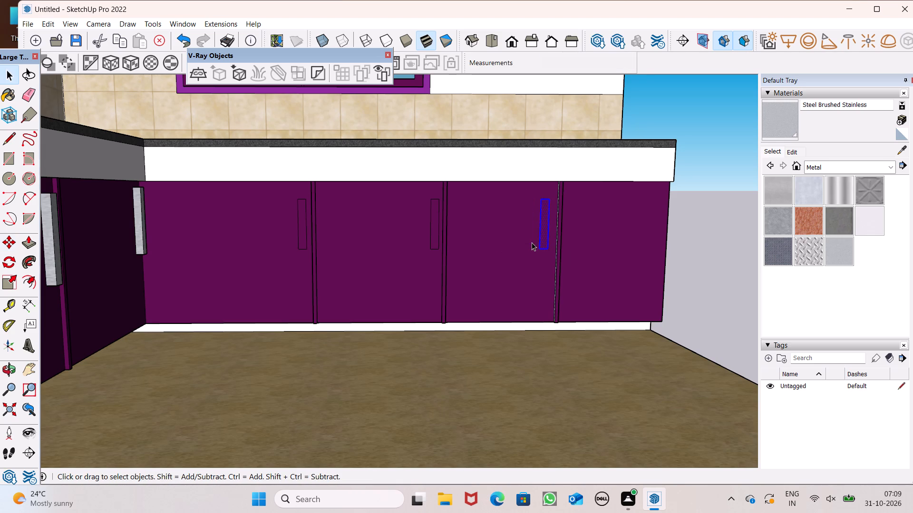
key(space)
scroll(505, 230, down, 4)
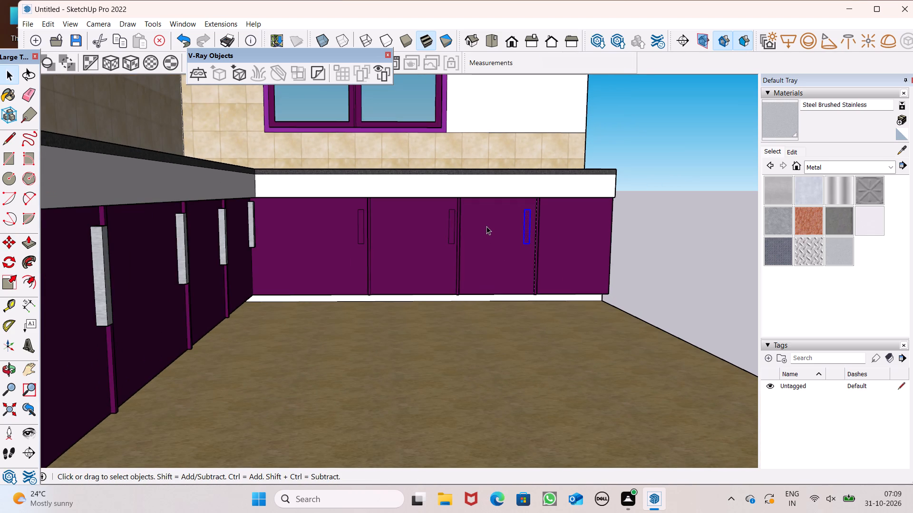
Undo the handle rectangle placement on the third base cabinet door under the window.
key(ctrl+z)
Copy the second door's handle rectangle to the third base cabinet door under the window, near its right edge.
scroll(481, 223, up, 8)
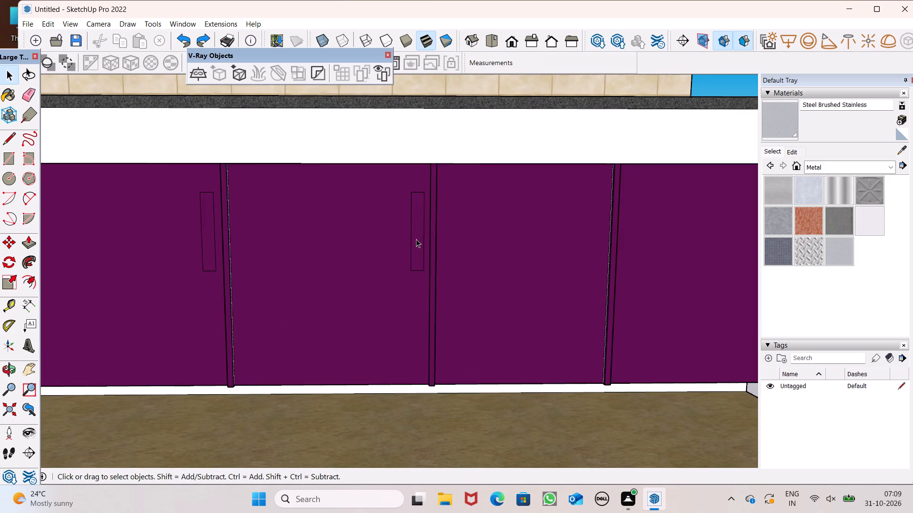
double_click(416, 239)
key(m)
key(Return)
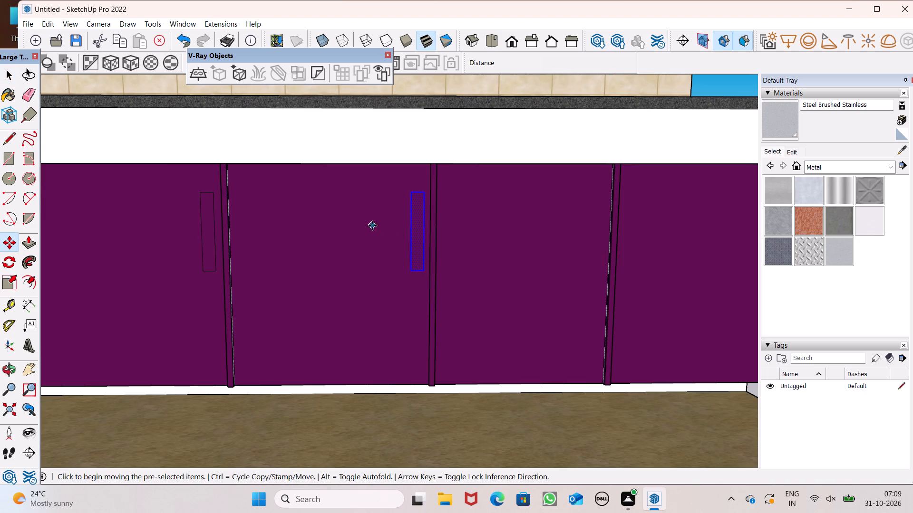
scroll(375, 254, down, 3)
scroll(589, 208, up, 3)
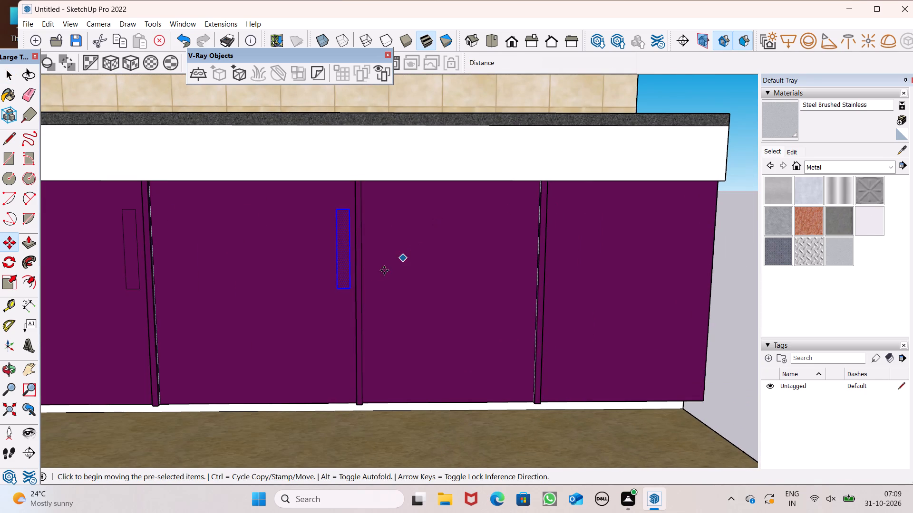
drag(347, 288, 487, 290)
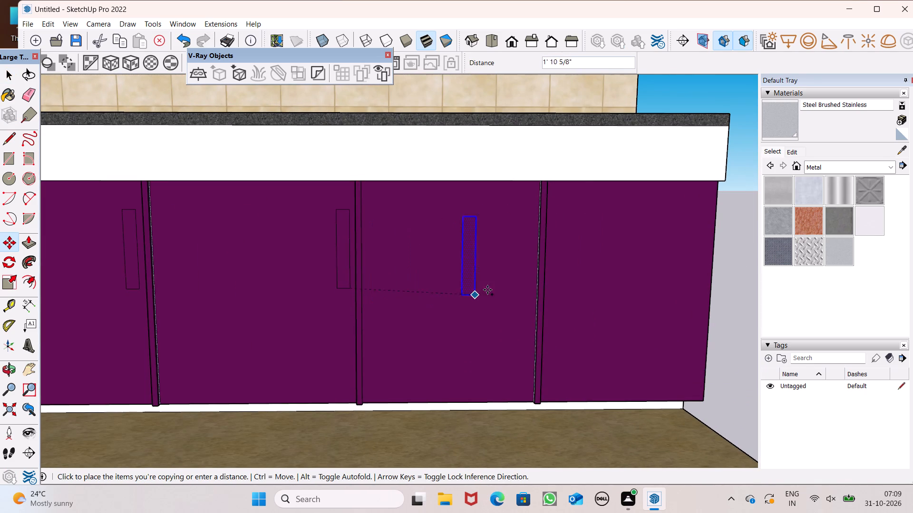
drag(487, 290, 530, 285)
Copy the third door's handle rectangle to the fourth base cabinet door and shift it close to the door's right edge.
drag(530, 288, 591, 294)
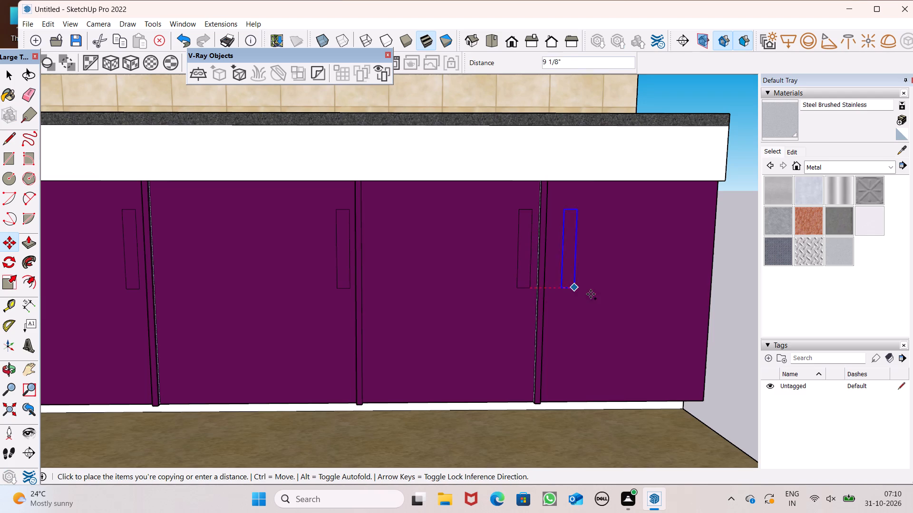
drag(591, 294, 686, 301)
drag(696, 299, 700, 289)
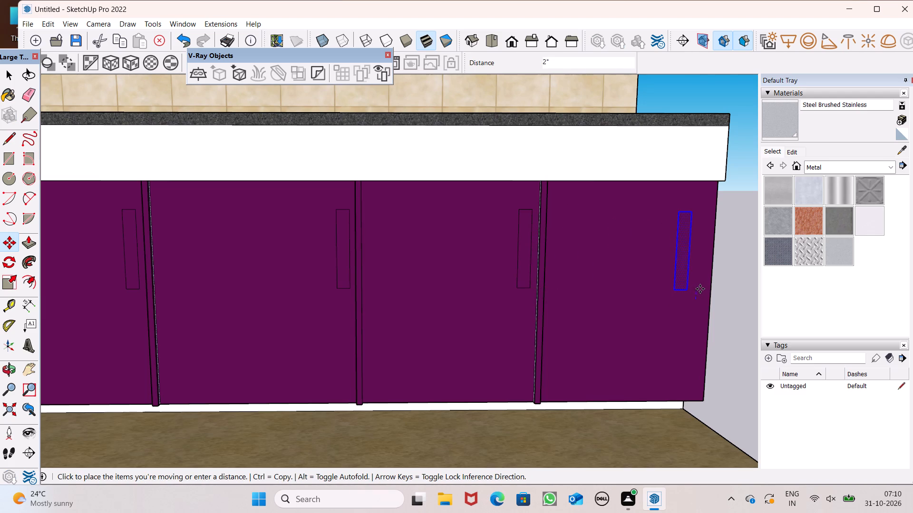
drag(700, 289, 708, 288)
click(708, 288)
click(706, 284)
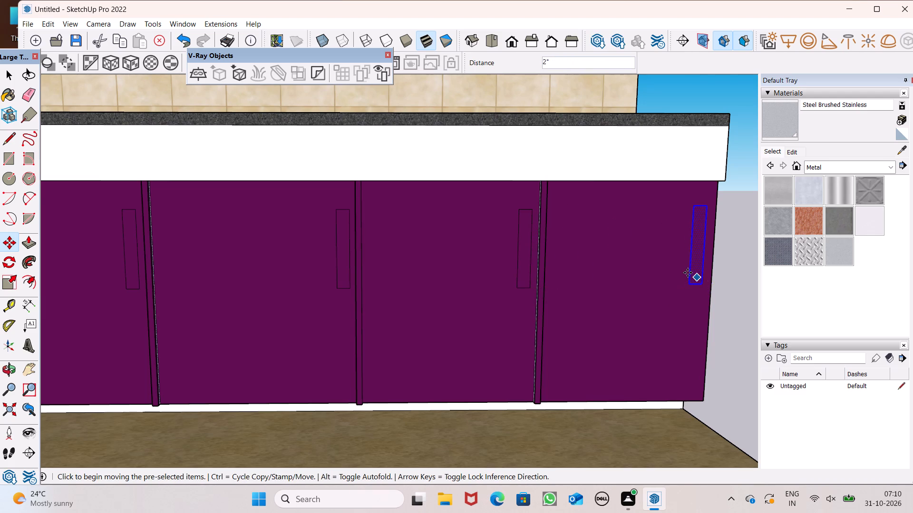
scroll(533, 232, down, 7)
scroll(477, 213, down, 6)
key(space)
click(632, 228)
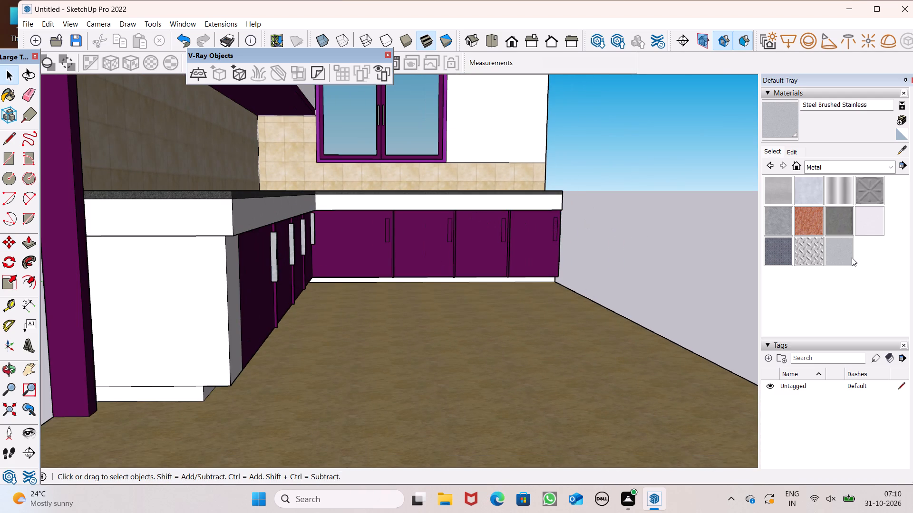
Paint the four handle rectangles on the base cabinet doors under the window with Steel Brushed Stainless.
click(851, 257)
scroll(689, 225, up, 6)
scroll(585, 234, down, 4)
scroll(471, 240, up, 6)
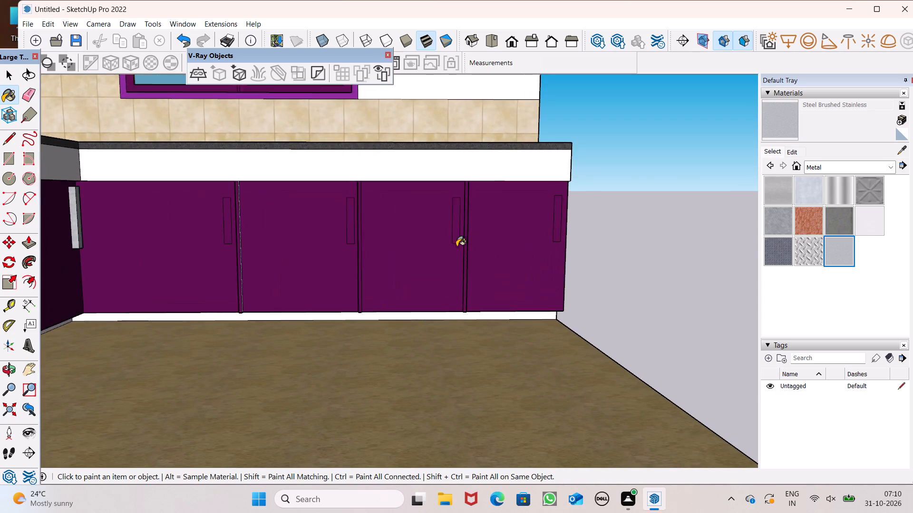
scroll(451, 242, up, 6)
click(461, 228)
scroll(657, 222, up, 4)
click(667, 218)
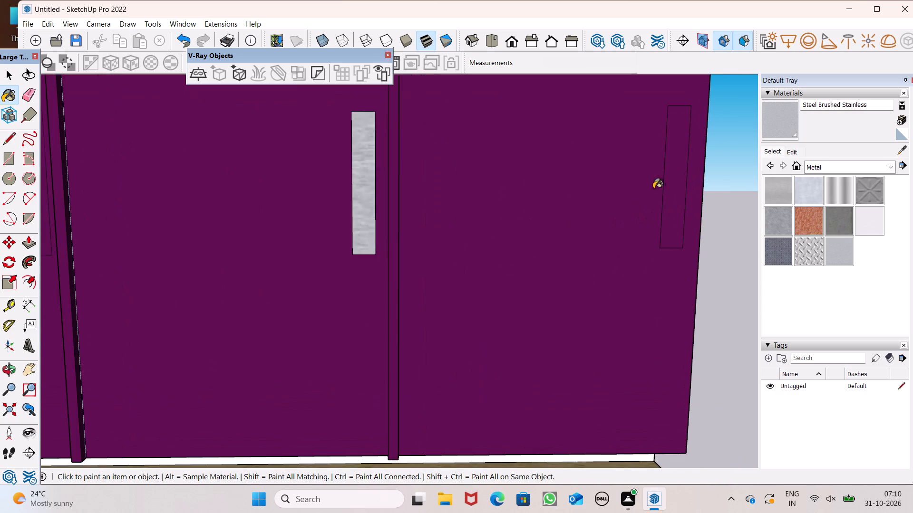
scroll(651, 188, down, 14)
scroll(399, 250, up, 5)
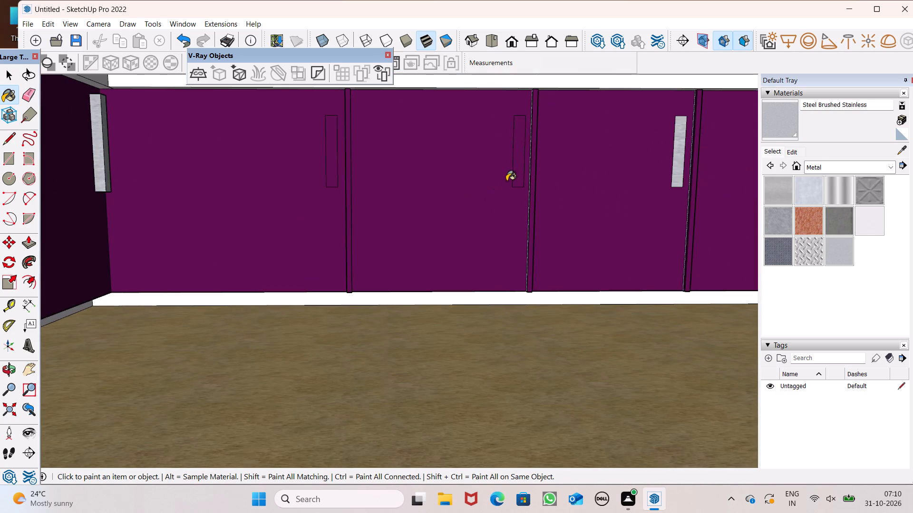
click(523, 170)
click(336, 163)
scroll(330, 174, down, 12)
key(space)
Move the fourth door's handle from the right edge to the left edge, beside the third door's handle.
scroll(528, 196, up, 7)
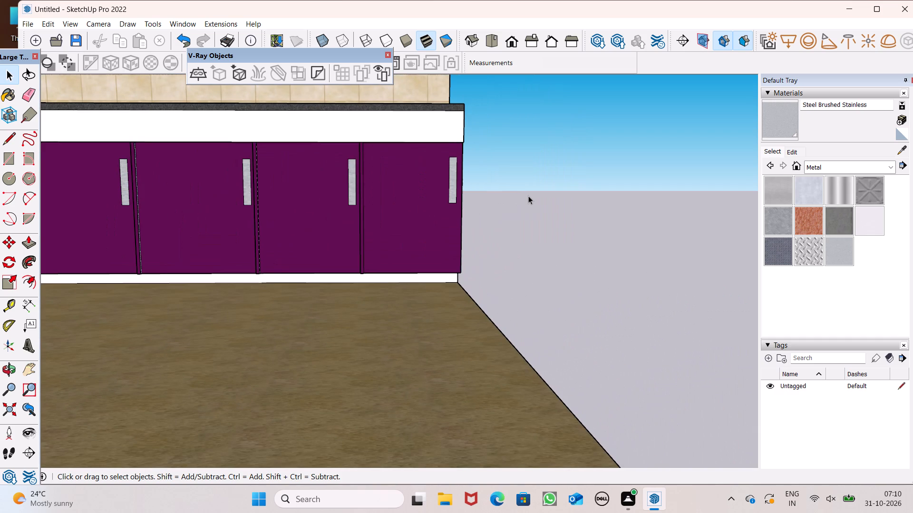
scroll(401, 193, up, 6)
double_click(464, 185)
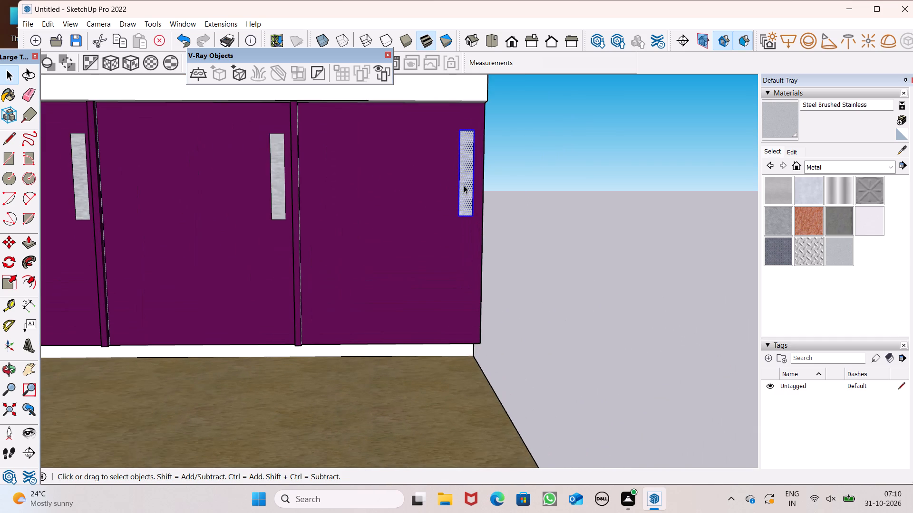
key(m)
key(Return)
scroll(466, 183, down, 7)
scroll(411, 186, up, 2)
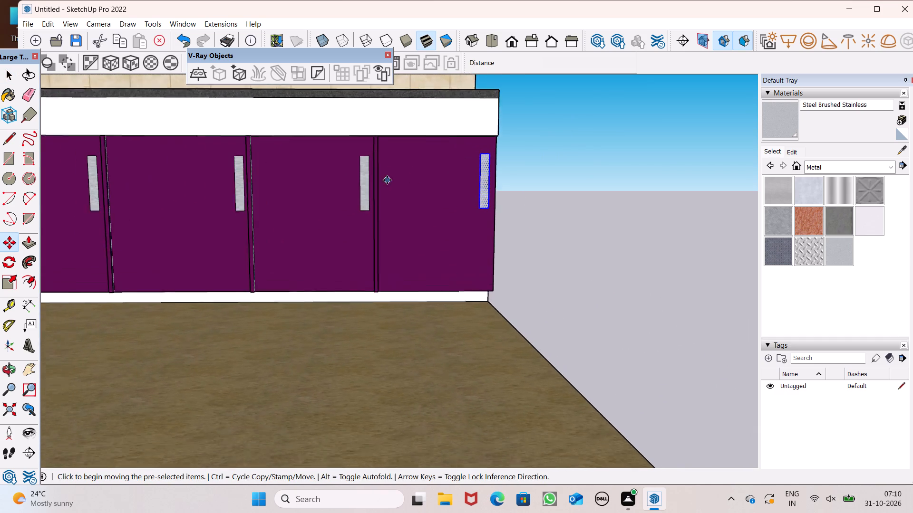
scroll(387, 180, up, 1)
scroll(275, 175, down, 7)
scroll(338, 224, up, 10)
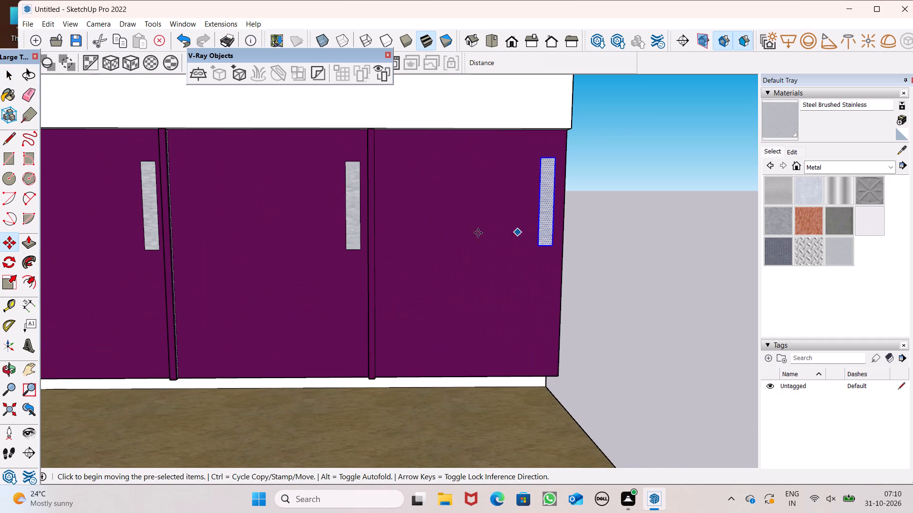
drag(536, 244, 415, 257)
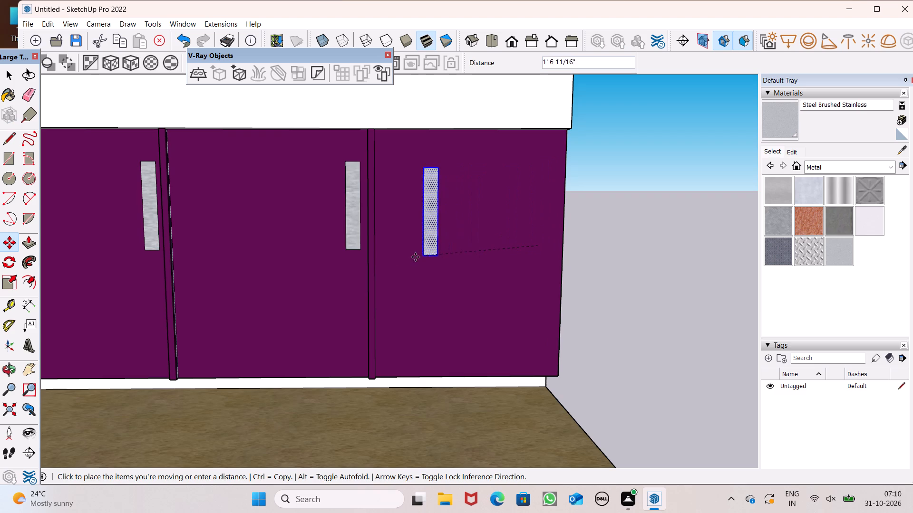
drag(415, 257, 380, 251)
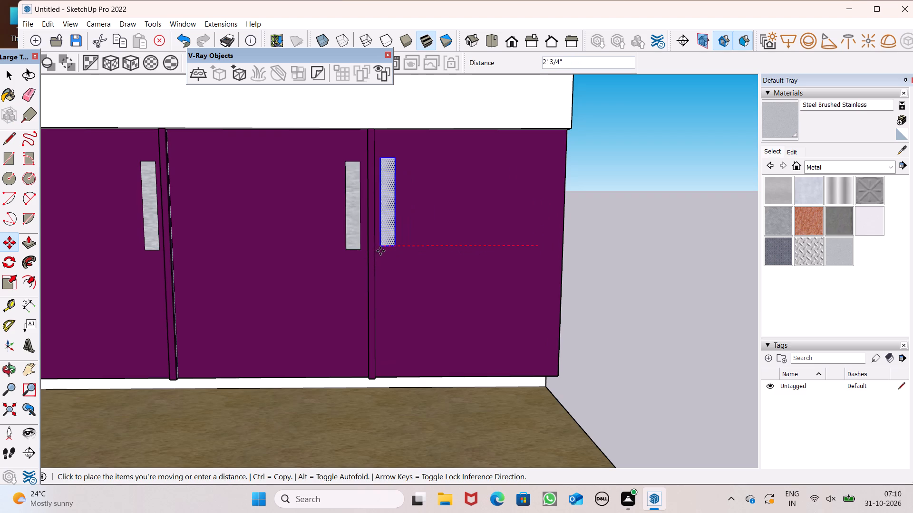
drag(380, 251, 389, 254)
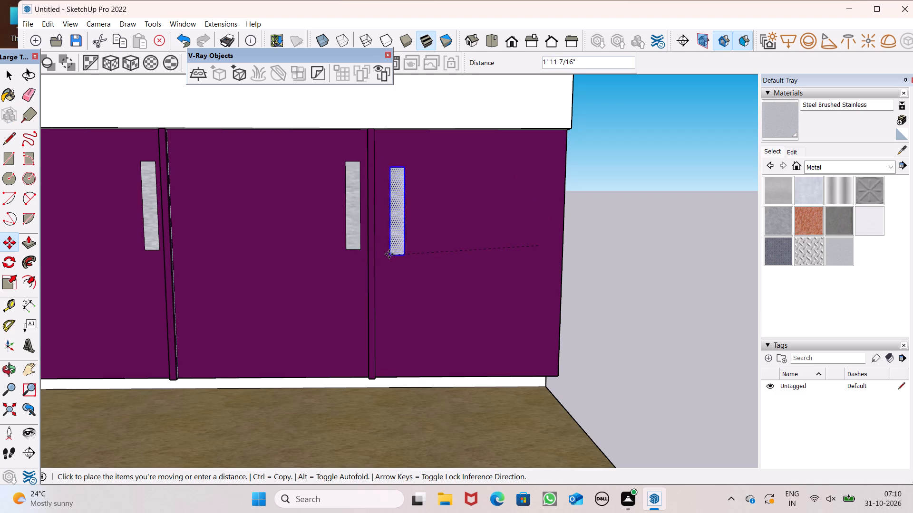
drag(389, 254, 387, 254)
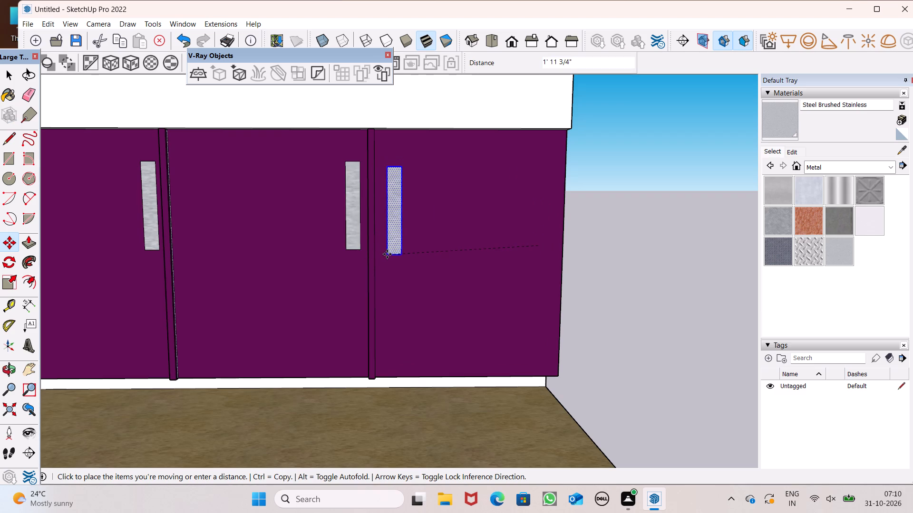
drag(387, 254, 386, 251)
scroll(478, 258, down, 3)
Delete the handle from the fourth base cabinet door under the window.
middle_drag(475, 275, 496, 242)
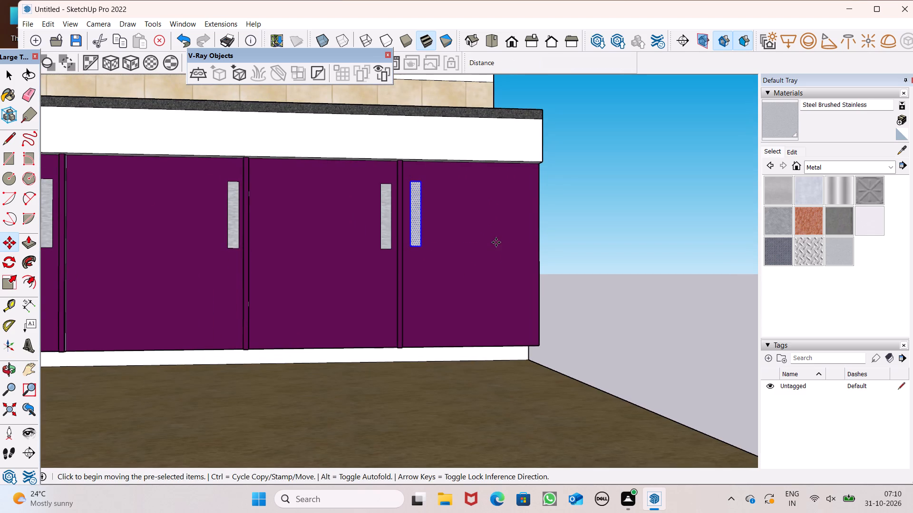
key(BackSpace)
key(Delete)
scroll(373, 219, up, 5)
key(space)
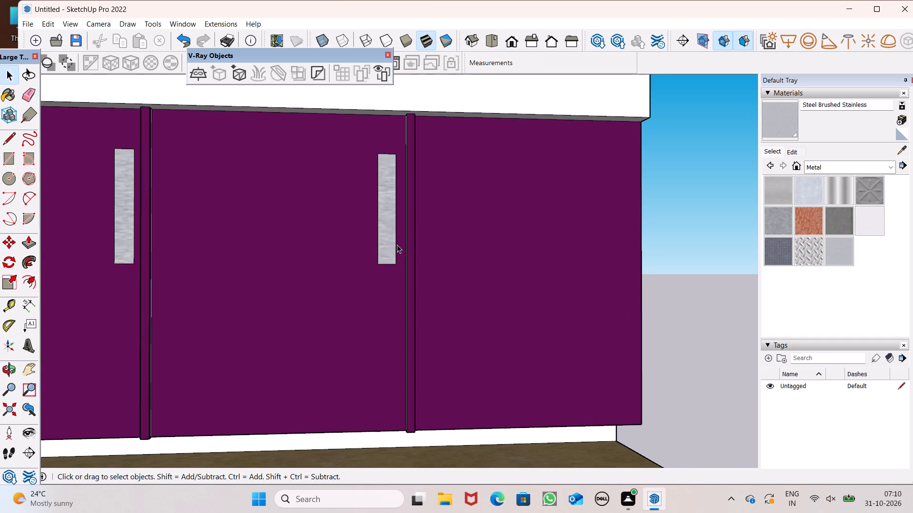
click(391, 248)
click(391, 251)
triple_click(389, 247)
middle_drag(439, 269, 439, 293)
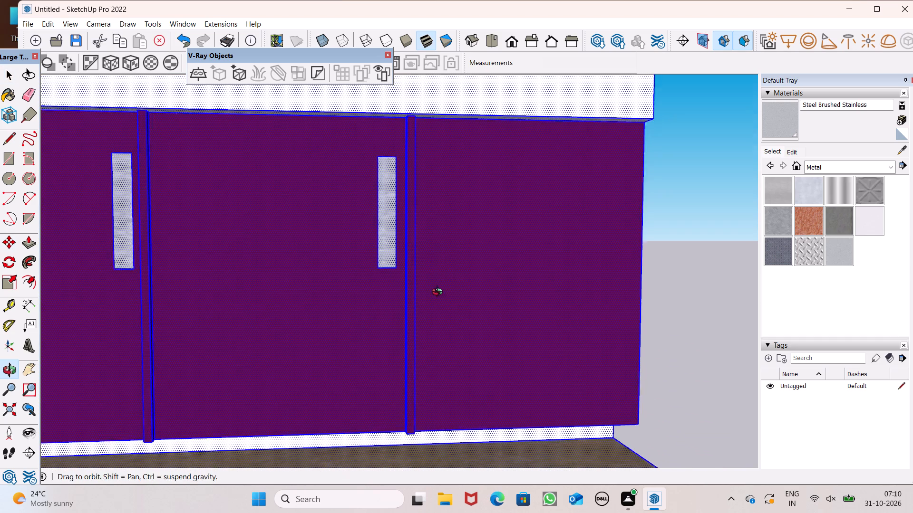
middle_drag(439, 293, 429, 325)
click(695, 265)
Copy the third door's painted handle horizontally across the divider to the left edge of the fourth base cabinet door.
scroll(495, 265, up, 5)
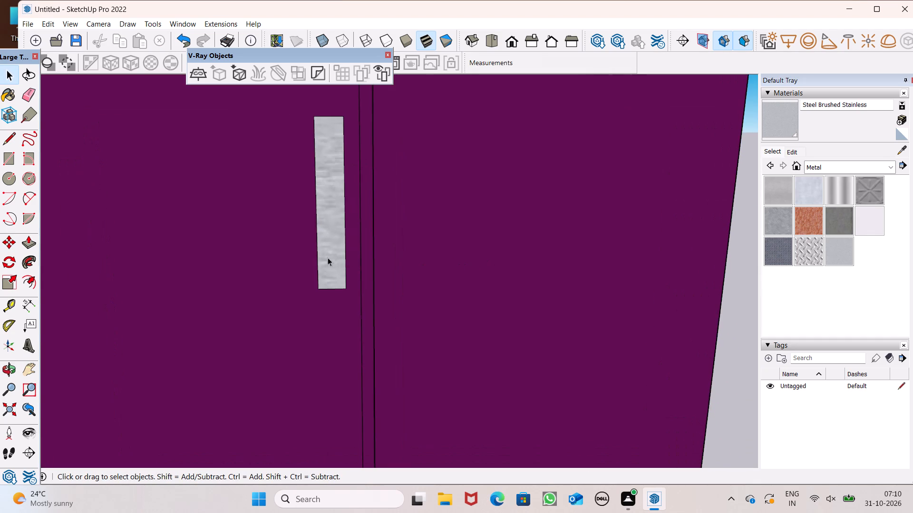
double_click(328, 257)
key(m)
key(Return)
scroll(330, 298, down, 4)
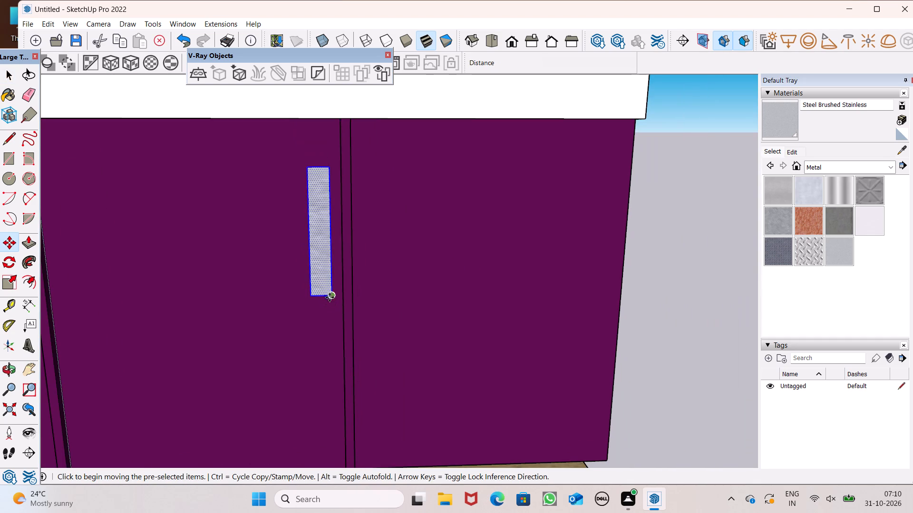
ctrl+drag(330, 296, 393, 297)
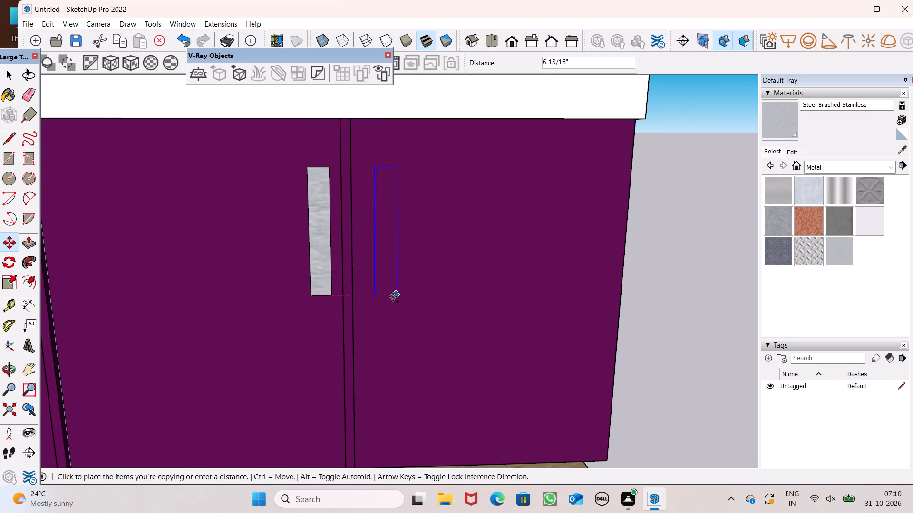
ctrl+drag(393, 297, 391, 297)
key(space)
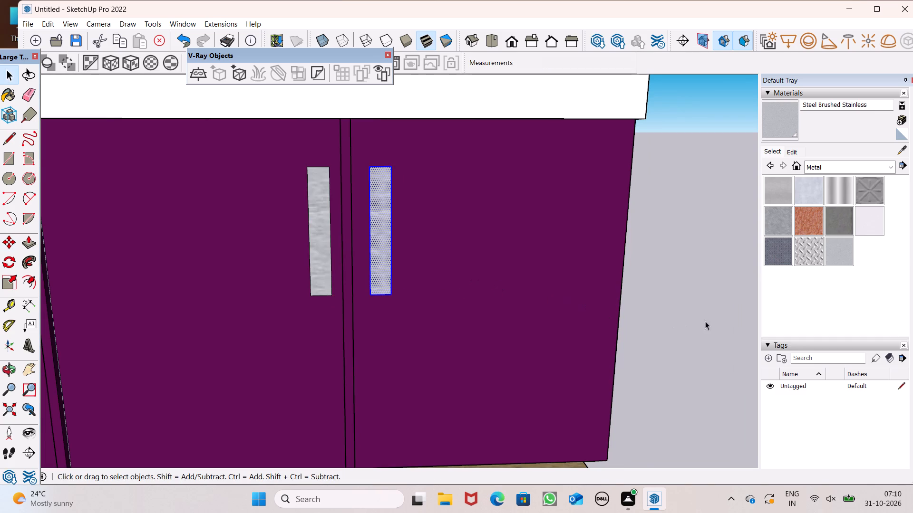
click(705, 321)
Extrude the handle on the first base cabinet door under the window outward by about 1 7/16".
scroll(498, 211, down, 18)
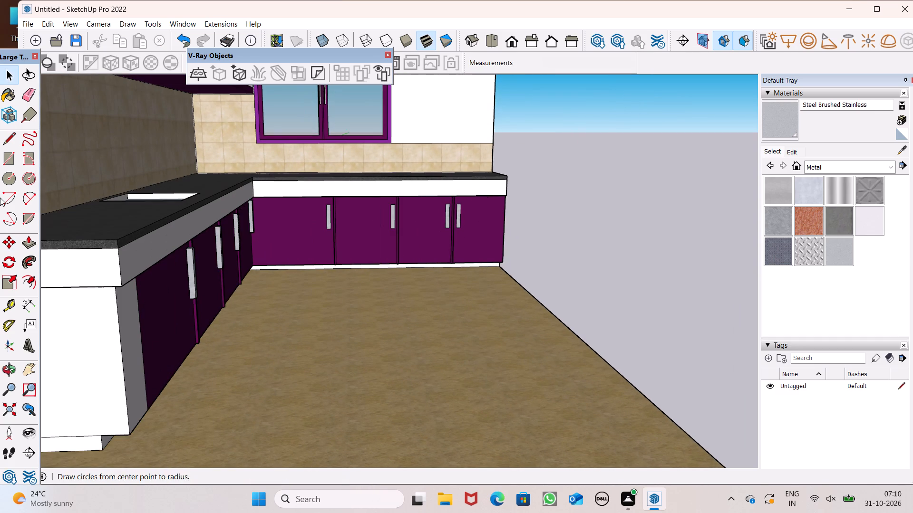
click(33, 245)
scroll(388, 208, down, 4)
middle_drag(417, 263, 456, 318)
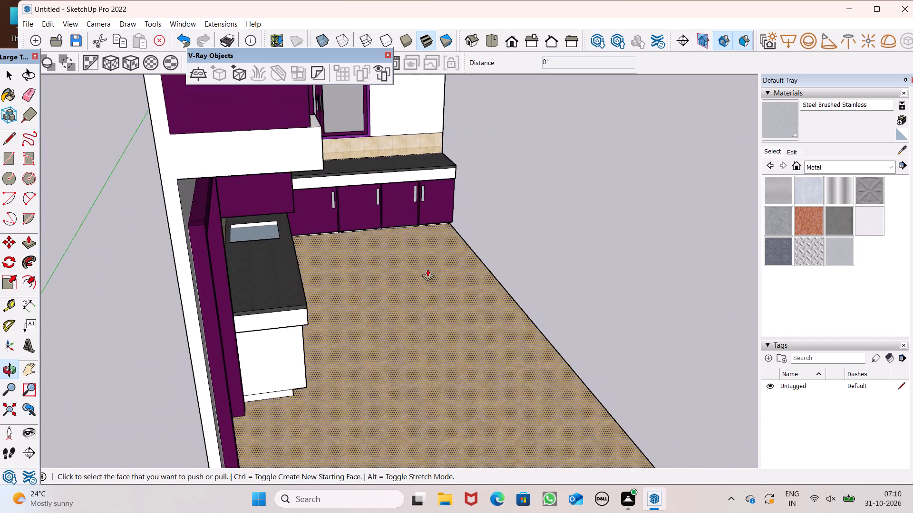
scroll(343, 176, up, 8)
scroll(347, 220, up, 11)
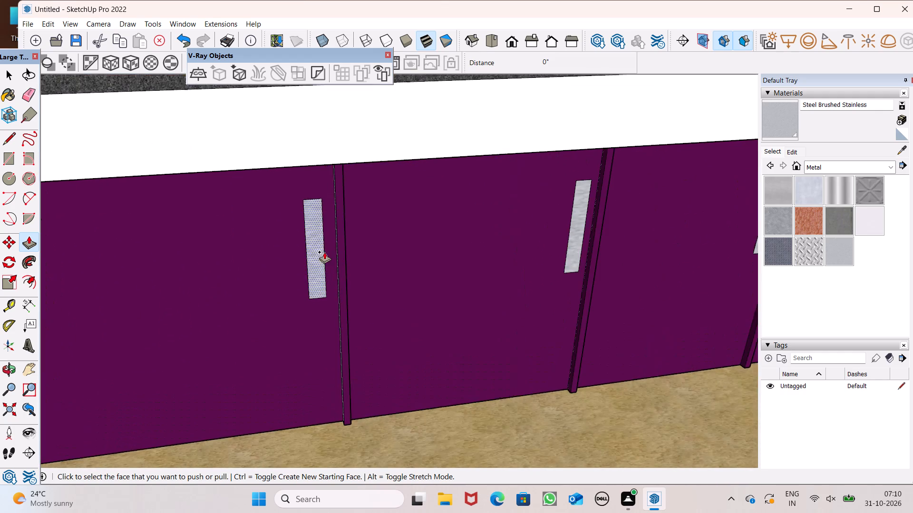
scroll(324, 252, up, 1)
drag(318, 247, 320, 251)
Extrude the handles on the second, third and fourth doors under the window 1 7/16", matching the first handle's depth.
scroll(361, 253, down, 4)
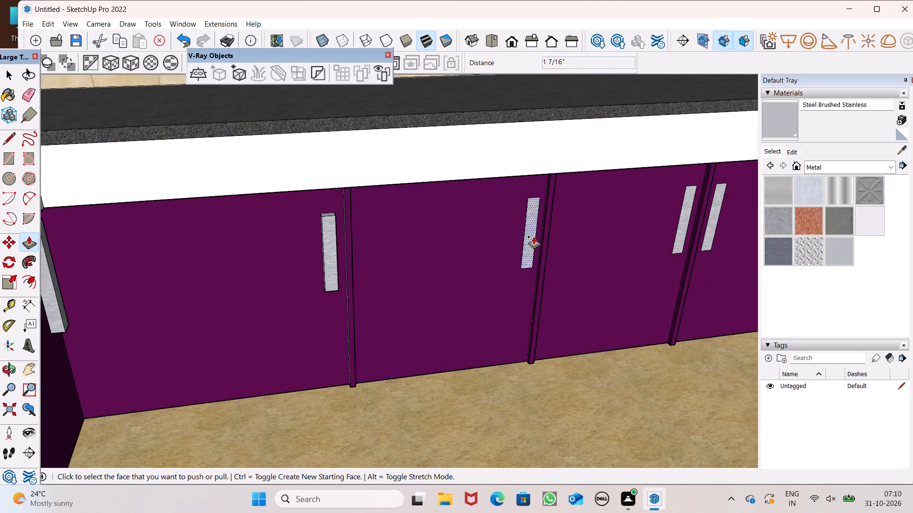
drag(532, 231, 331, 214)
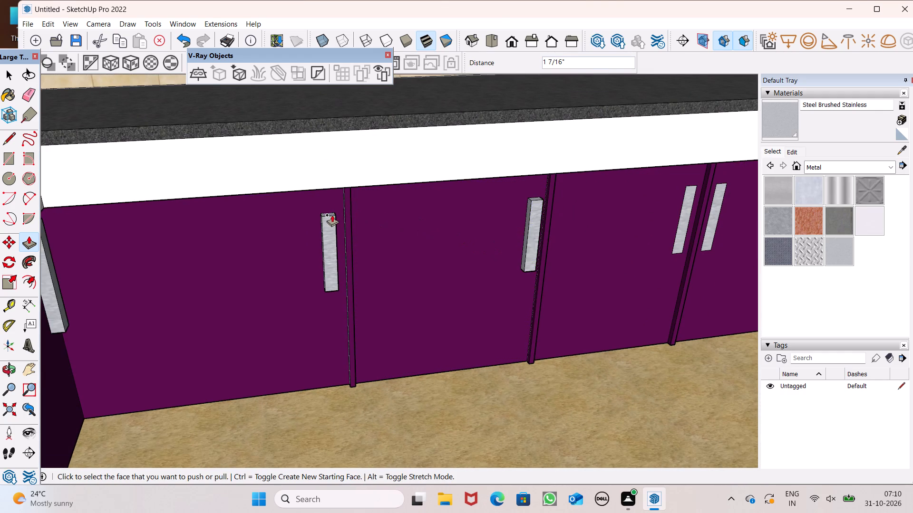
scroll(285, 212, down, 7)
scroll(446, 215, up, 6)
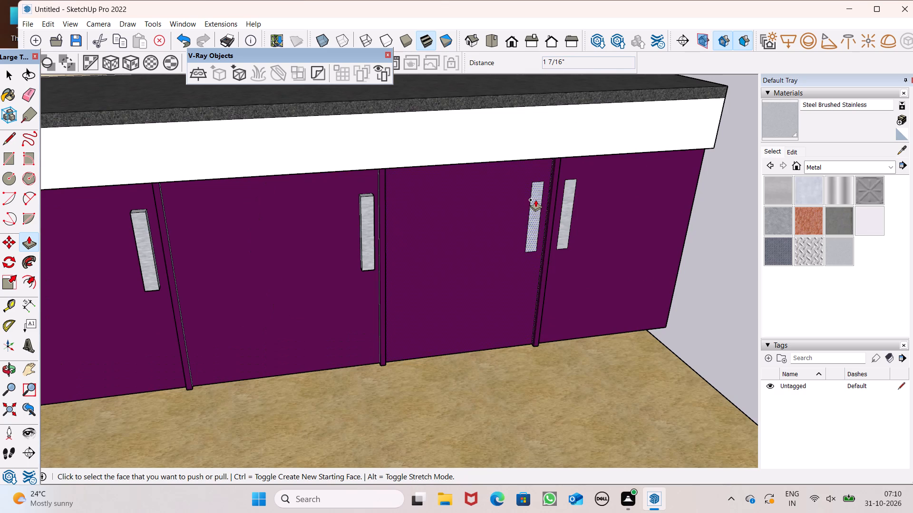
drag(535, 199, 366, 199)
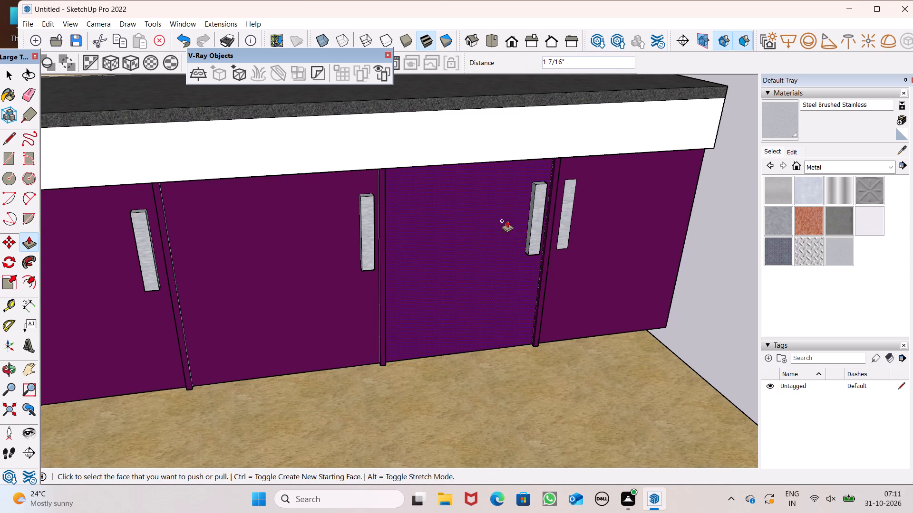
drag(573, 200, 538, 193)
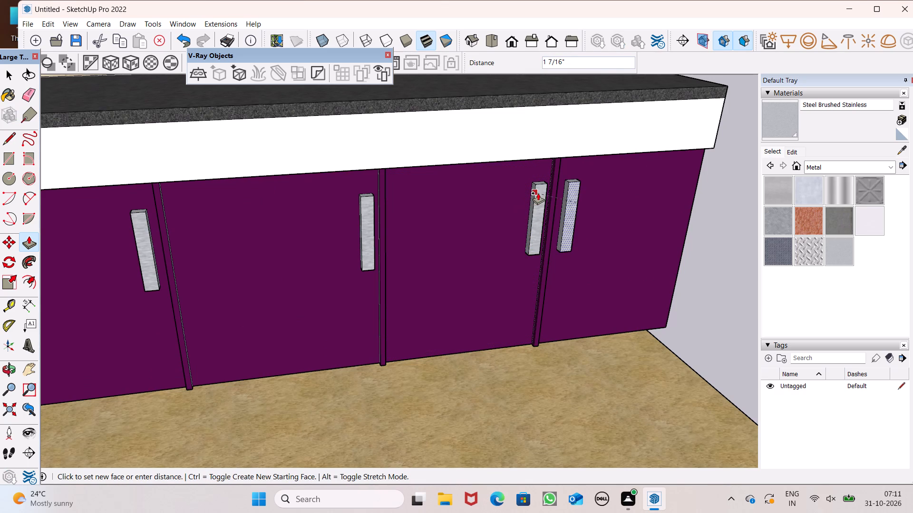
Finish extruding the handle on the fourth base door under the window 1 7/16", matching the third handle's depth.
drag(538, 193, 539, 190)
key(space)
Examine the whole kitchen from outside and above, checking the cabinet handles and the white upper door panel.
scroll(464, 208, down, 13)
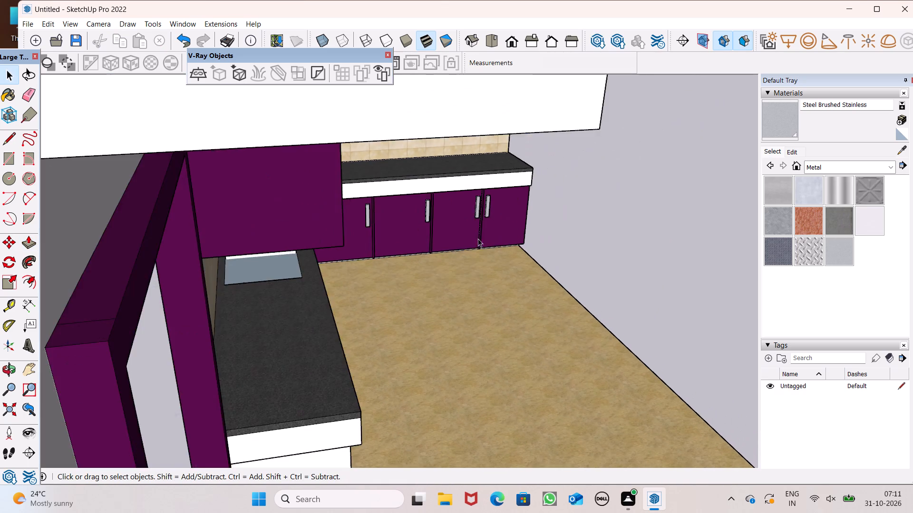
middle_drag(487, 252, 330, 187)
scroll(364, 178, down, 6)
scroll(369, 218, down, 4)
middle_drag(422, 239, 380, 253)
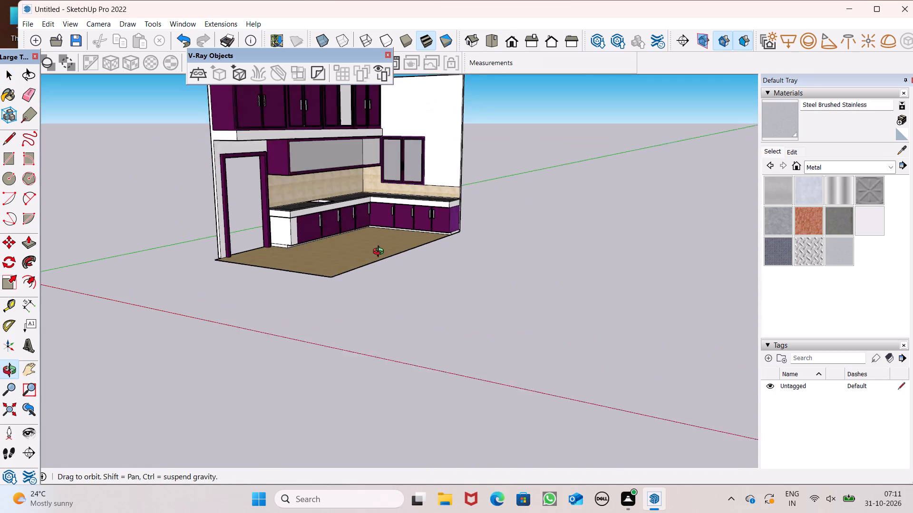
middle_drag(380, 253, 338, 243)
scroll(372, 284, down, 5)
scroll(353, 135, up, 7)
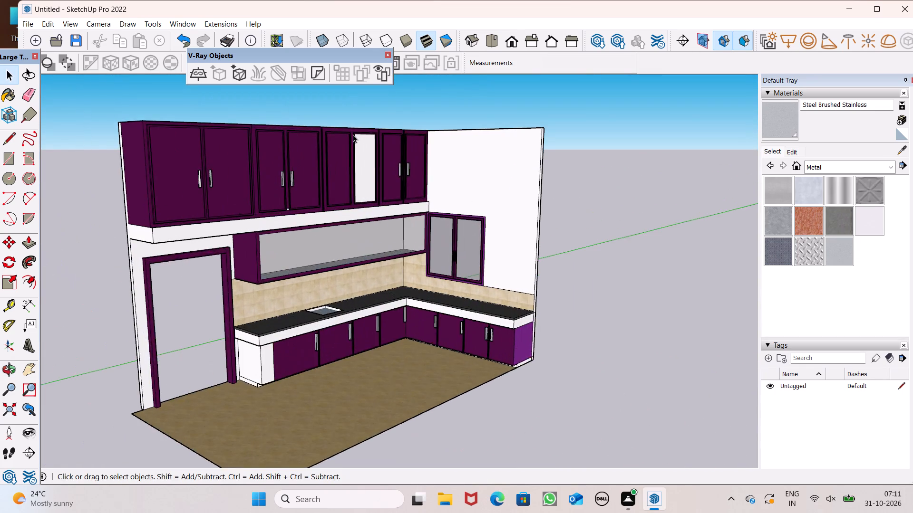
scroll(449, 159, down, 5)
middle_drag(496, 193, 374, 325)
scroll(404, 194, up, 7)
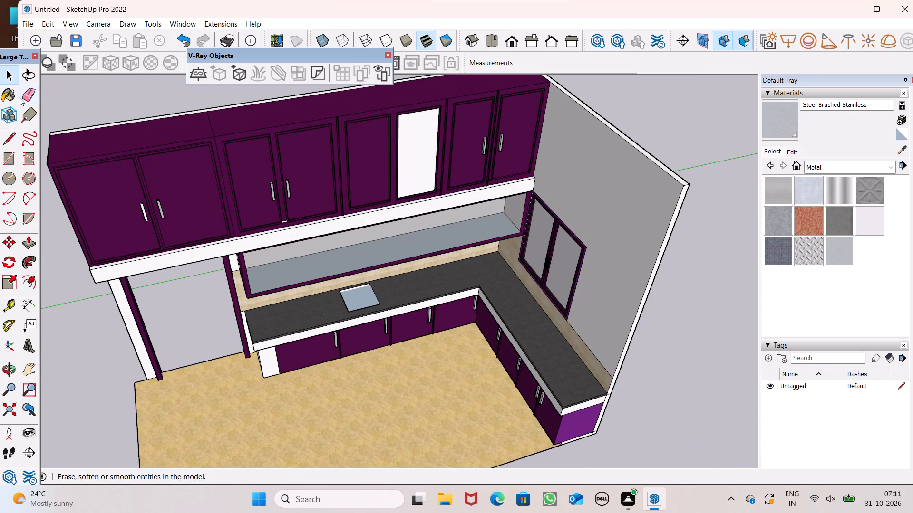
Delete the white panel face of the sixth upper cabinet door, together with its bounding edges.
click(41, 87)
drag(32, 93, 37, 92)
drag(416, 148, 417, 159)
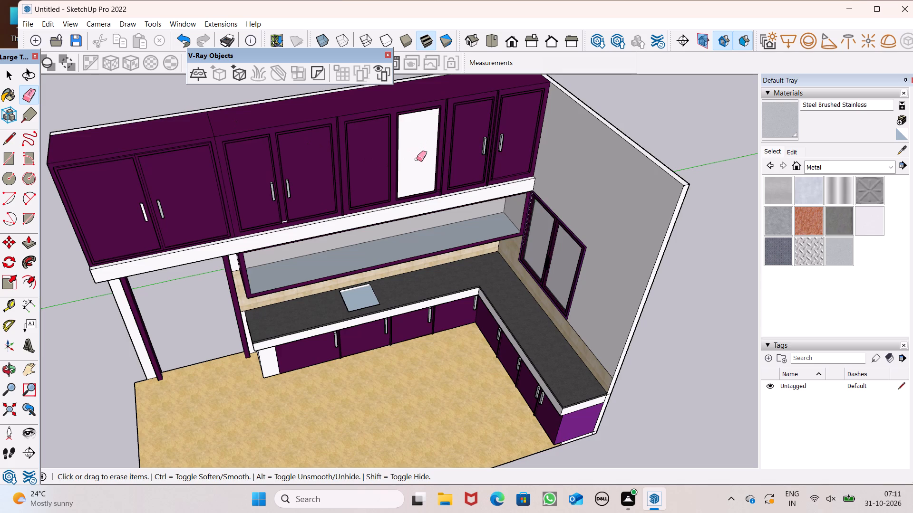
drag(417, 159, 417, 164)
scroll(439, 153, down, 4)
key(space)
middle_drag(460, 190, 369, 146)
scroll(432, 161, up, 5)
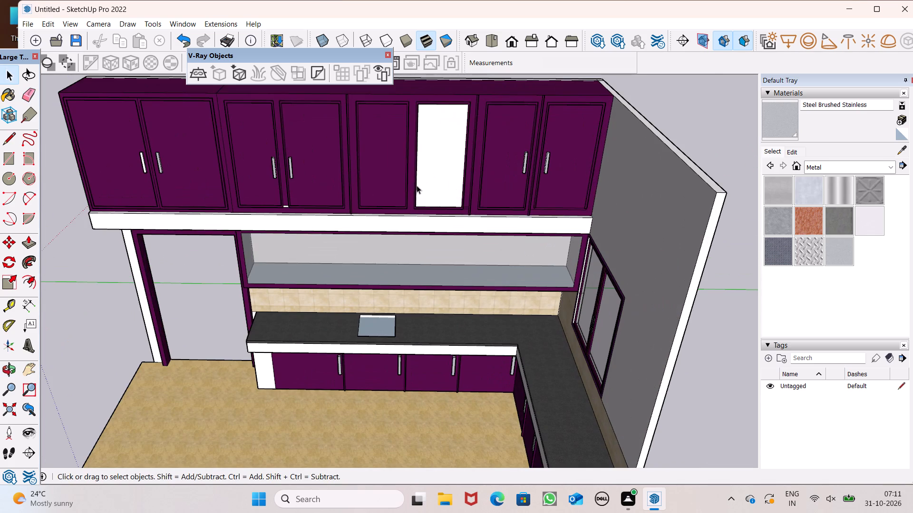
drag(427, 195, 443, 174)
triple_click(440, 167)
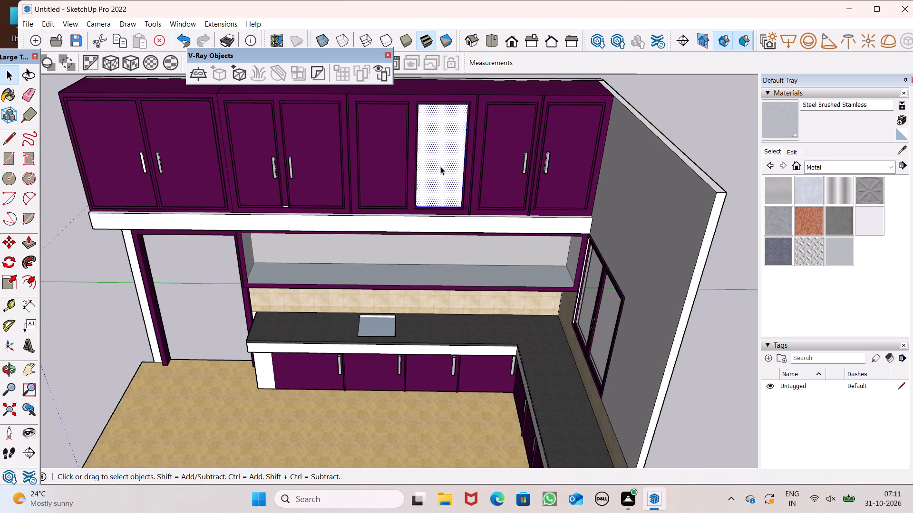
scroll(440, 167, down, 5)
click(433, 89)
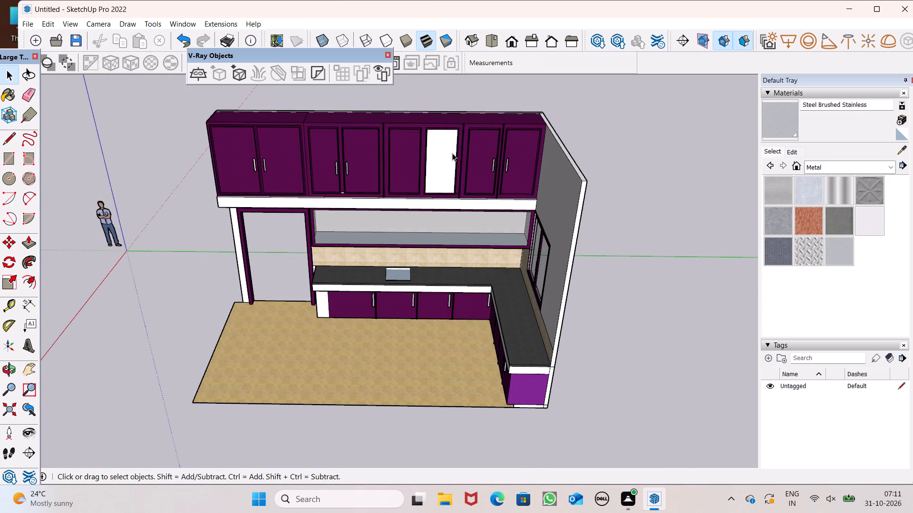
double_click(451, 153)
key(Delete)
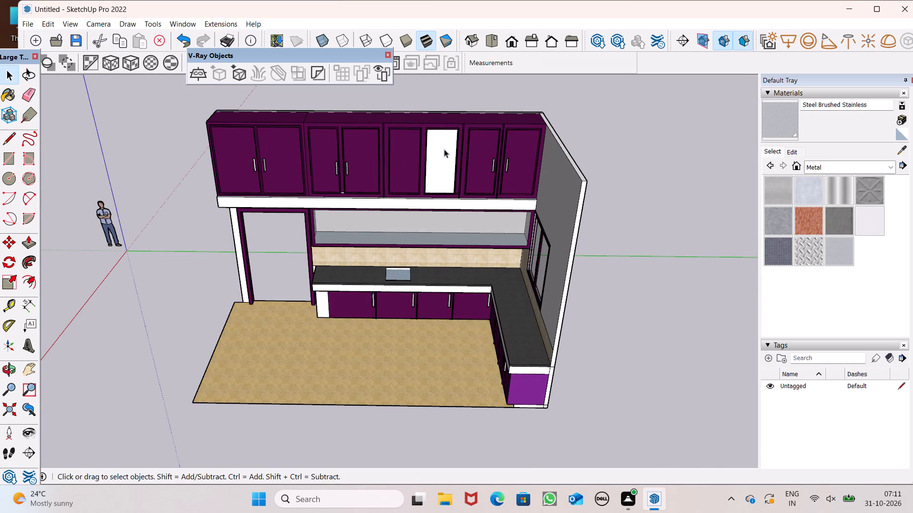
Paint the white panel of the sixth upper cabinet door with Translucent Glass Gray from the Glass and Mirrors materials.
scroll(438, 168, up, 6)
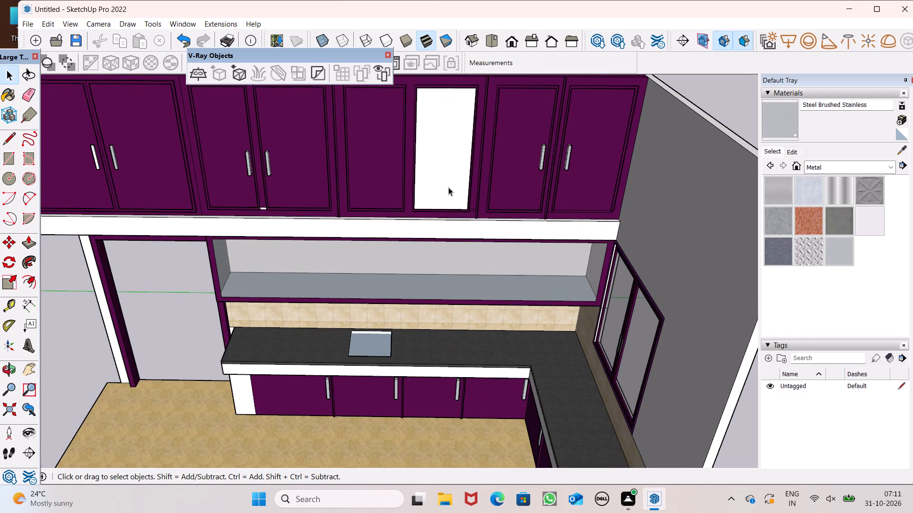
scroll(444, 187, down, 7)
middle_drag(408, 224, 652, 156)
scroll(549, 160, down, 4)
middle_drag(574, 223, 546, 172)
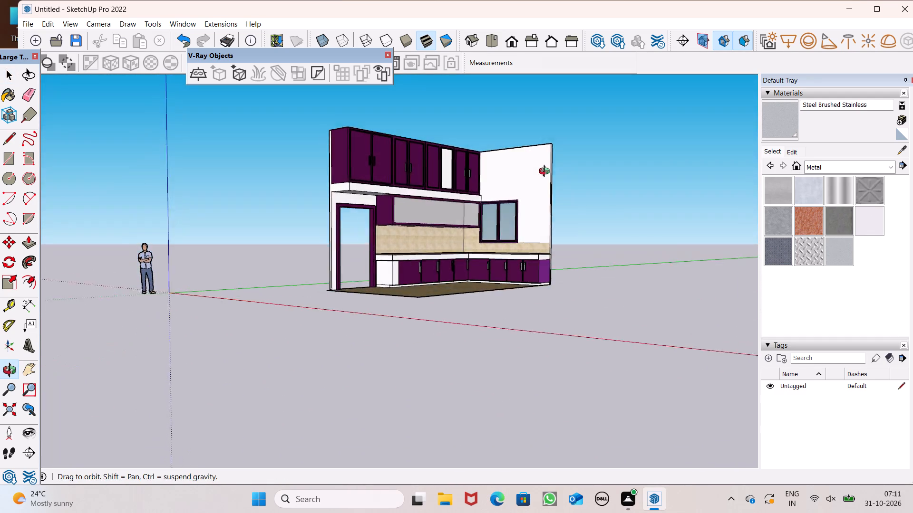
middle_drag(546, 172, 553, 181)
scroll(440, 193, up, 7)
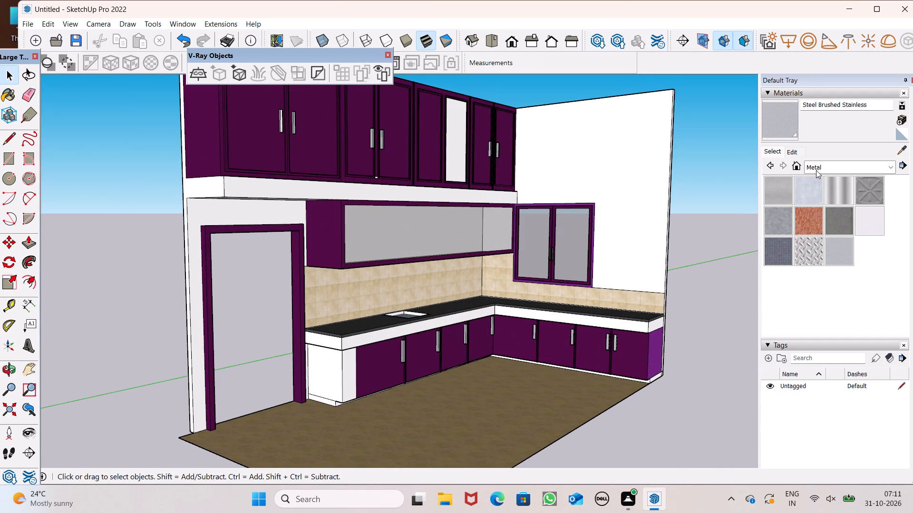
click(816, 170)
click(849, 226)
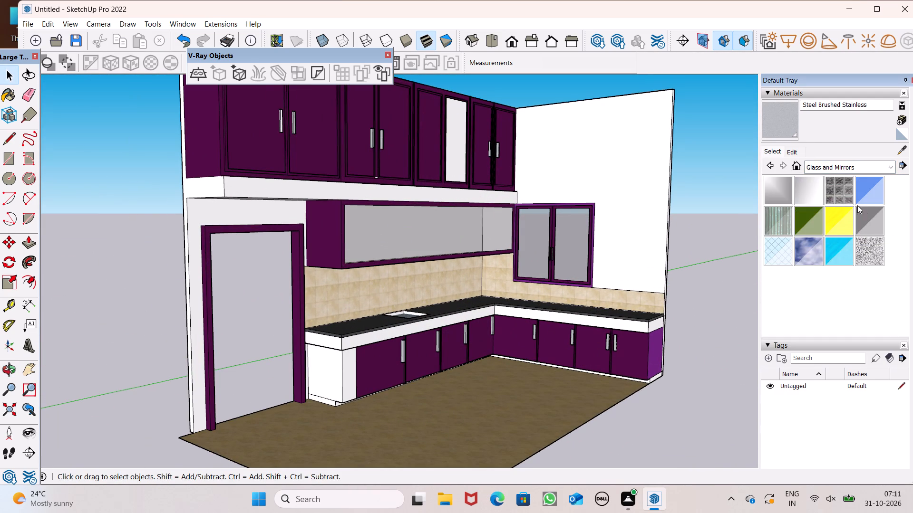
click(867, 219)
click(867, 224)
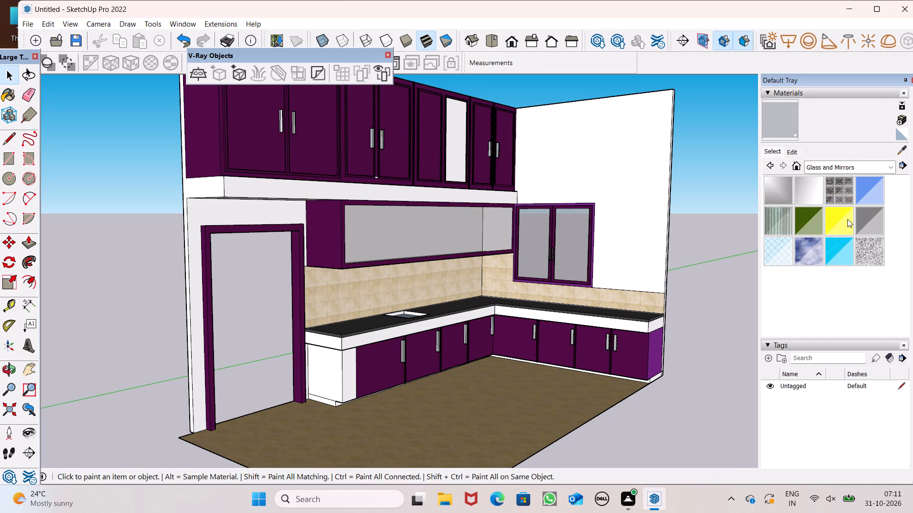
middle_drag(592, 243, 410, 310)
scroll(420, 317, up, 1)
scroll(548, 181, up, 4)
click(429, 122)
scroll(566, 304, down, 5)
middle_drag(583, 304, 590, 246)
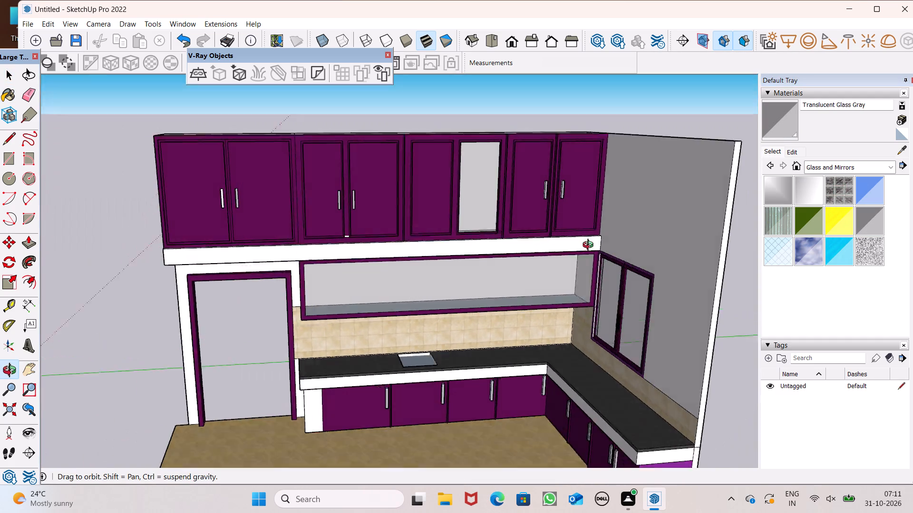
middle_drag(590, 246, 691, 266)
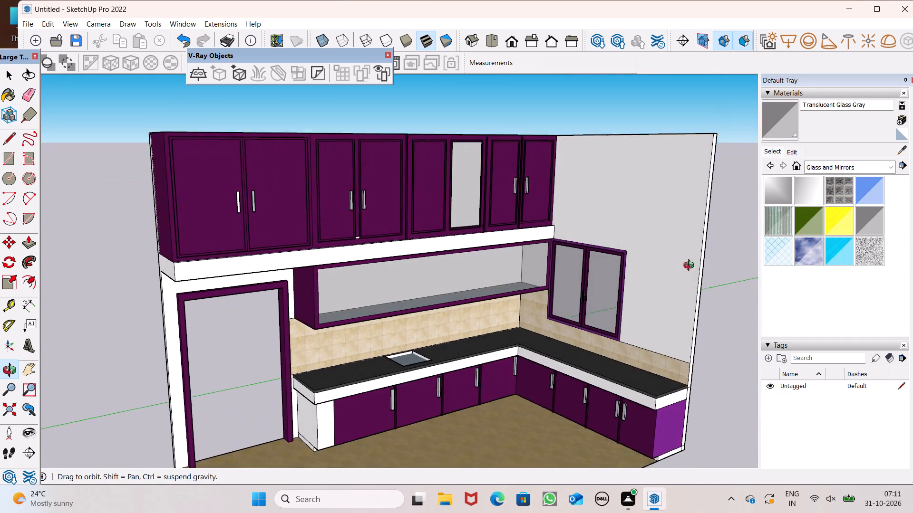
middle_drag(691, 266, 694, 274)
scroll(395, 200, down, 4)
key(space)
Review the finished kitchen from several angles and frame all of it in a front corner perspective.
middle_drag(404, 255, 426, 234)
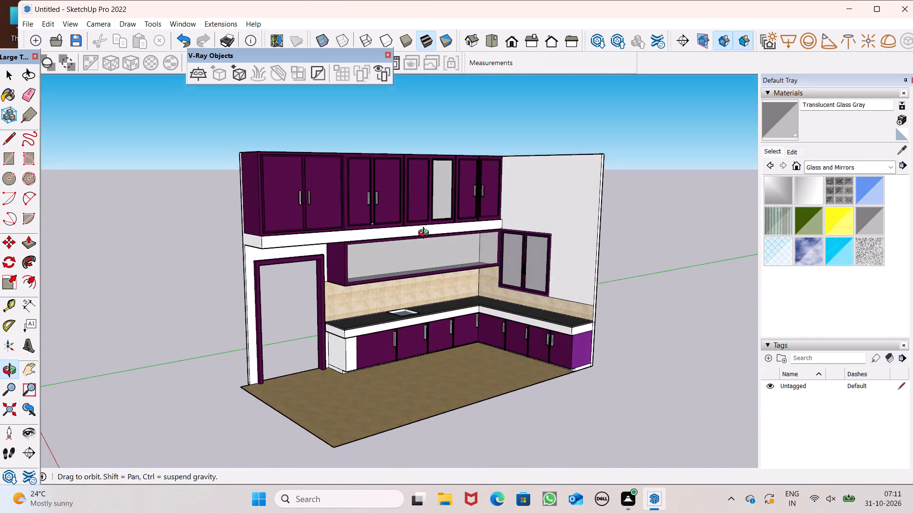
middle_drag(426, 234, 429, 234)
scroll(394, 225, up, 2)
scroll(428, 175, up, 4)
middle_drag(400, 214, 330, 272)
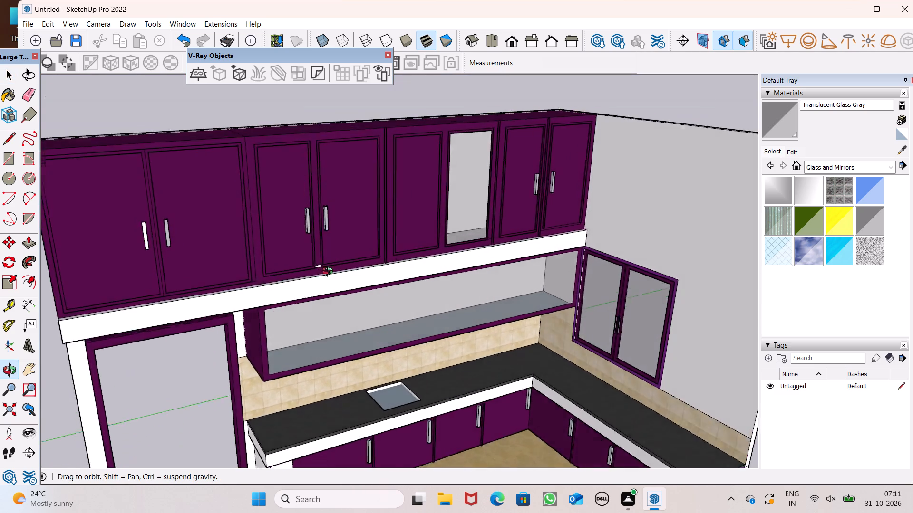
middle_drag(330, 272, 308, 239)
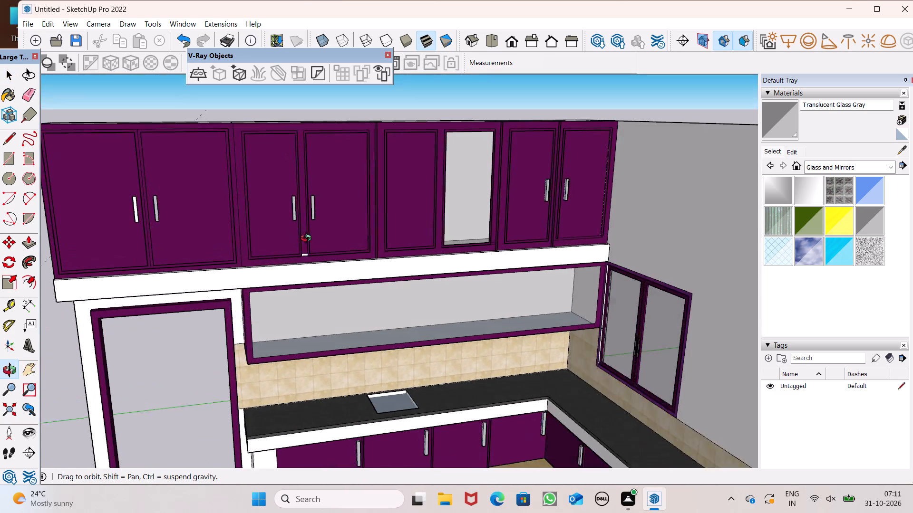
middle_drag(308, 239, 427, 217)
scroll(520, 178, down, 3)
middle_drag(344, 337, 354, 291)
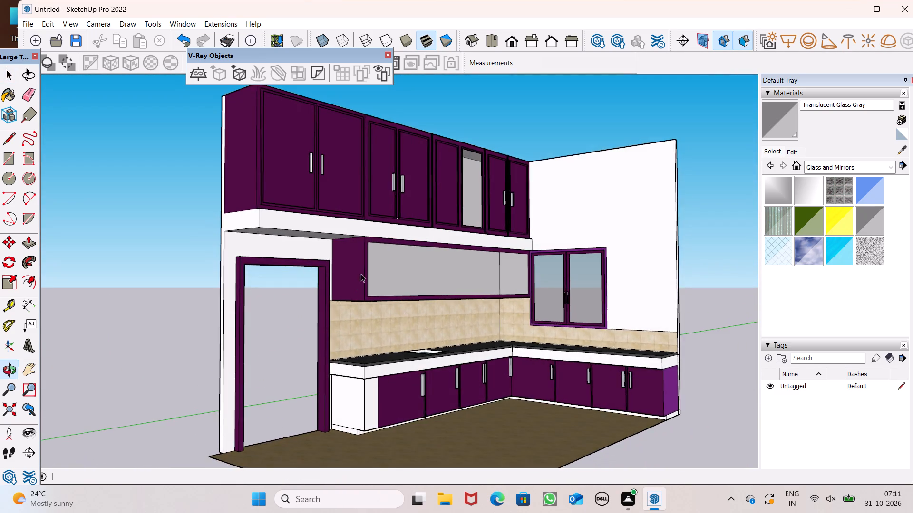
scroll(381, 255, down, 4)
scroll(418, 218, down, 2)
middle_drag(416, 295, 373, 328)
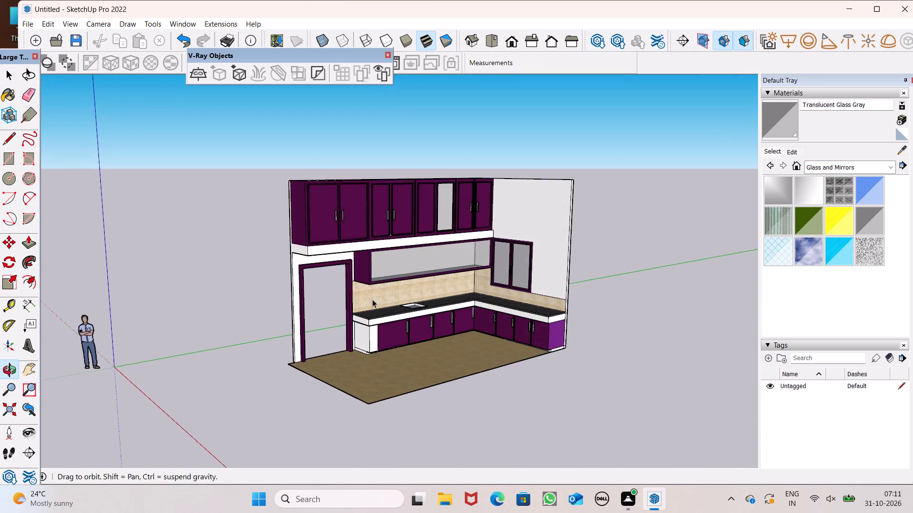
scroll(372, 297, up, 2)
scroll(353, 236, up, 1)
scroll(392, 266, up, 1)
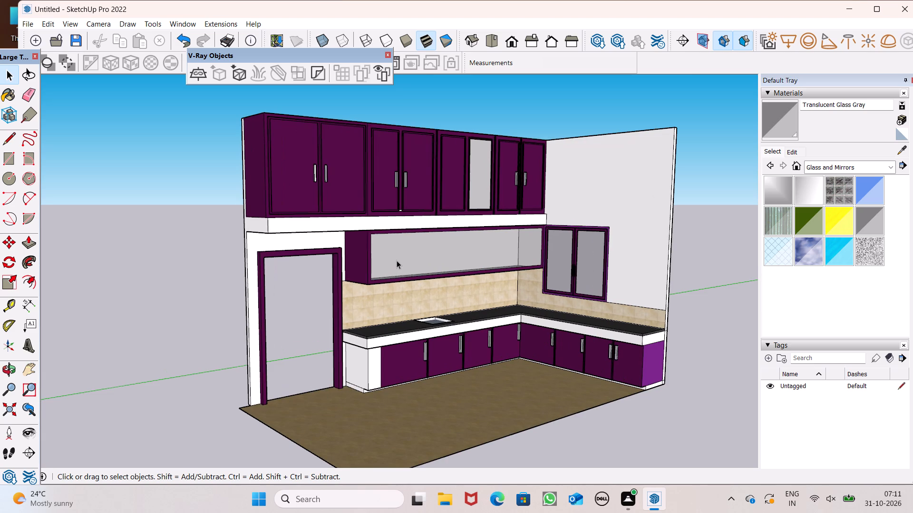
scroll(417, 221, down, 1)
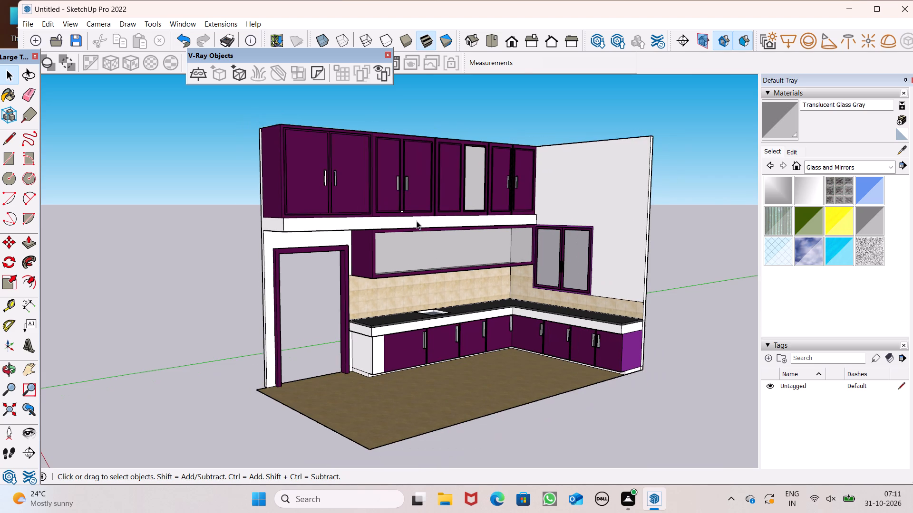
scroll(298, 208, up, 1)
Save the model in the Documents folder as a SketchUp file named "L shaped kitchen".
key(ctrl+s)
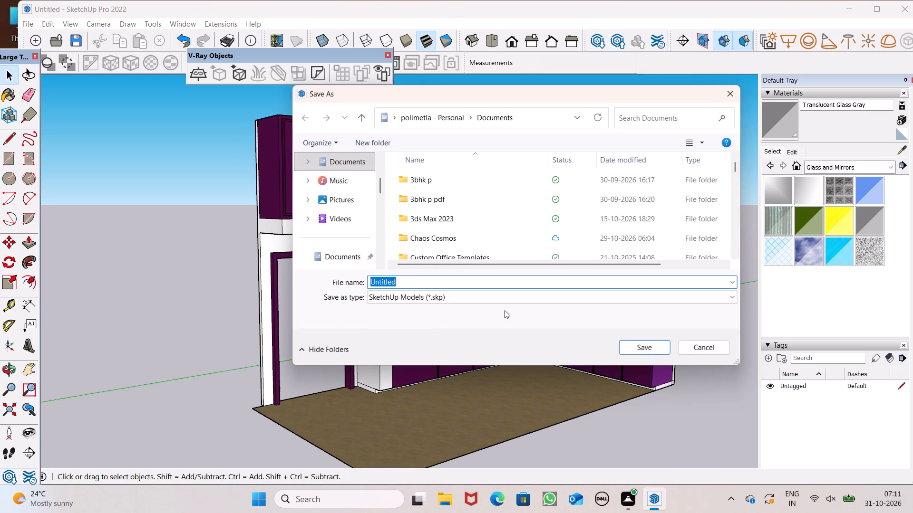
key(BackSpace)
text(l shaped kitchen)
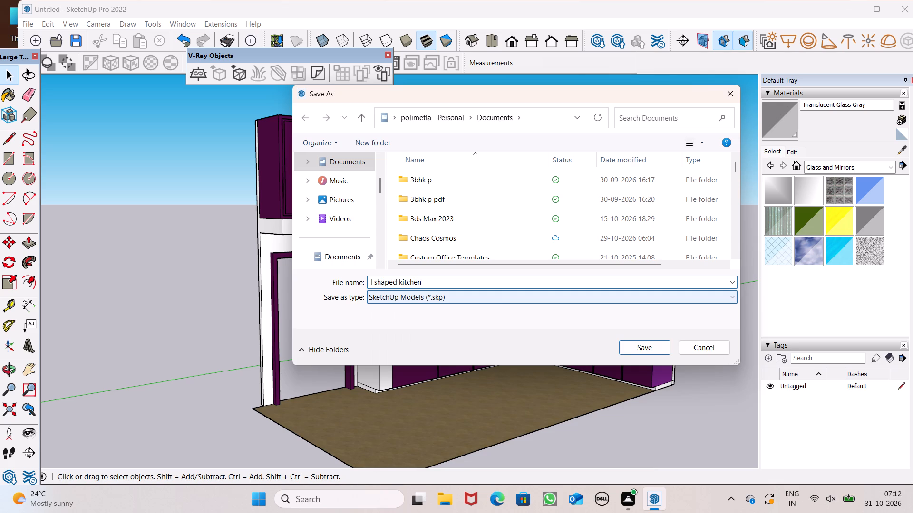
click(373, 283)
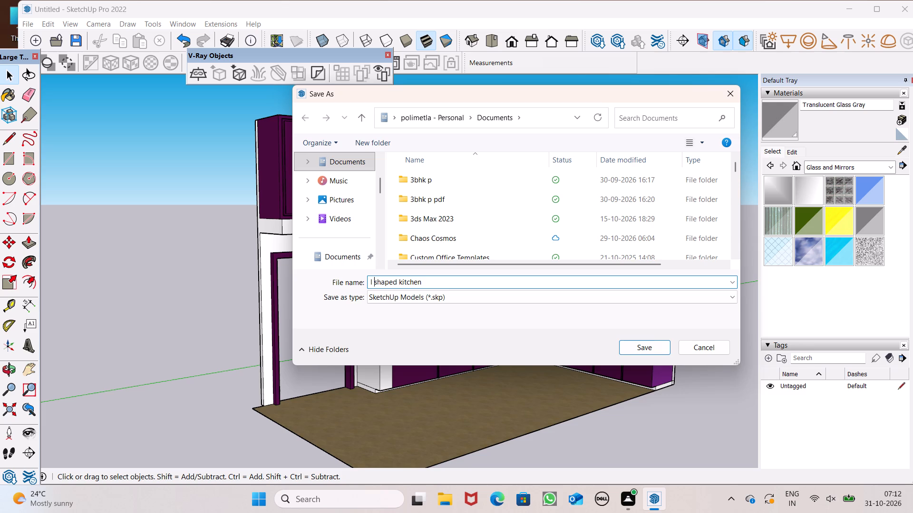
key(BackSpace)
key(BackSpace)
text(L)
key(space)
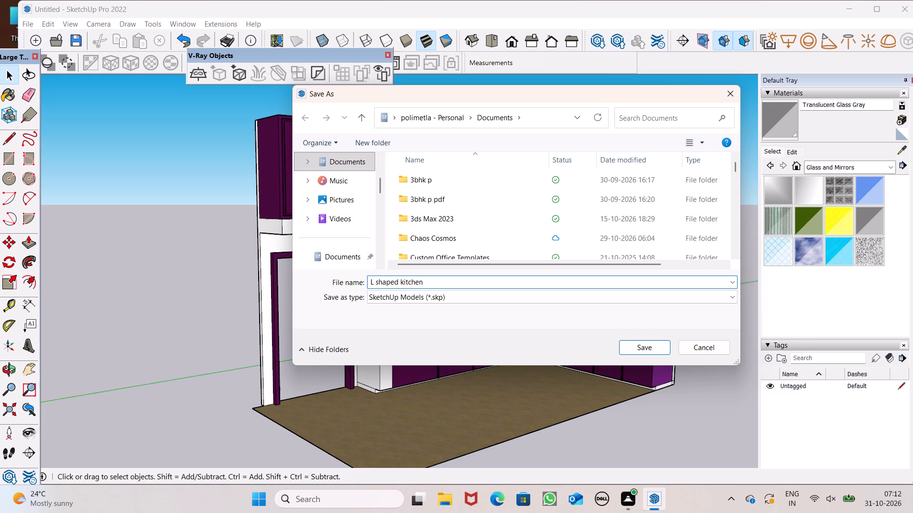
key(Return)
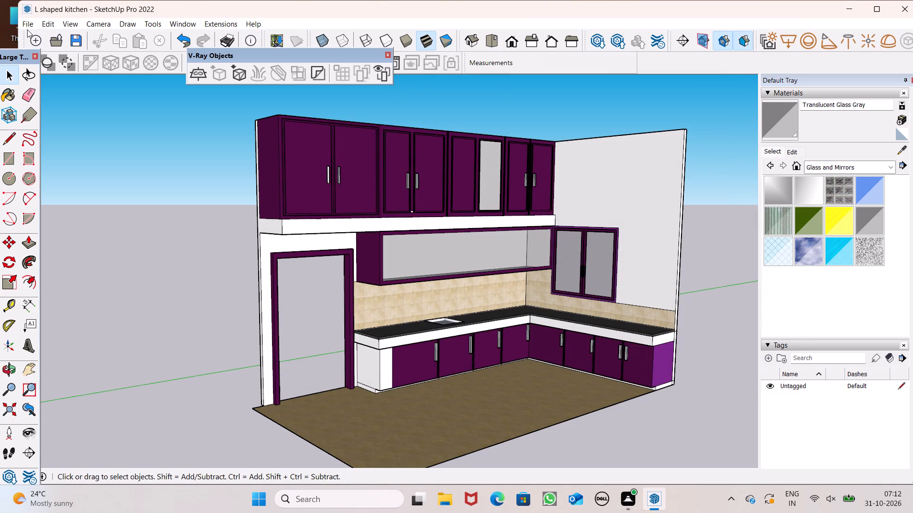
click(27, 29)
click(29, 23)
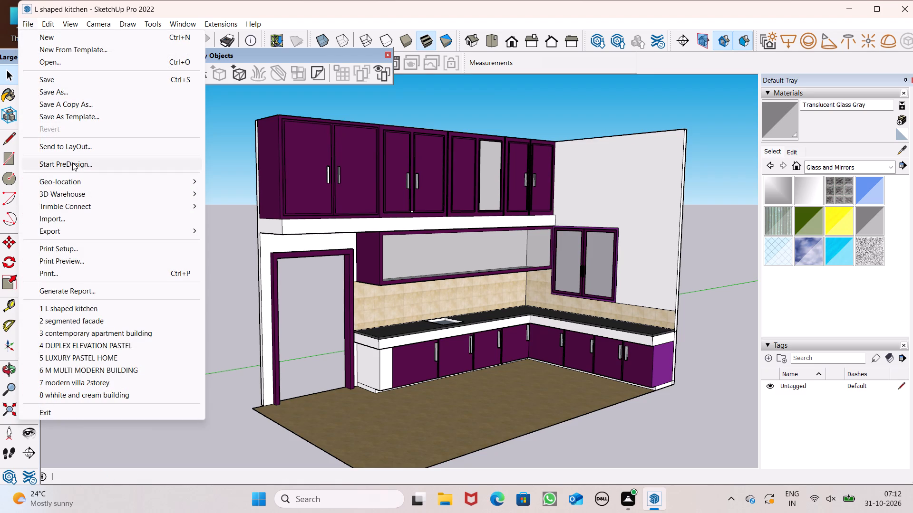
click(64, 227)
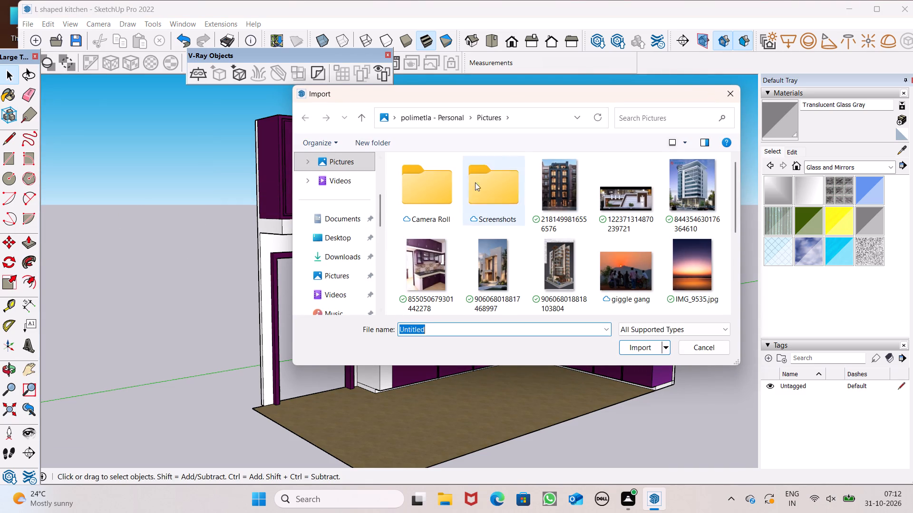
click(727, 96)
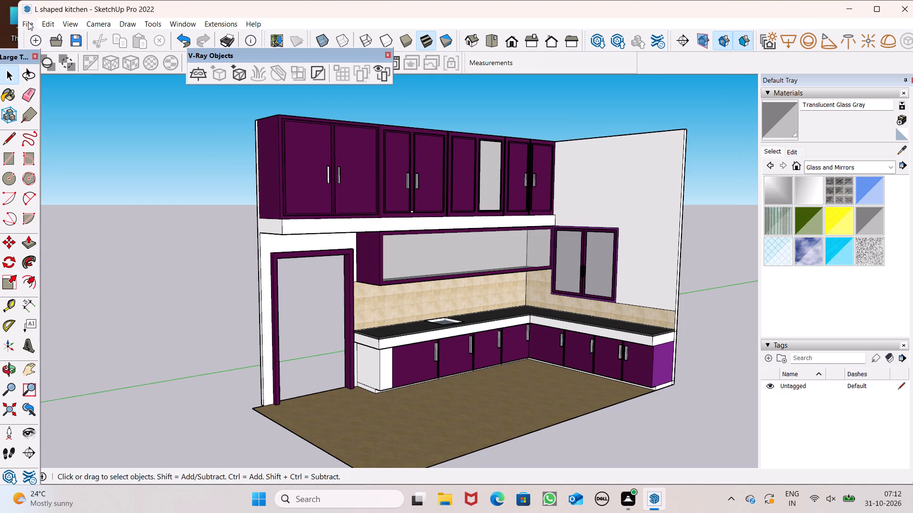
Export the current view as a 2D JPEG image named "L shaped kitchen" to the Documents folder.
click(28, 22)
click(129, 228)
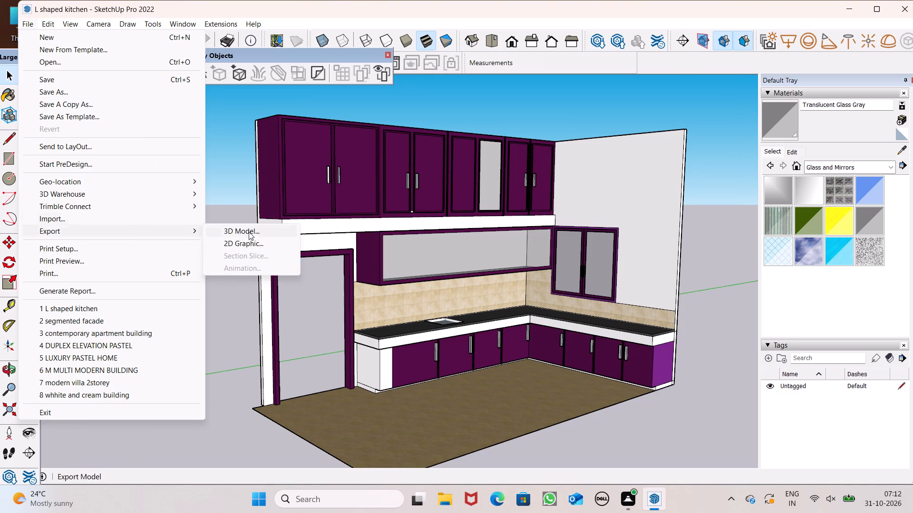
click(257, 240)
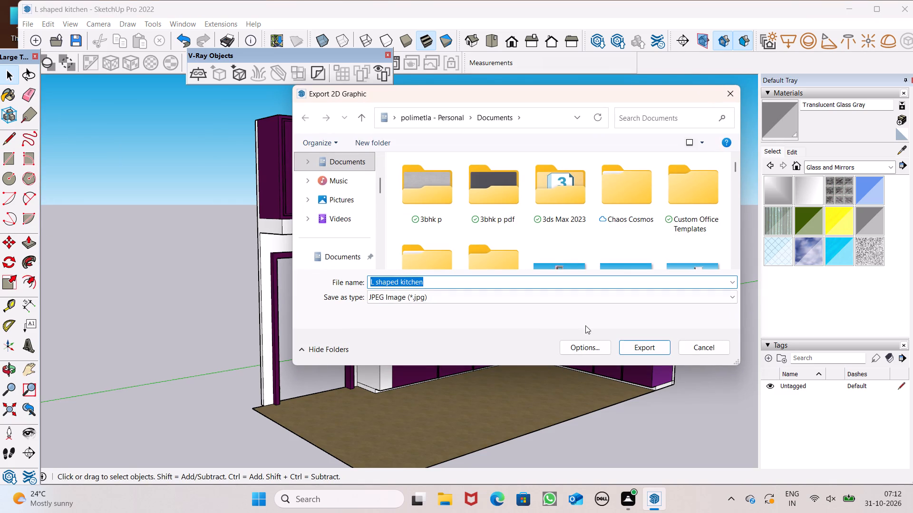
click(649, 346)
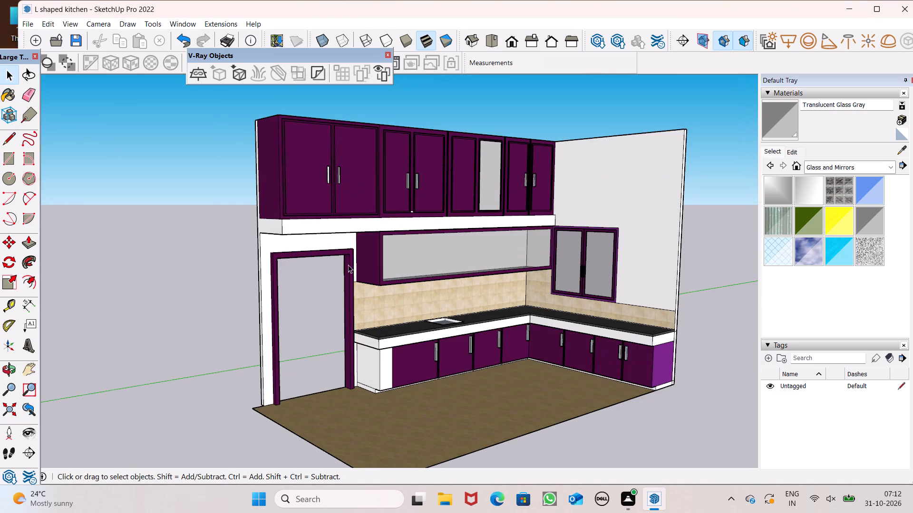